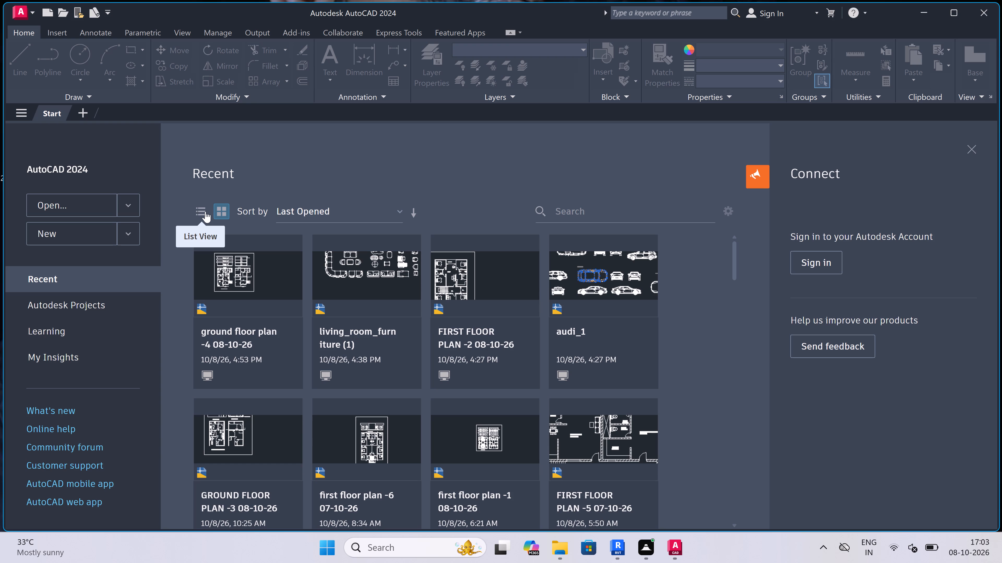
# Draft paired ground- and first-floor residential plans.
# Create a new blank drawing from the start page.
pyautogui.doubleClick(56, 231)
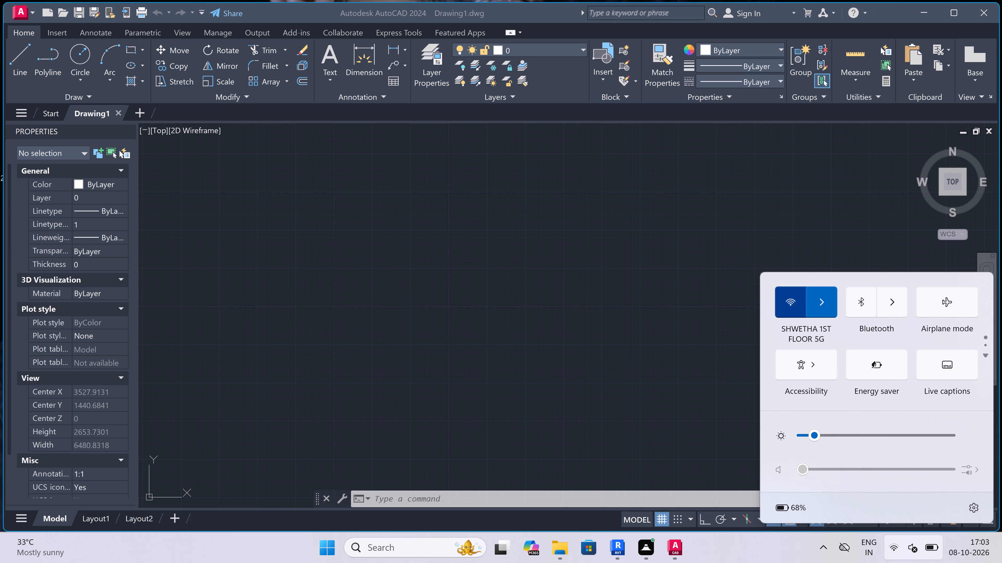
pyautogui.click(347, 262)
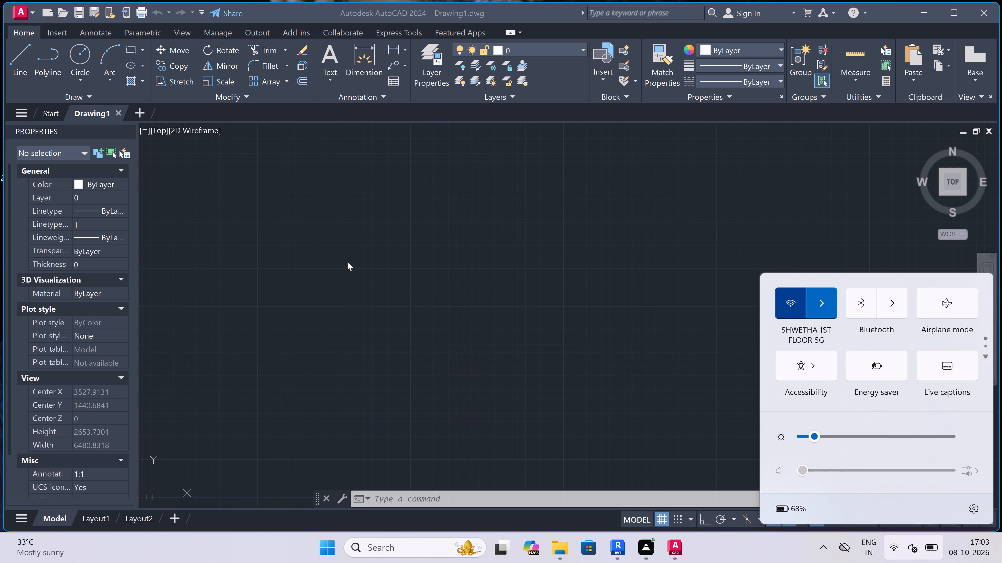
# Configure the drawing units to Engineering length with 0'-0" precision and an insertion scale of Inches.
pyautogui.write('un')
pyautogui.press('space')
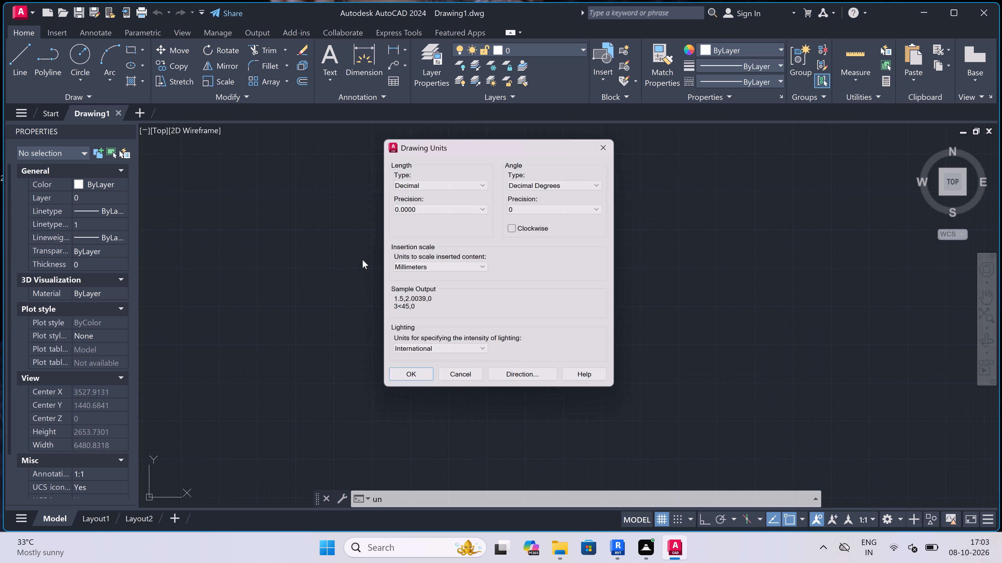
pyautogui.click(439, 181)
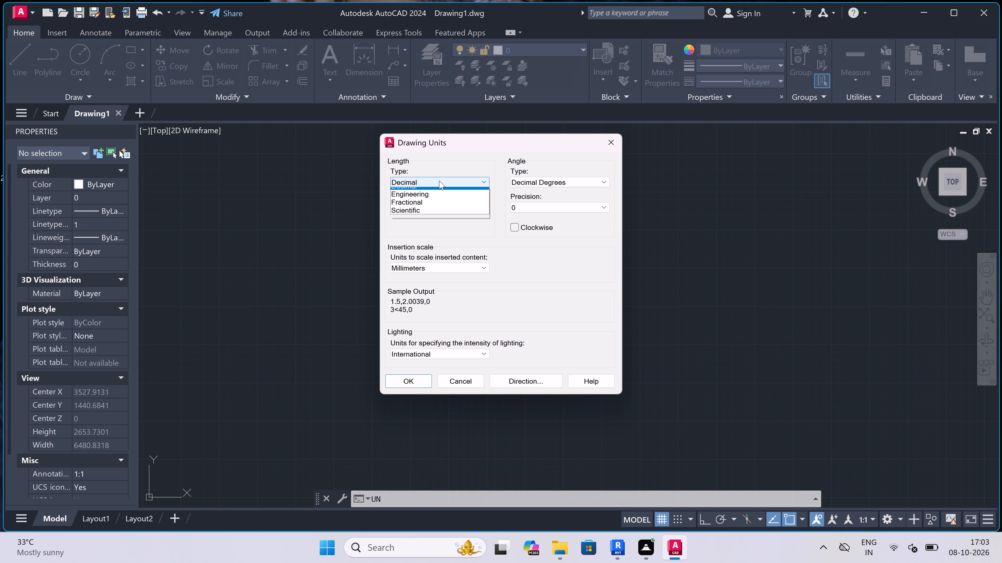
pyautogui.click(439, 205)
pyautogui.click(439, 205)
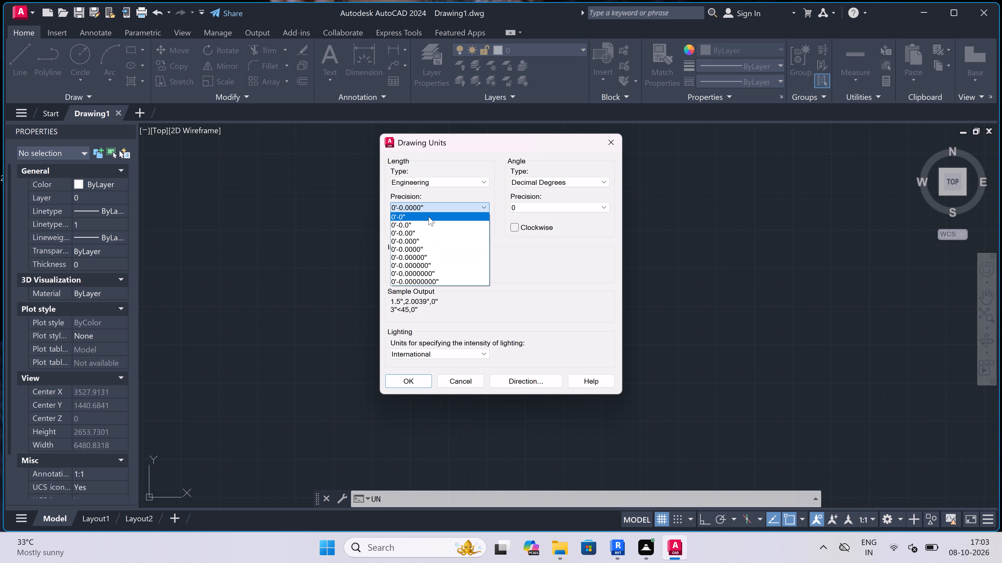
pyautogui.click(428, 217)
pyautogui.click(416, 268)
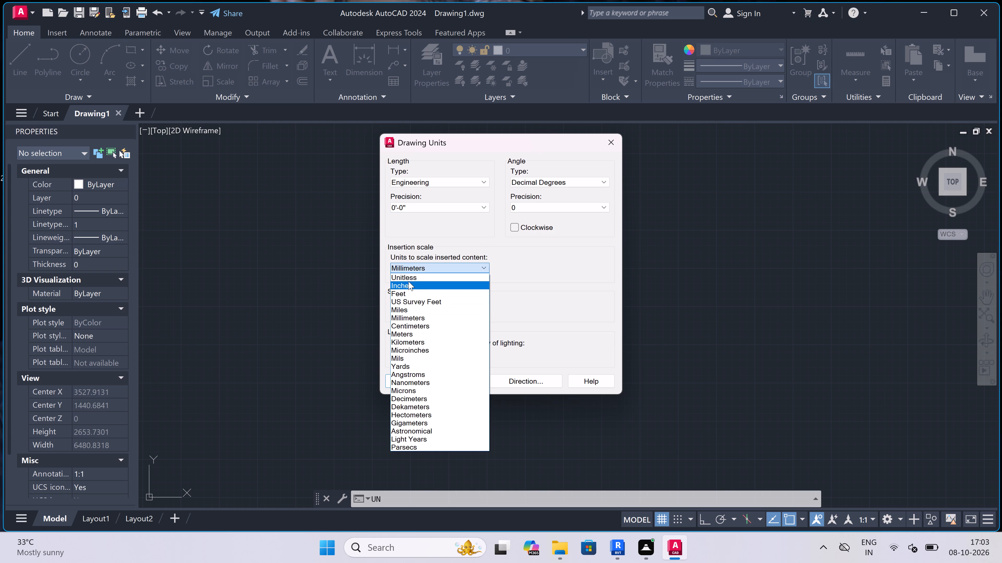
pyautogui.click(407, 286)
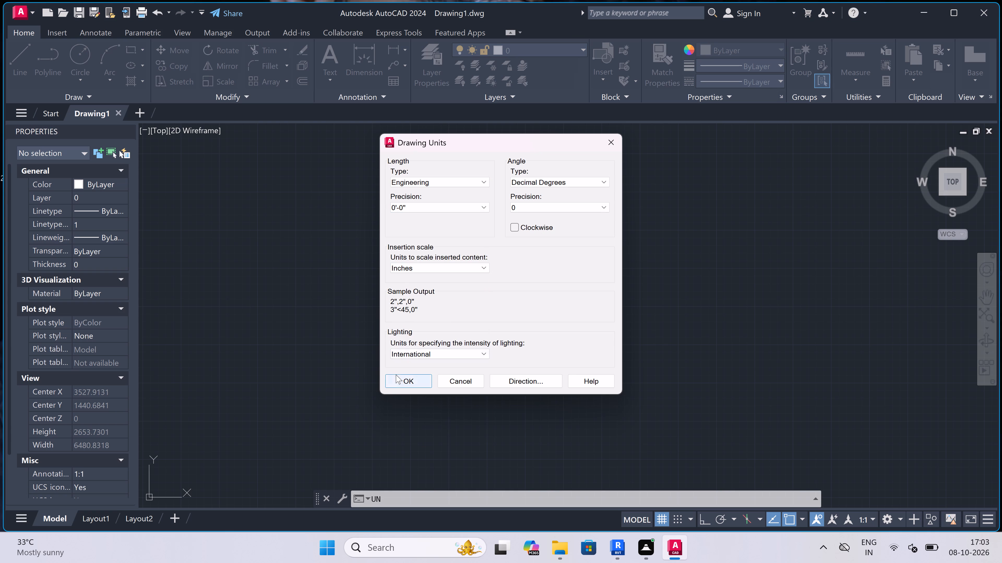
pyautogui.click(396, 375)
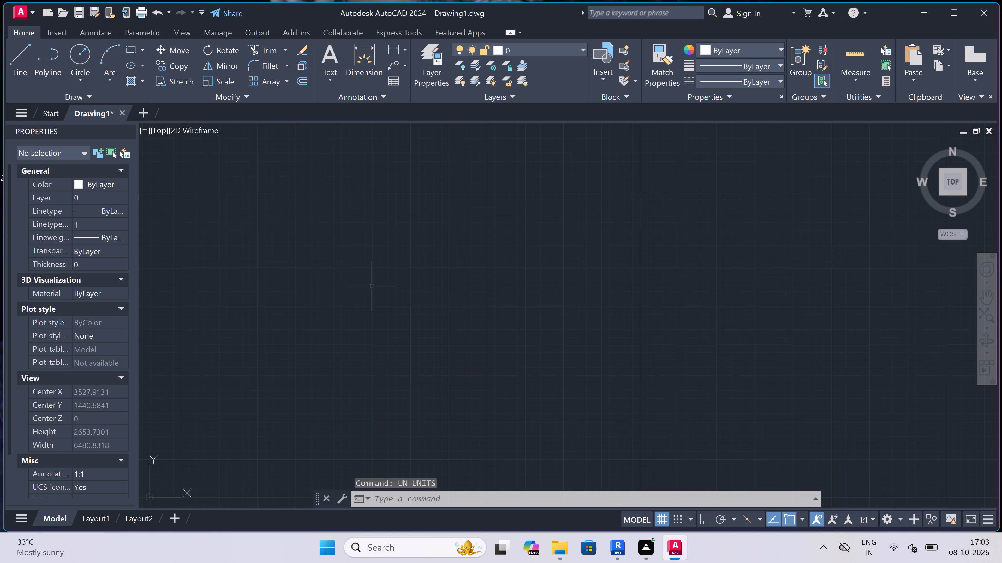
# Draw one horizontal and one vertical construction line crossing at a single point, with Ortho on.
pyautogui.write('xl')
pyautogui.press('space')
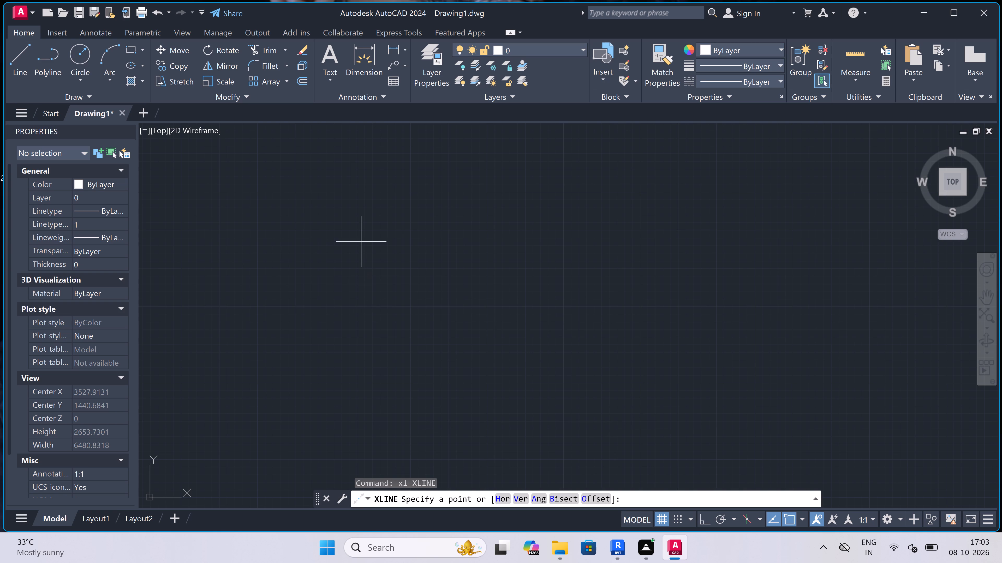
pyautogui.click(302, 165)
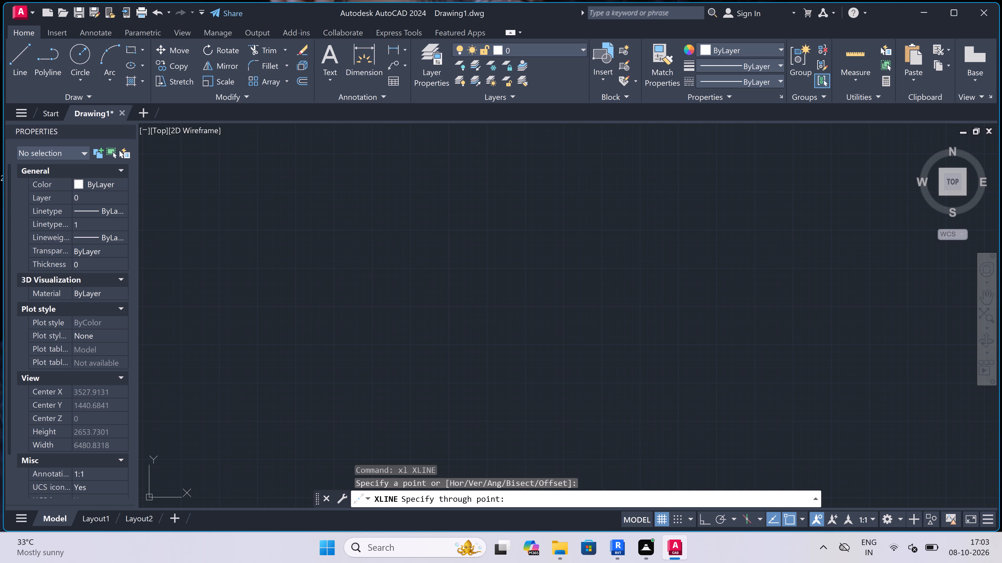
pyautogui.press('F8')
pyautogui.moveTo(331, 164); pyautogui.dragTo(331, 167)
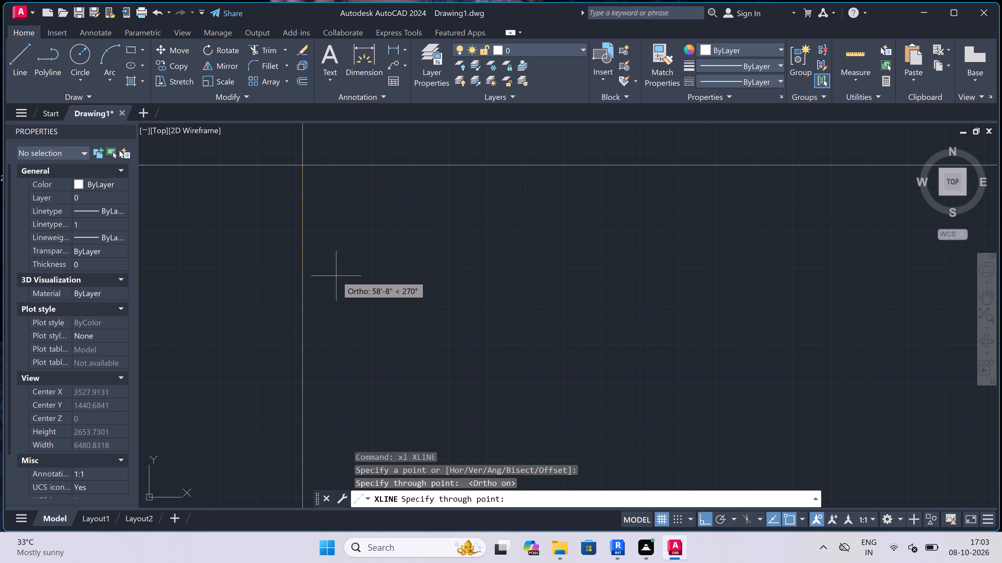
pyautogui.click(336, 276)
pyautogui.press('Escape')
# Trim the construction lines beyond their intersection so they form the plan's upper-left corner.
pyautogui.write('tr')
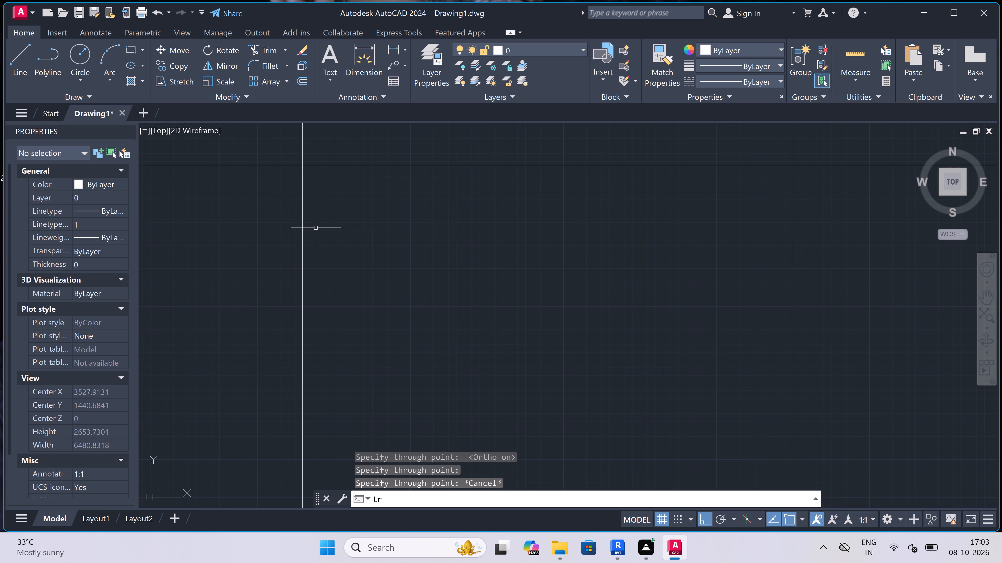
pyautogui.press('space')
pyautogui.click(306, 139)
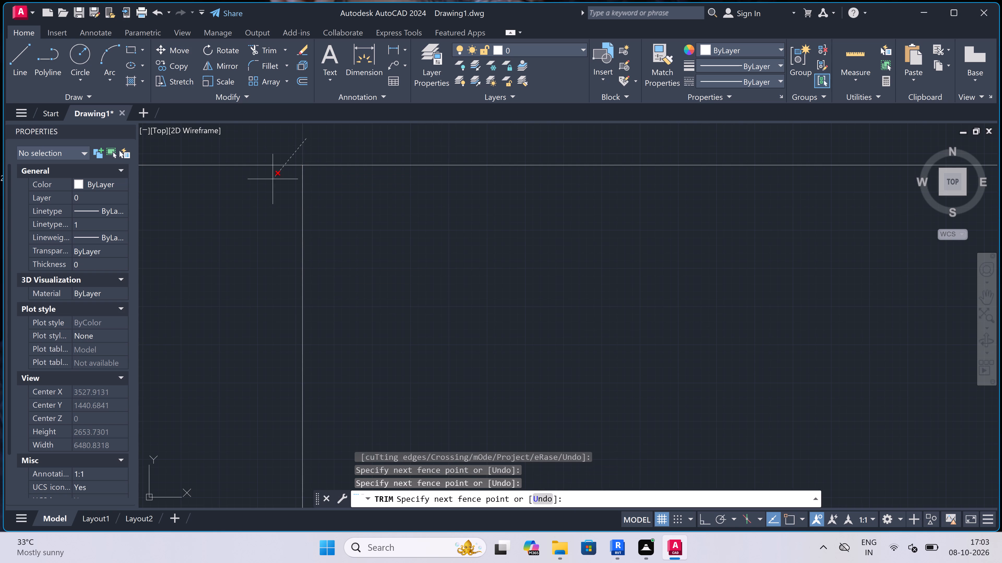
pyautogui.click(269, 185)
pyautogui.press('Escape')
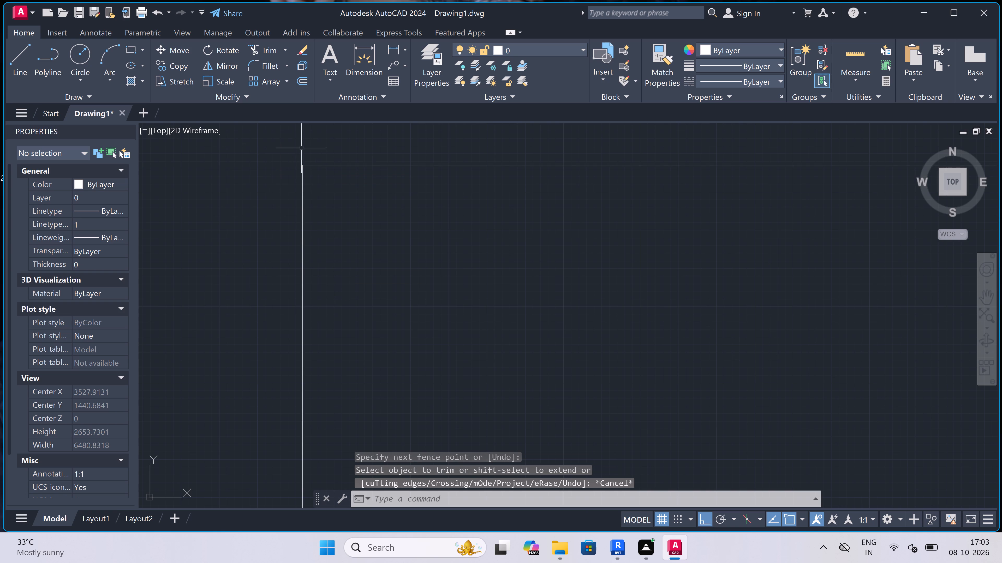
# Offset the top horizontal line and the left vertical line 4.5" inward to form the outer walls.
pyautogui.scroll(4, 313, 162)
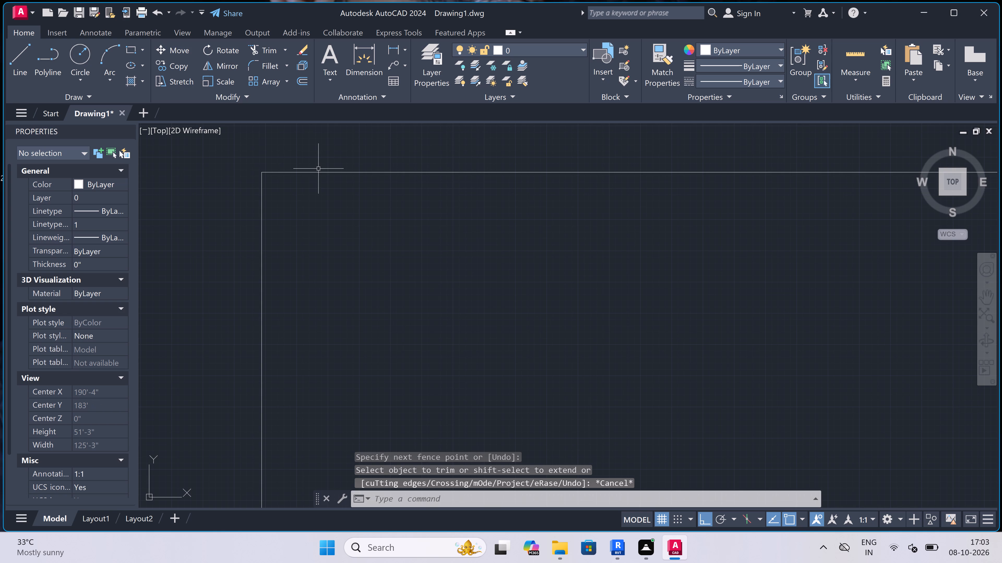
pyautogui.scroll(1, 318, 169)
pyautogui.scroll(-2, 318, 169)
pyautogui.scroll(3, 289, 172)
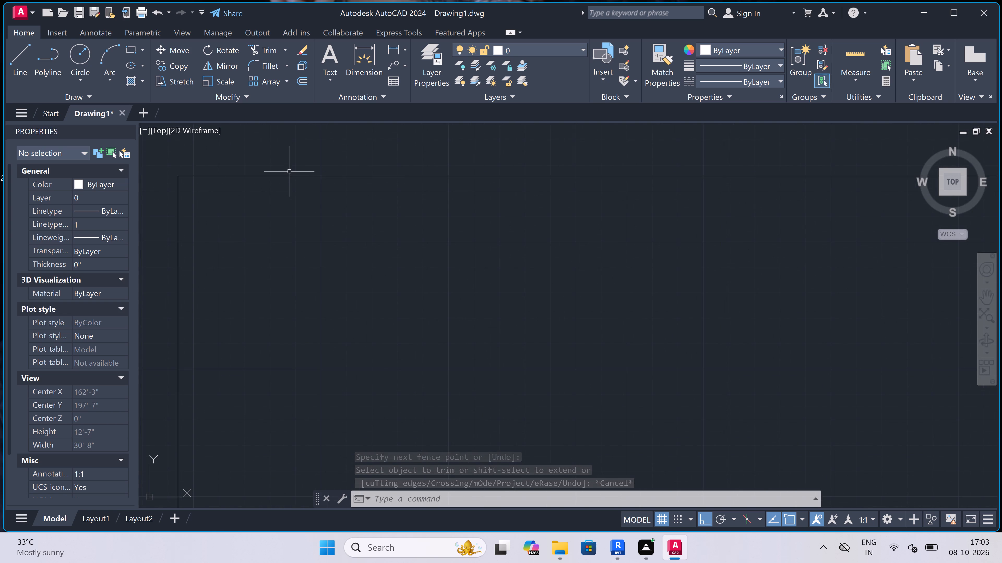
pyautogui.scroll(-1, 289, 172)
pyautogui.scroll(1, 241, 173)
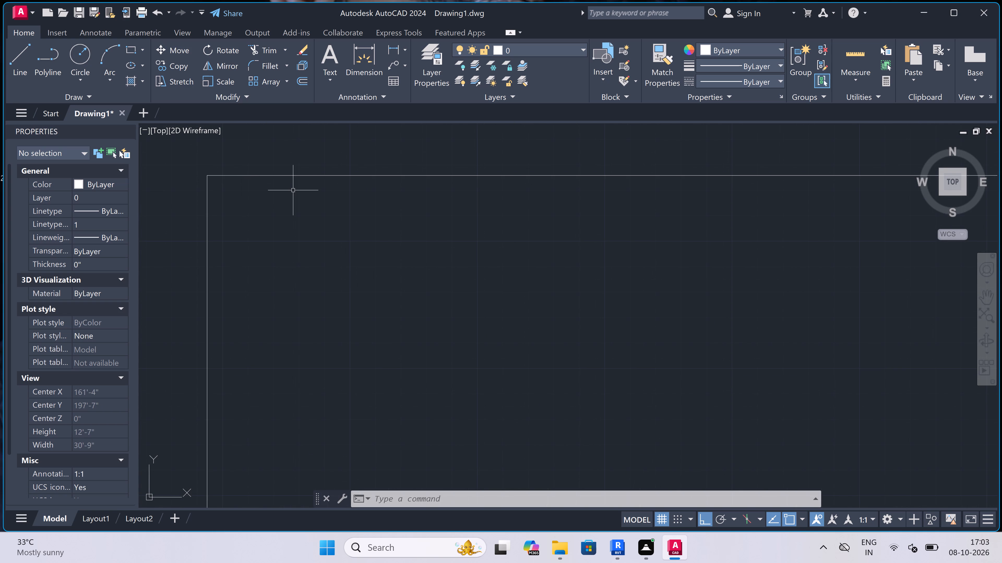
pyautogui.press('o')
pyautogui.press('space')
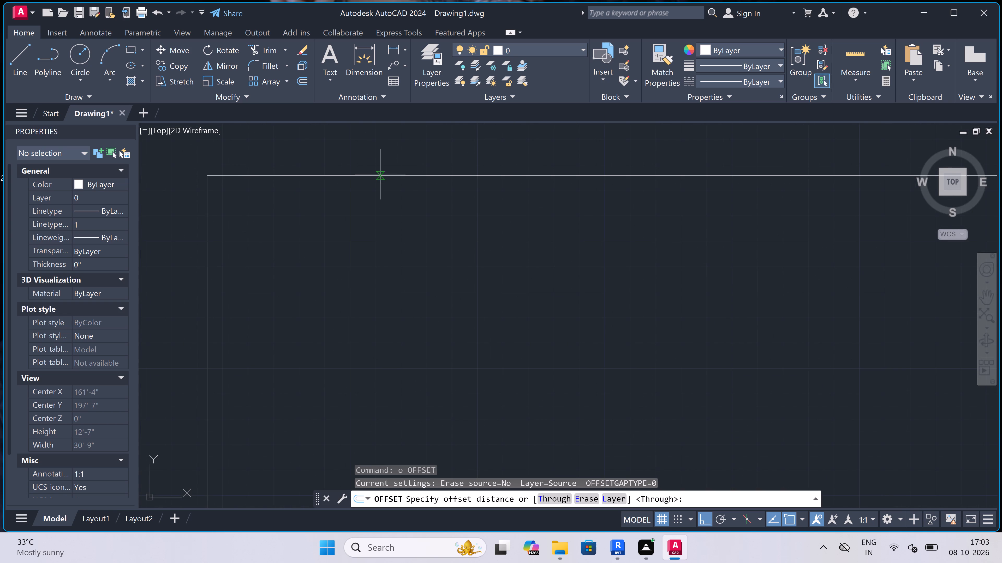
pyautogui.click(380, 172)
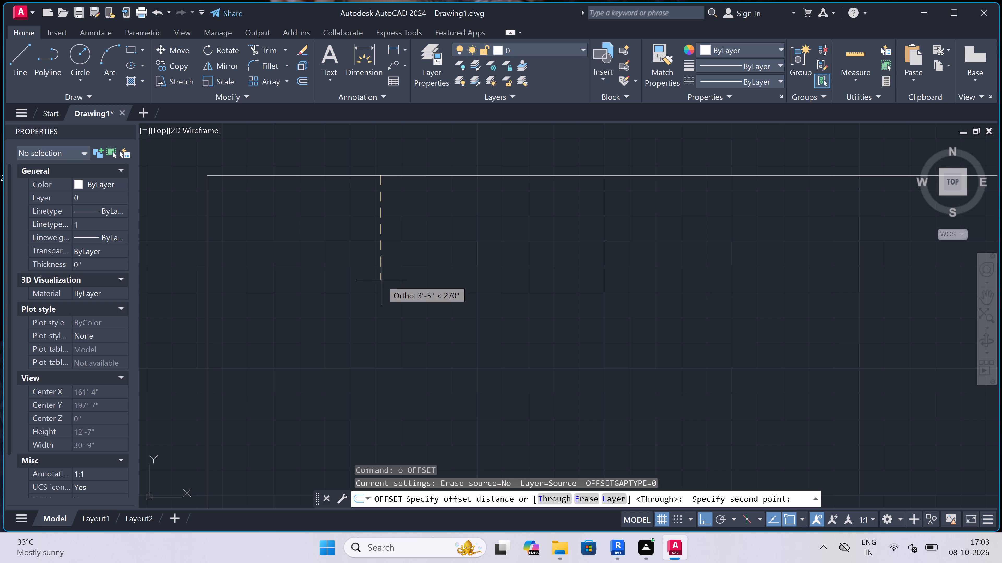
pyautogui.write('4.5"')
pyautogui.press('space')
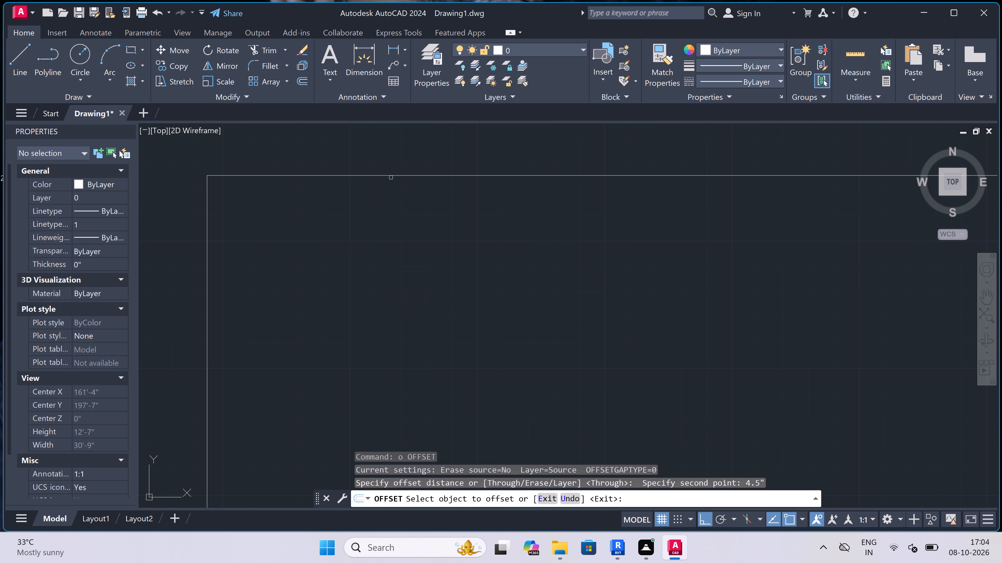
pyautogui.moveTo(389, 176); pyautogui.dragTo(391, 179)
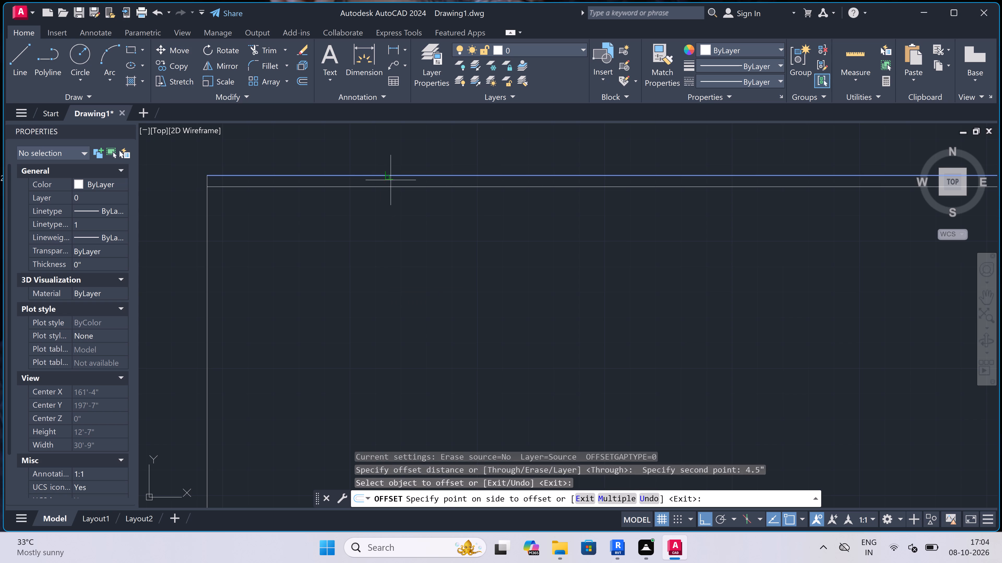
pyautogui.click(391, 204)
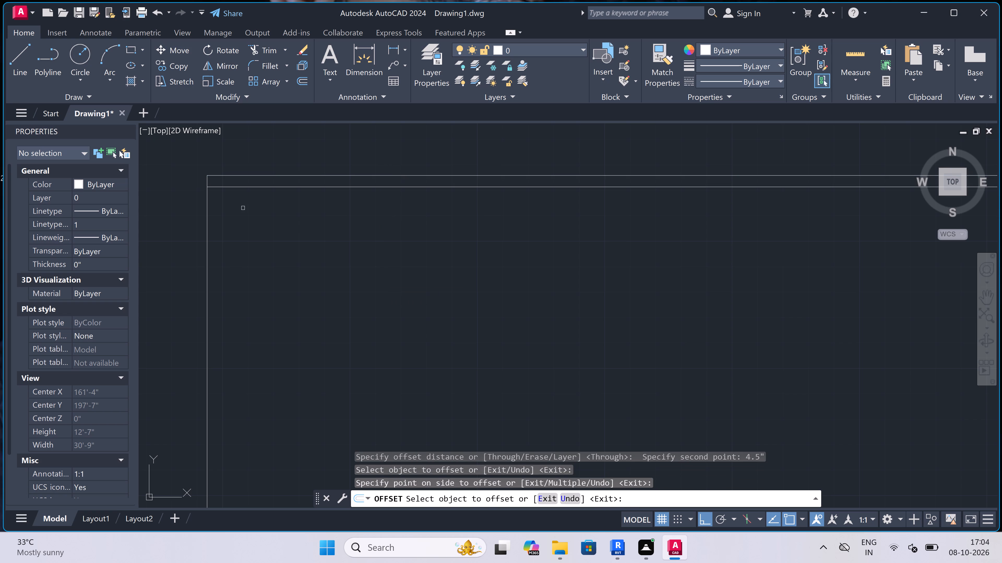
pyautogui.click(207, 211)
pyautogui.click(227, 210)
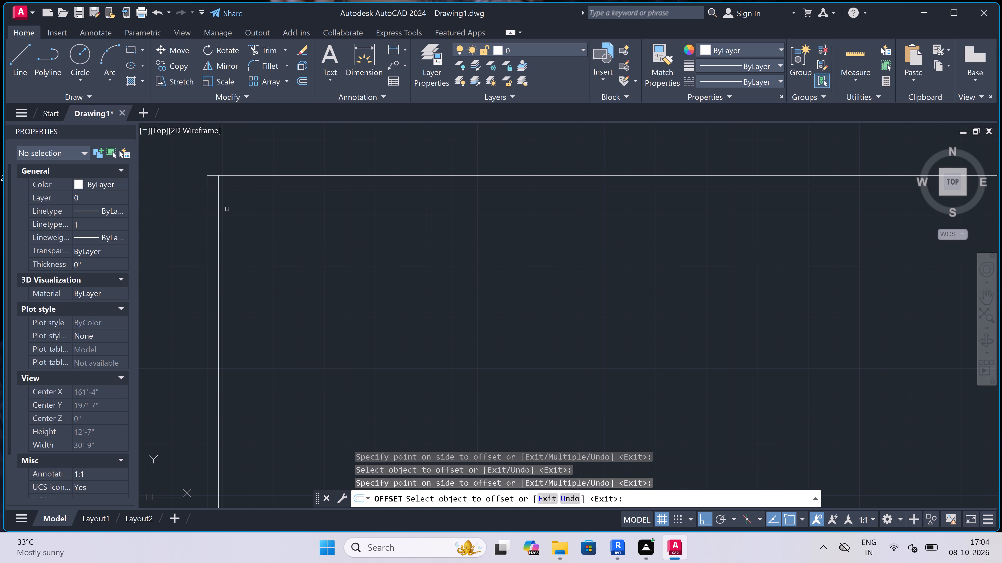
pyautogui.press('Escape')
# Offset the left wall's inner line 8'6" to the right for the first room's width.
pyautogui.press('space')
pyautogui.click(221, 210)
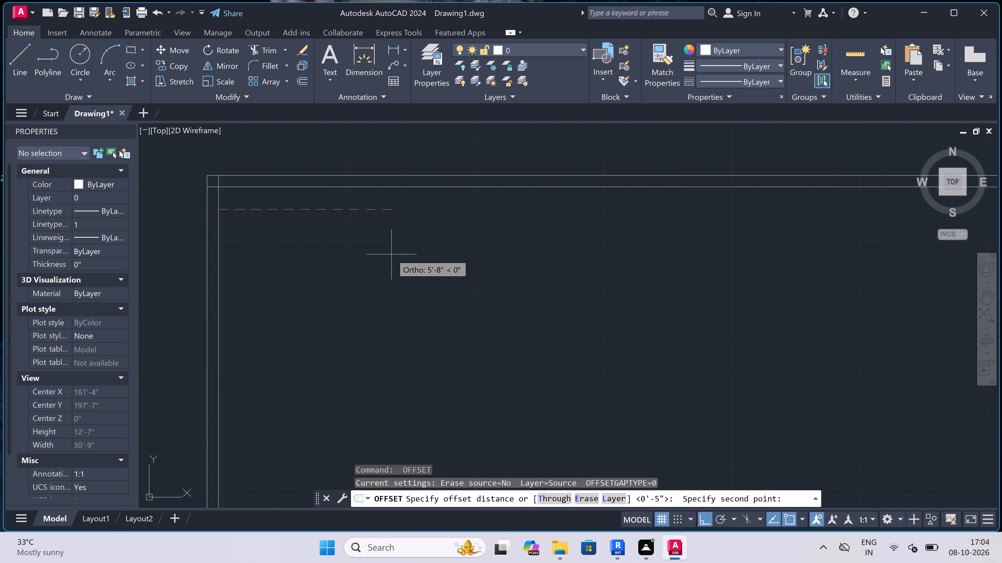
pyautogui.write("8'6")
pyautogui.write('"')
pyautogui.press('space')
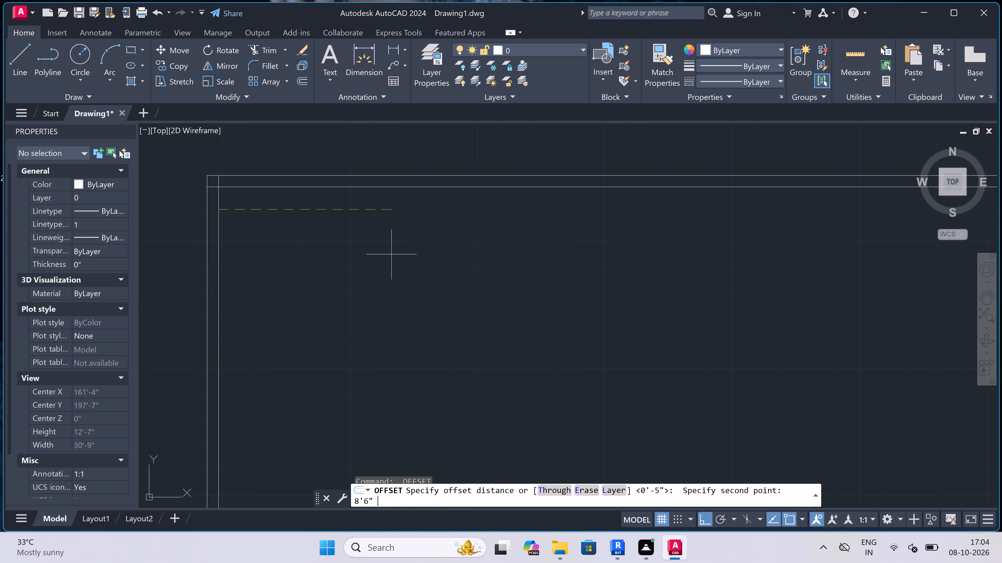
pyautogui.click(219, 272)
pyautogui.click(345, 271)
pyautogui.press('Escape')
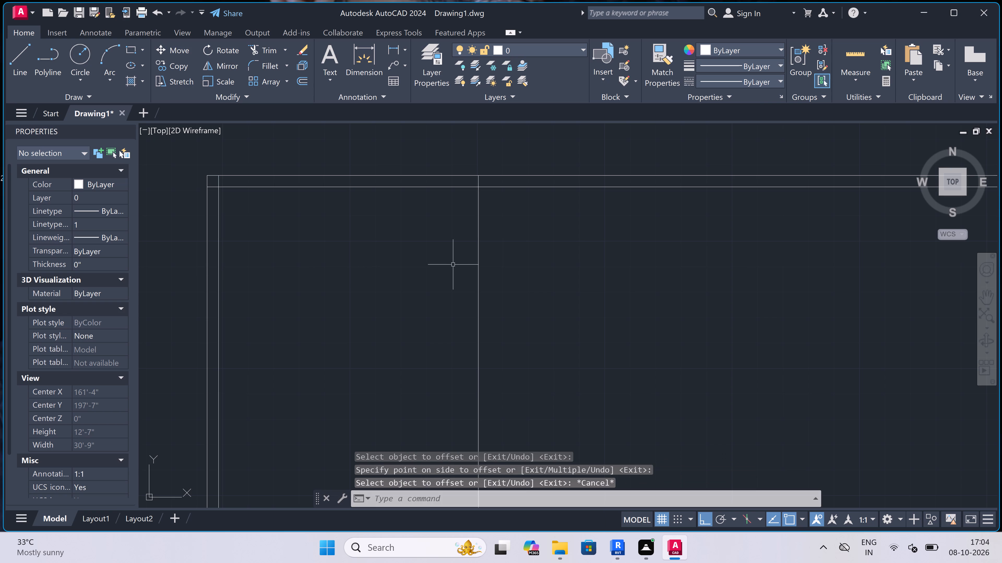
# Offset the new vertical line 9" to the right to give the partition wall its thickness.
pyautogui.press('space')
pyautogui.click(476, 263)
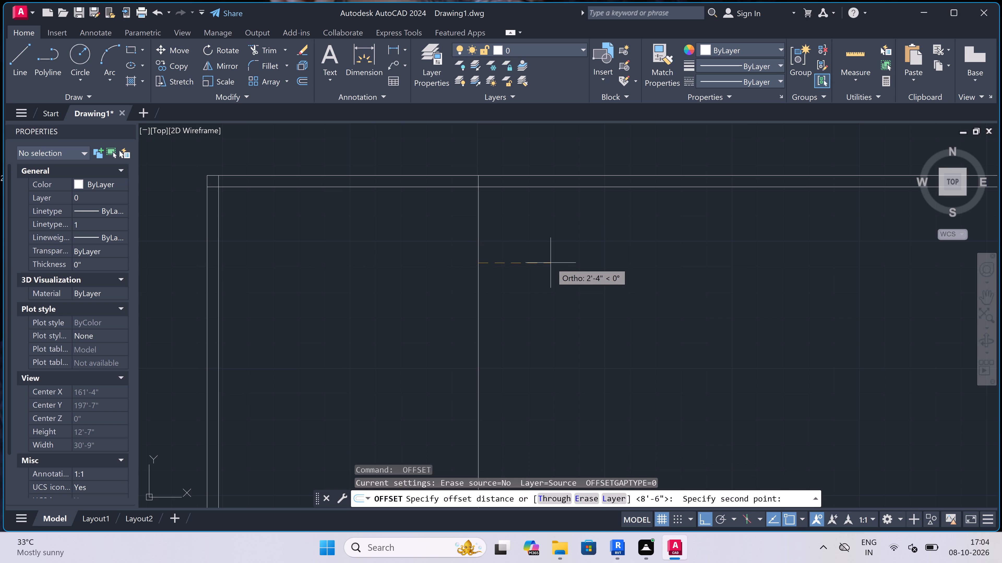
pyautogui.write('9"')
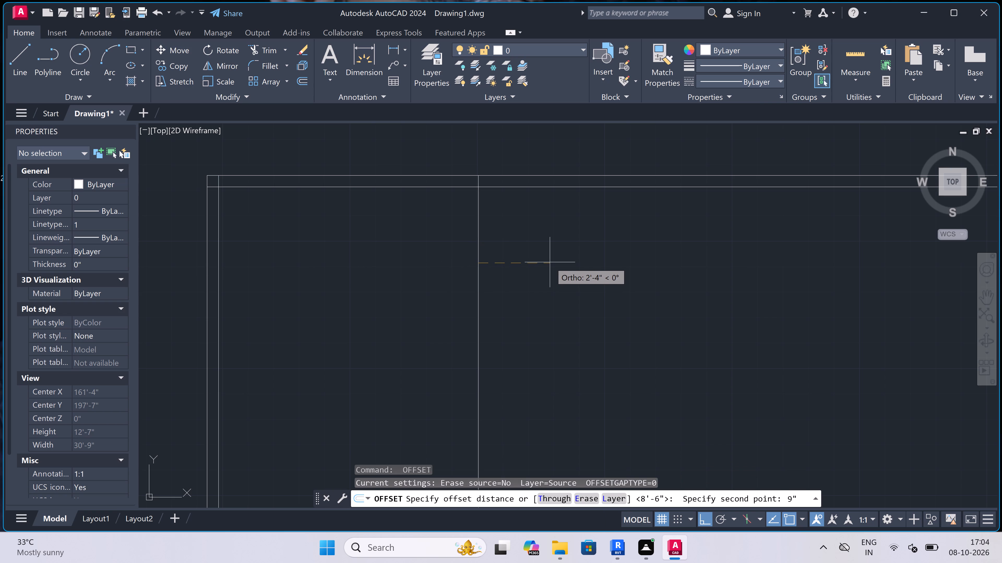
pyautogui.press('space')
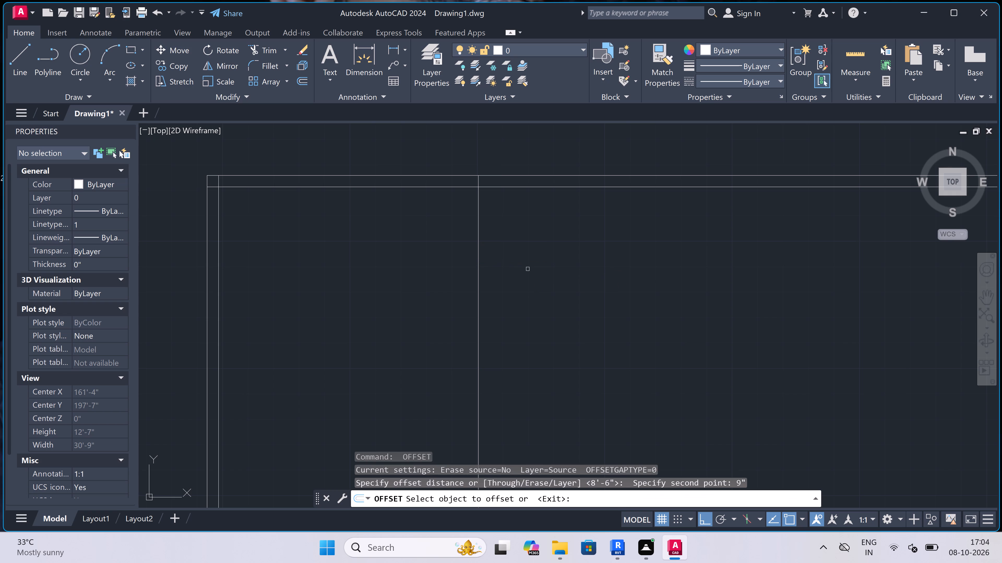
pyautogui.click(477, 259)
pyautogui.click(510, 252)
pyautogui.press('Escape')
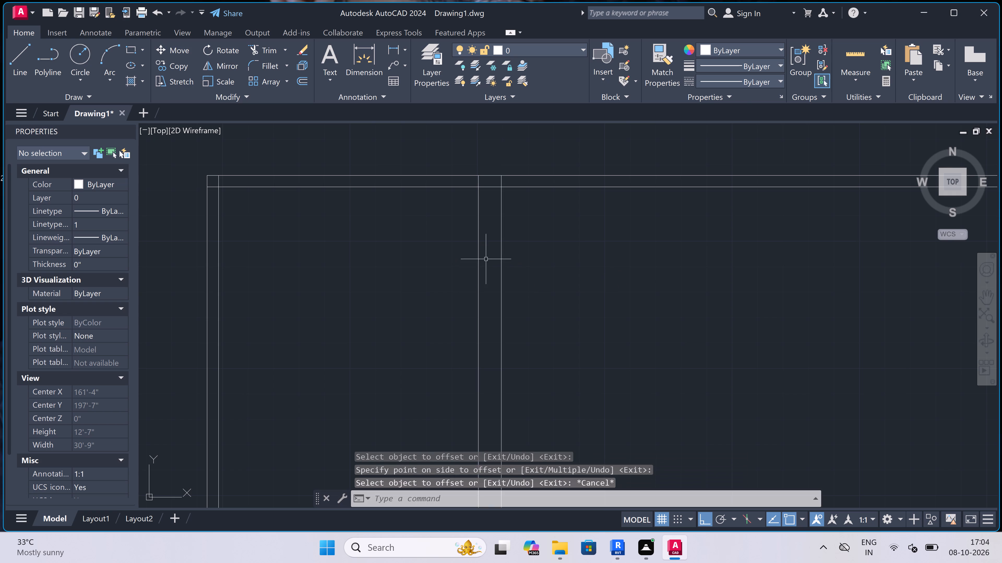
# Offset the 9" partition wall's right face 10' to the right for the second room's width.
pyautogui.scroll(-4, 420, 267)
pyautogui.scroll(4, 432, 266)
pyautogui.press('space')
pyautogui.click(433, 266)
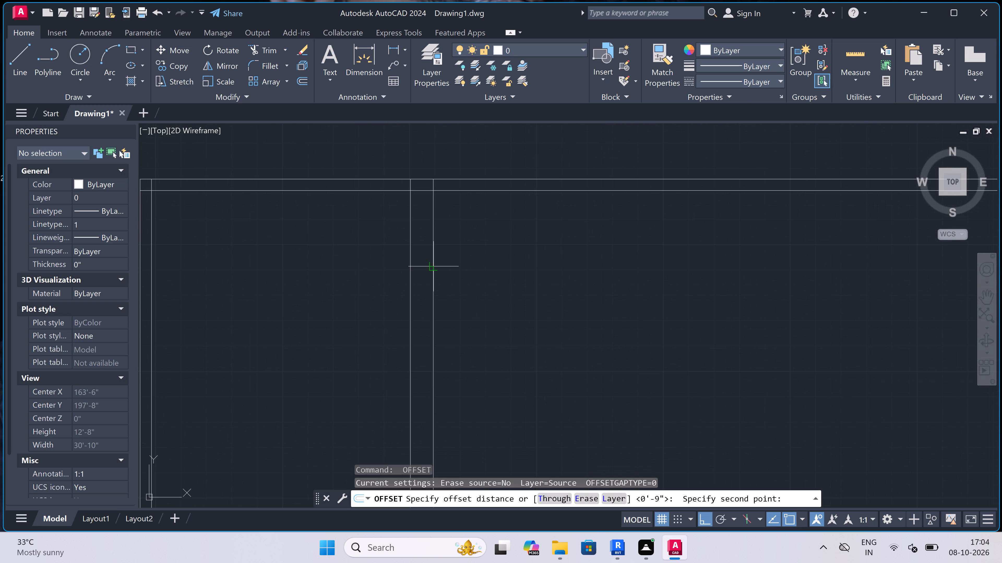
pyautogui.scroll(-2, 502, 262)
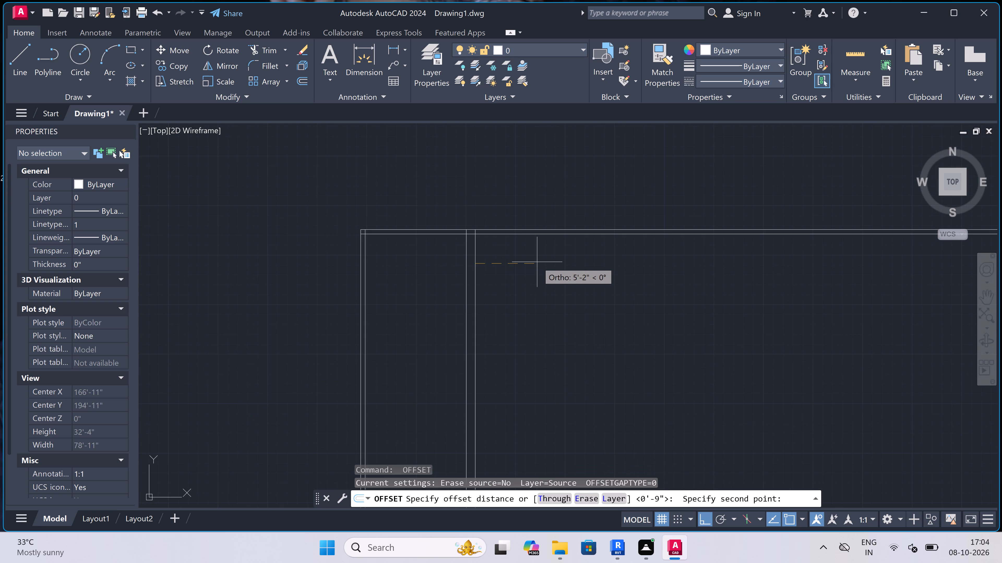
pyautogui.write("10'")
pyautogui.press('space')
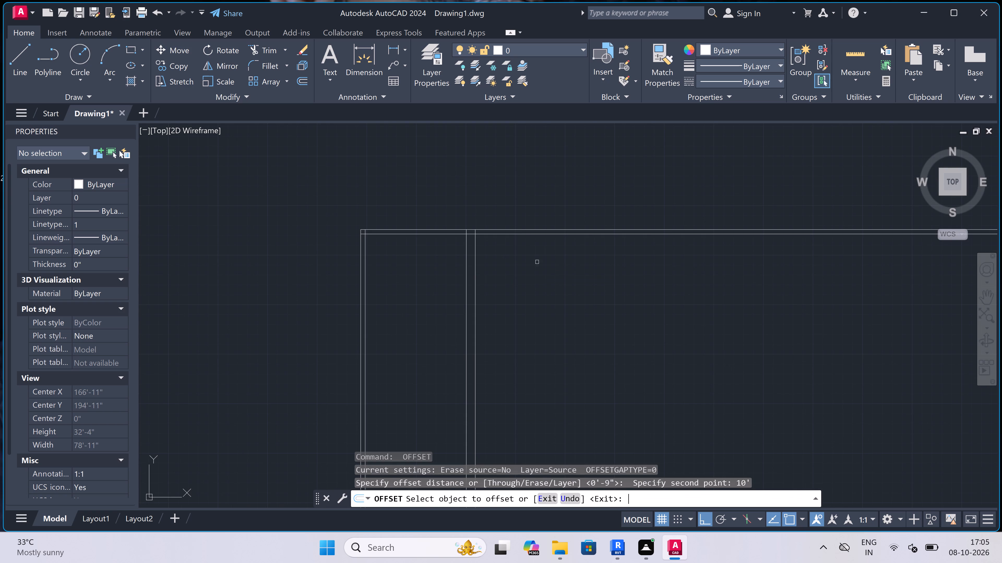
pyautogui.click(476, 269)
pyautogui.click(614, 261)
pyautogui.press('Escape')
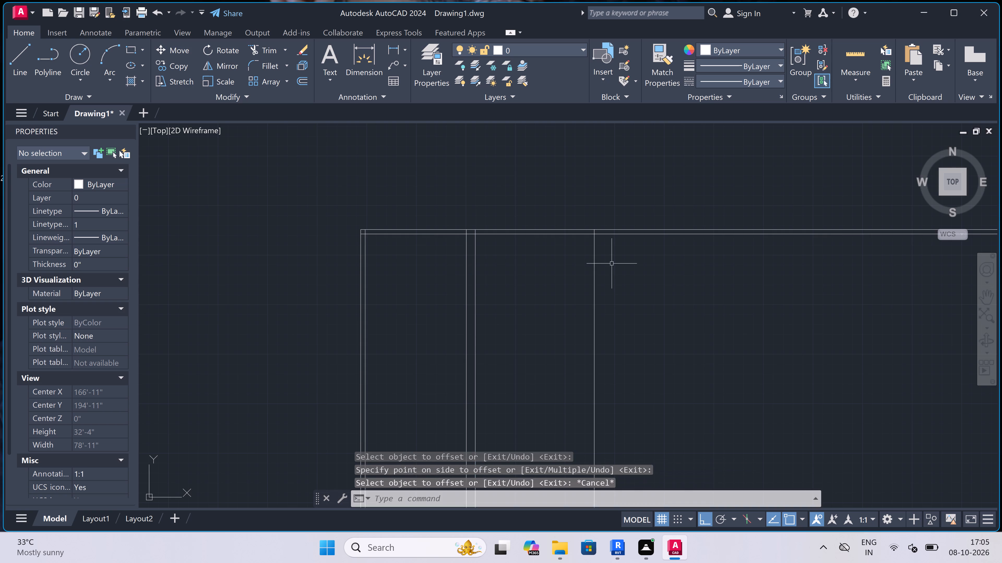
# Offset the second room's right-hand vertical line 4.5" to the right to give the outer wall its thickness.
pyautogui.press('space')
pyautogui.click(593, 273)
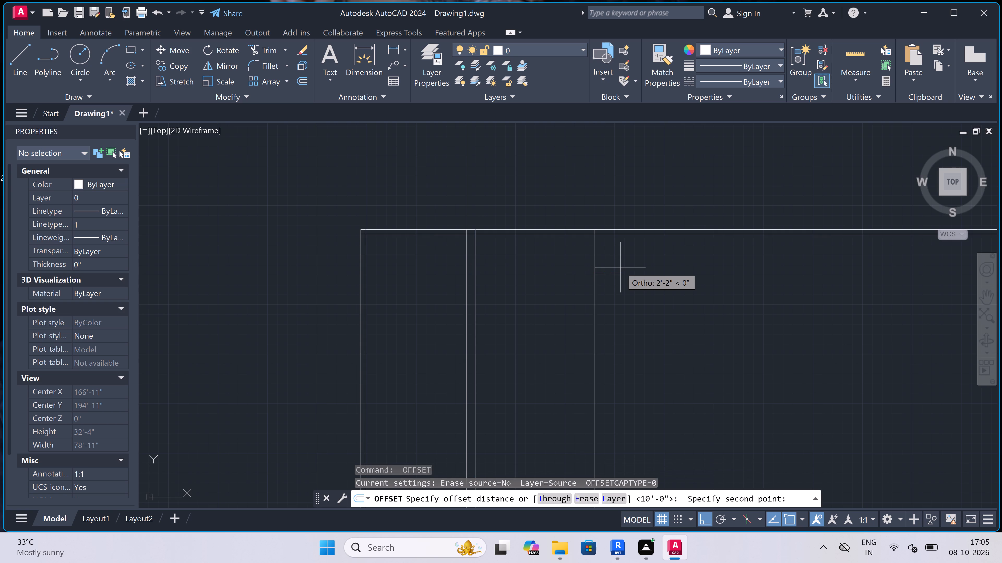
pyautogui.press('4')
pyautogui.write('.5"')
pyautogui.press('space')
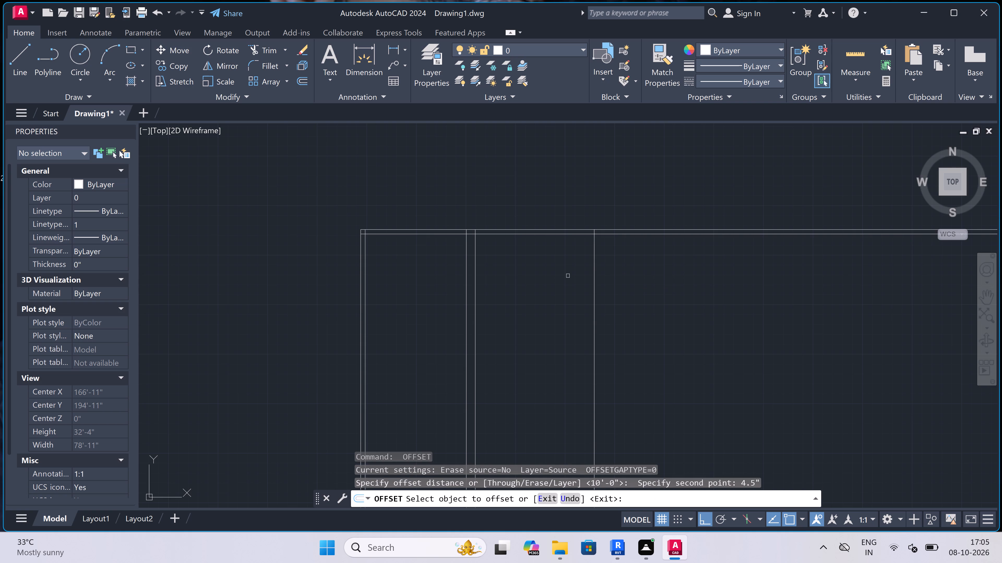
pyautogui.click(594, 269)
pyautogui.click(601, 270)
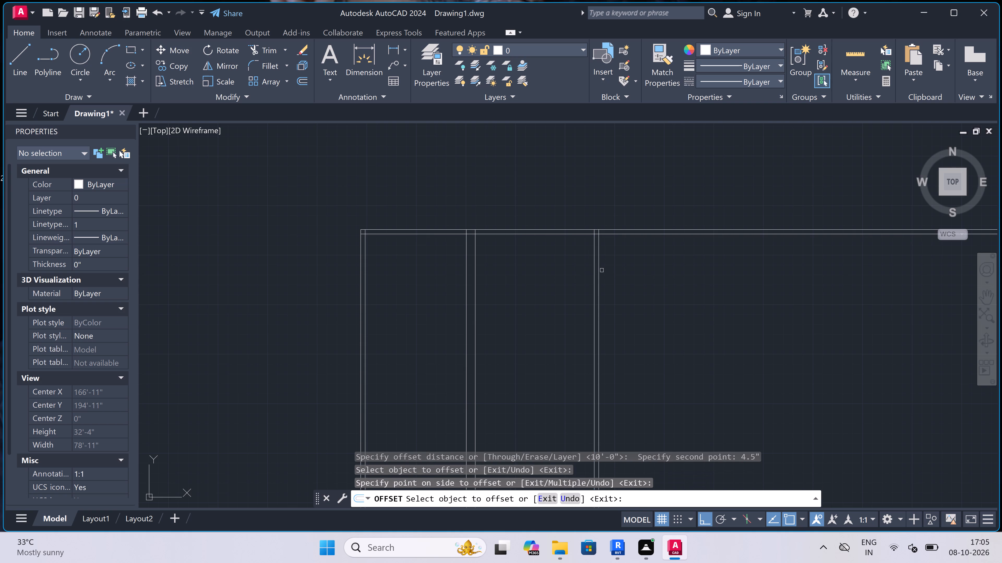
pyautogui.press('Escape')
# Trim off both top wall lines where they extend beyond the right outer wall.
pyautogui.write('tr')
pyautogui.press('space')
pyautogui.click(611, 221)
pyautogui.click(612, 260)
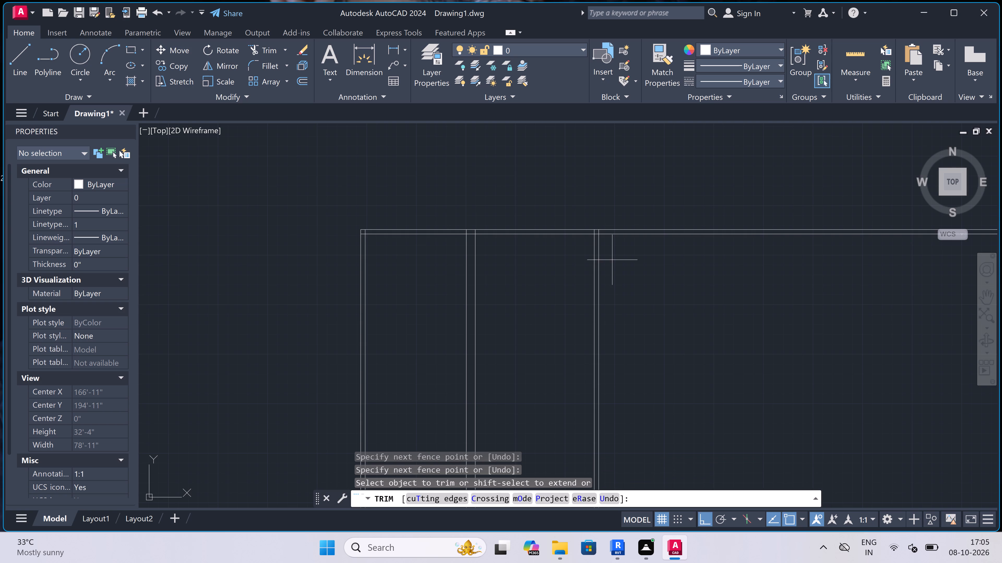
pyautogui.click(606, 193)
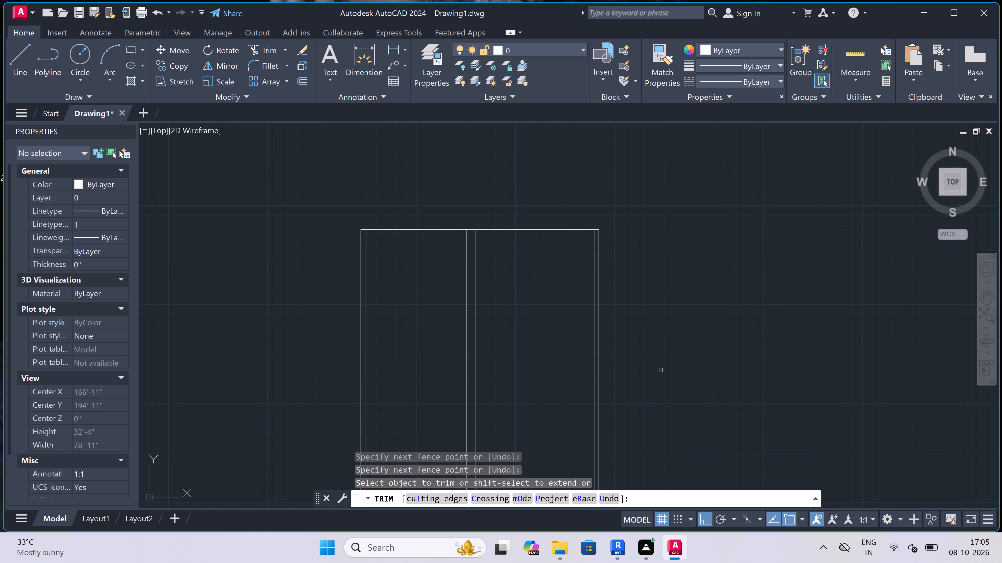
# Trim the overlapping inner wall line ends at the plan's top-right corner.
pyautogui.scroll(5, 594, 227)
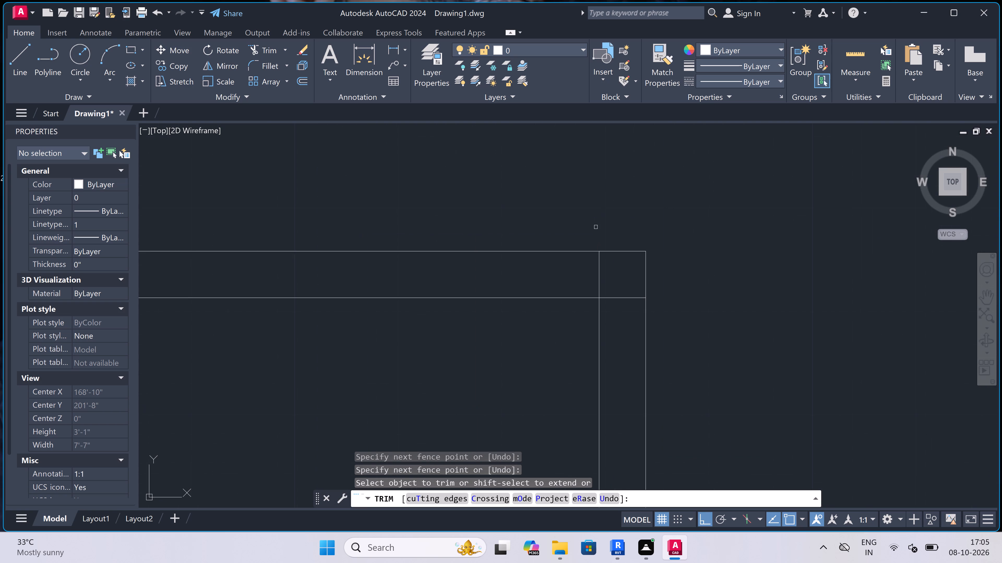
pyautogui.click(598, 272)
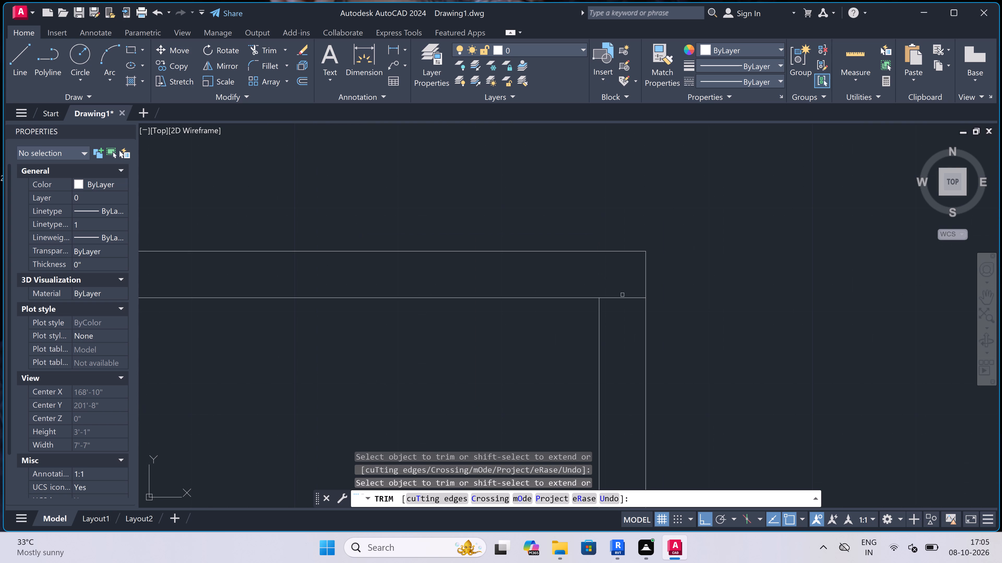
pyautogui.click(622, 295)
pyautogui.click(625, 320)
pyautogui.scroll(-6, 616, 291)
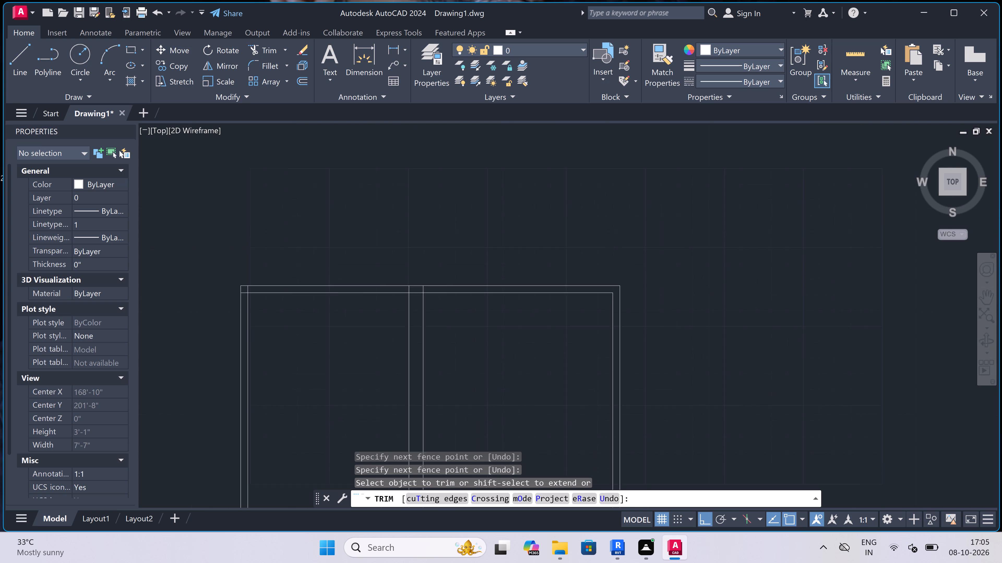
# Trim the overlapping line segments inside the top wall at the partition junction and at the top-left corner.
pyautogui.scroll(4, 481, 295)
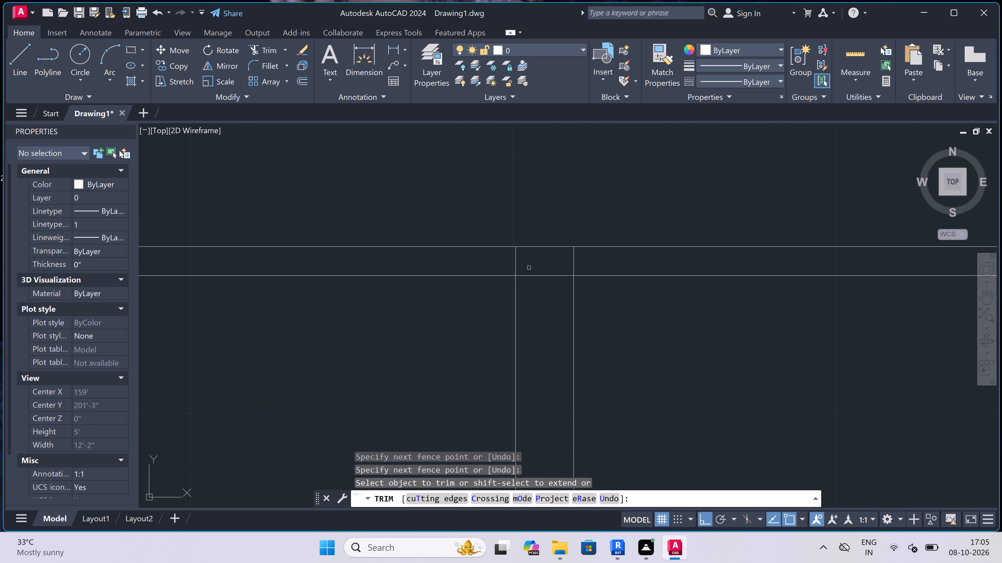
pyautogui.moveTo(595, 256); pyautogui.dragTo(592, 259)
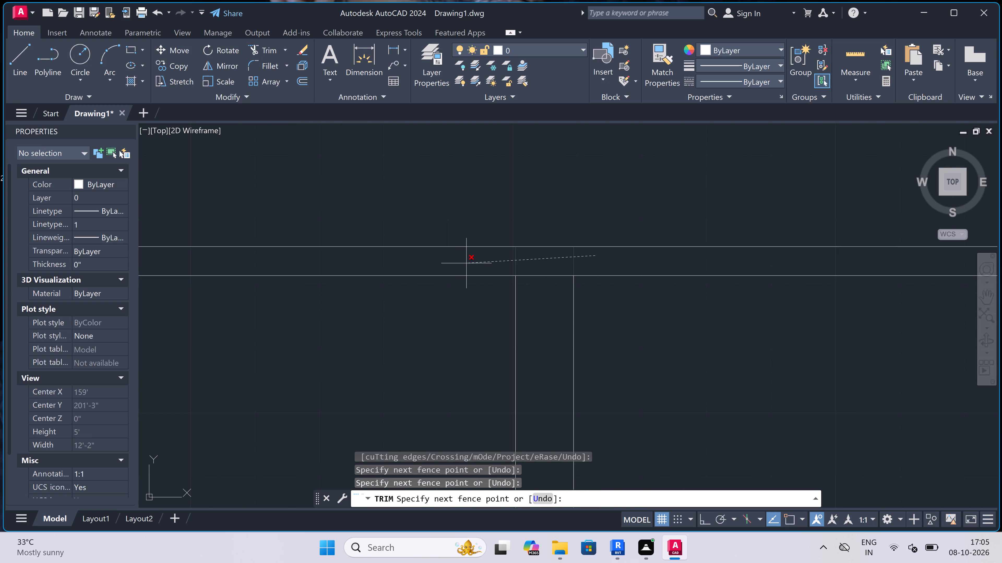
pyautogui.click(475, 258)
pyautogui.scroll(-5, 509, 257)
pyautogui.scroll(1, 399, 251)
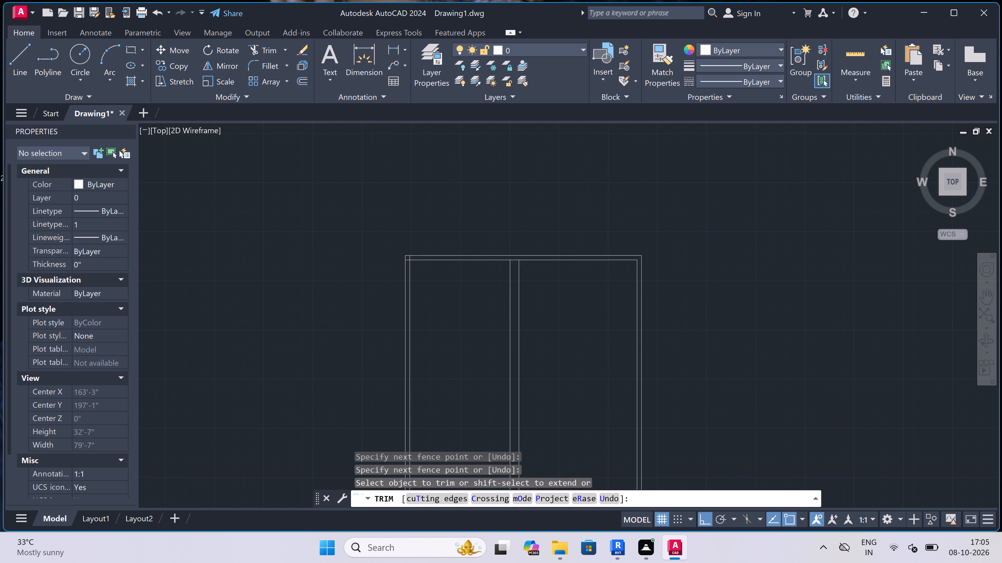
pyautogui.scroll(3, 417, 261)
pyautogui.click(409, 262)
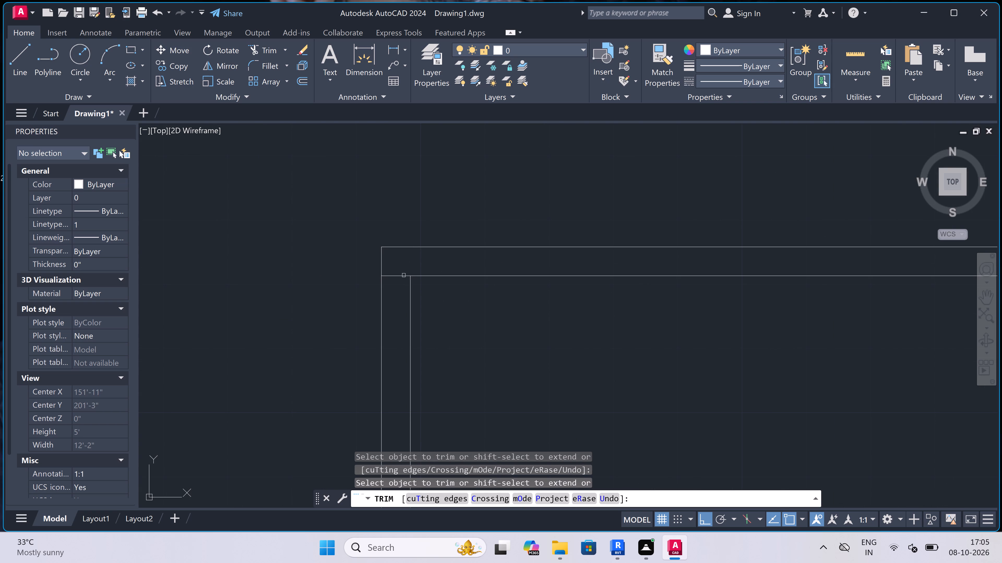
pyautogui.click(400, 279)
pyautogui.click(399, 275)
pyautogui.scroll(-3, 399, 275)
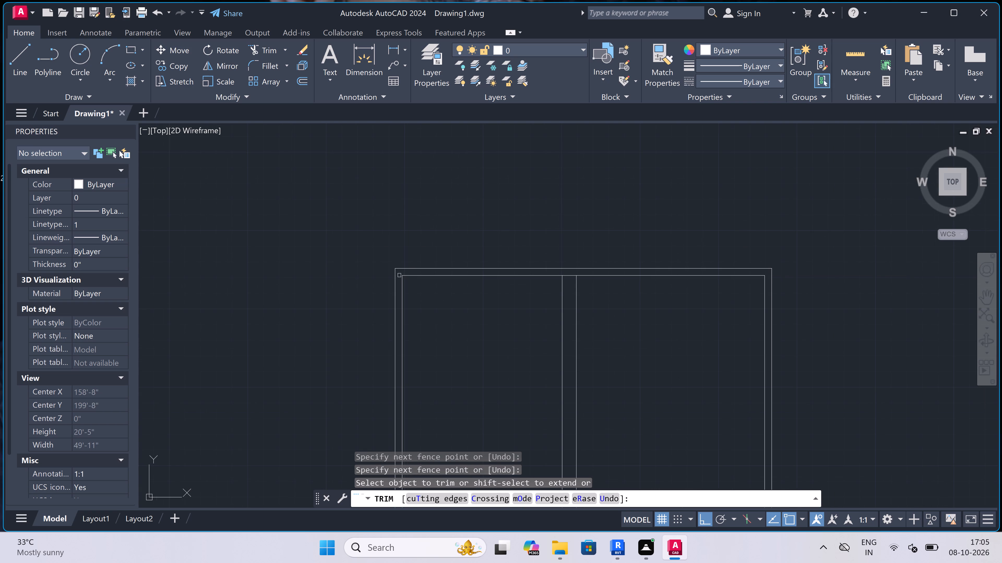
pyautogui.press('Escape')
# Offset the top wall's inner line 5' downward to set the depth of the upper rooms.
pyautogui.scroll(-1, 405, 276)
pyautogui.scroll(1, 423, 287)
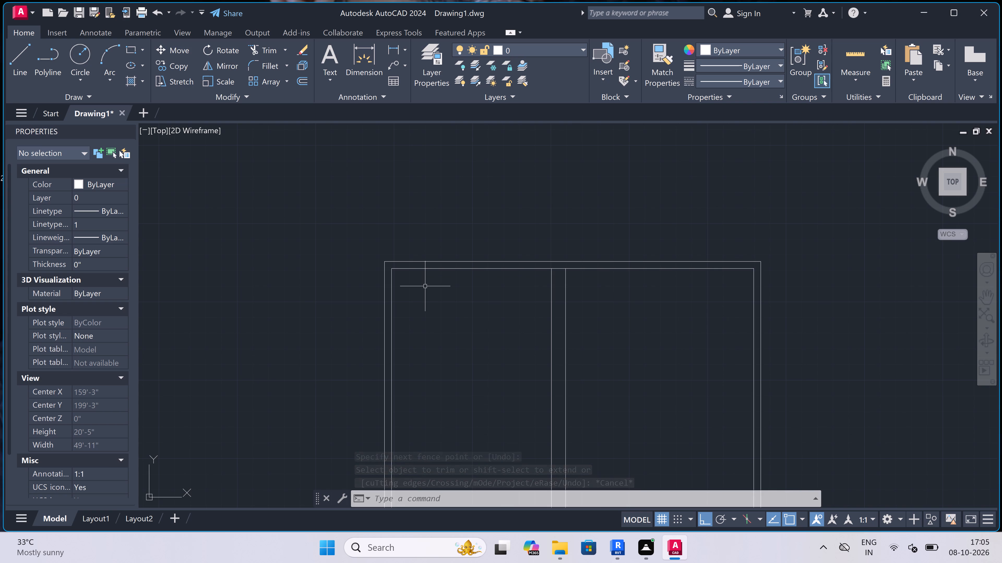
pyautogui.press('o')
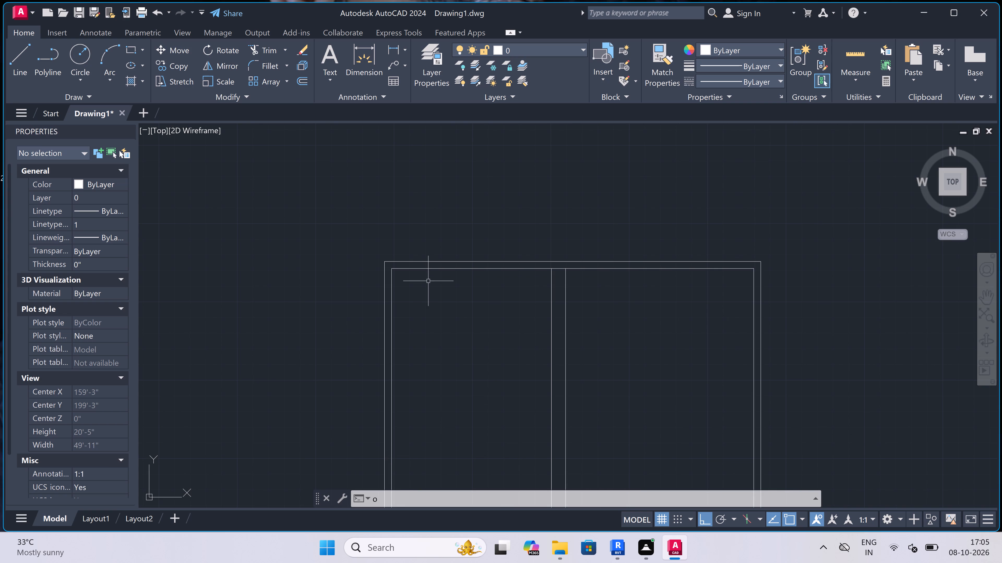
pyautogui.press('space')
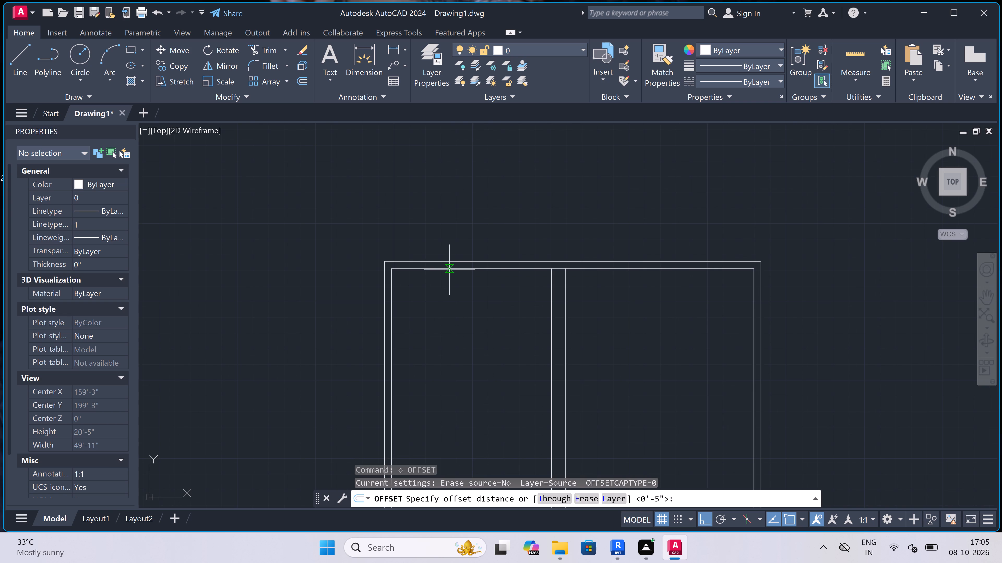
pyautogui.click(449, 270)
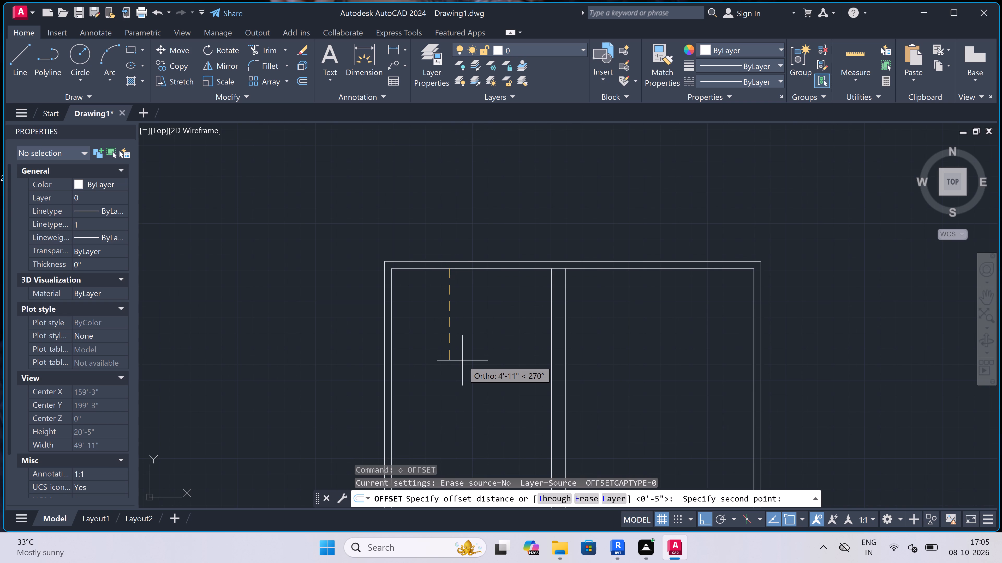
pyautogui.write("5'")
pyautogui.press('space')
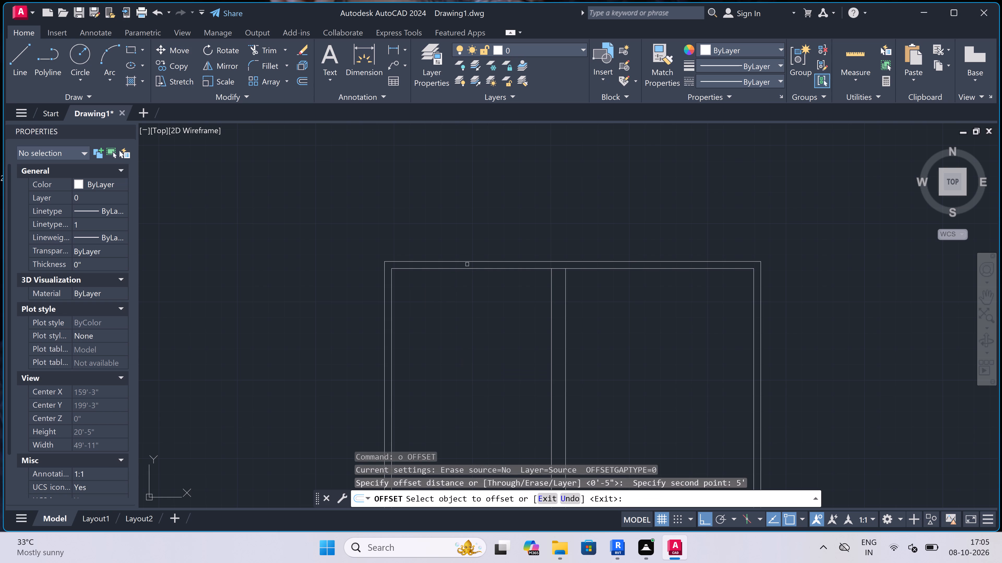
pyautogui.moveTo(466, 270); pyautogui.dragTo(467, 272)
pyautogui.click(472, 354)
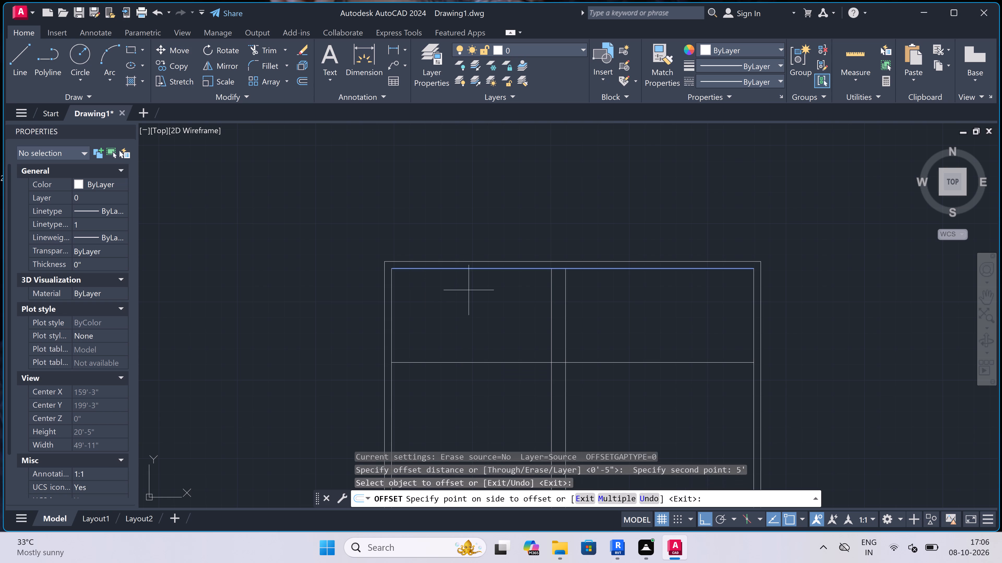
pyautogui.press('Escape')
# Offset the new horizontal line 4.5" downward to give the cross wall its thickness.
pyautogui.press('space')
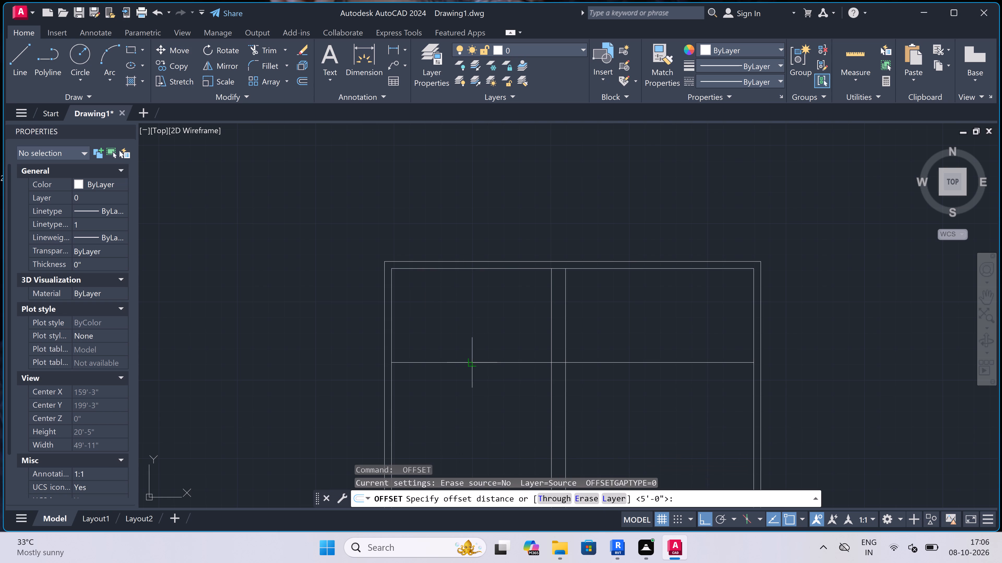
pyautogui.click(473, 364)
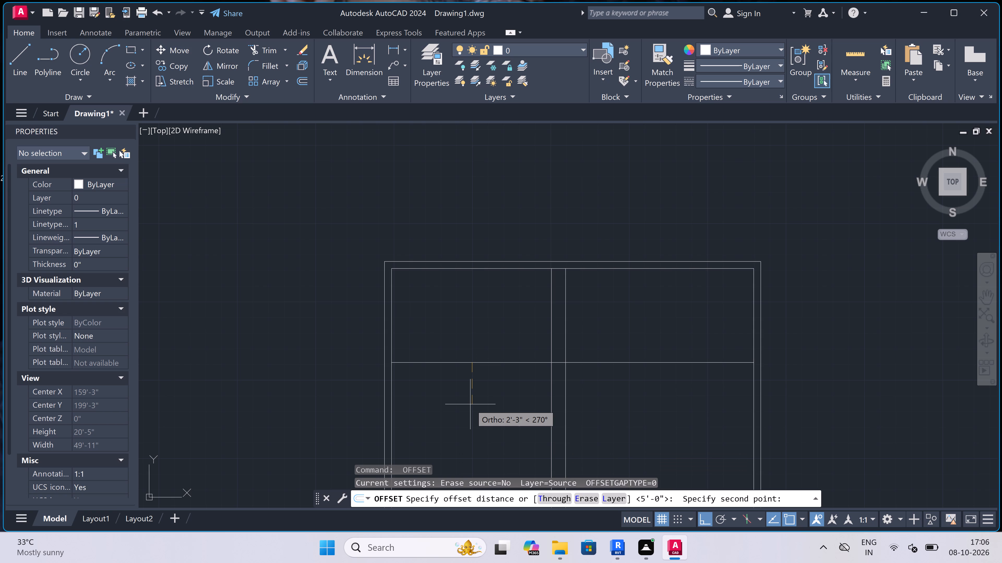
pyautogui.write('4.5"')
pyautogui.press('space')
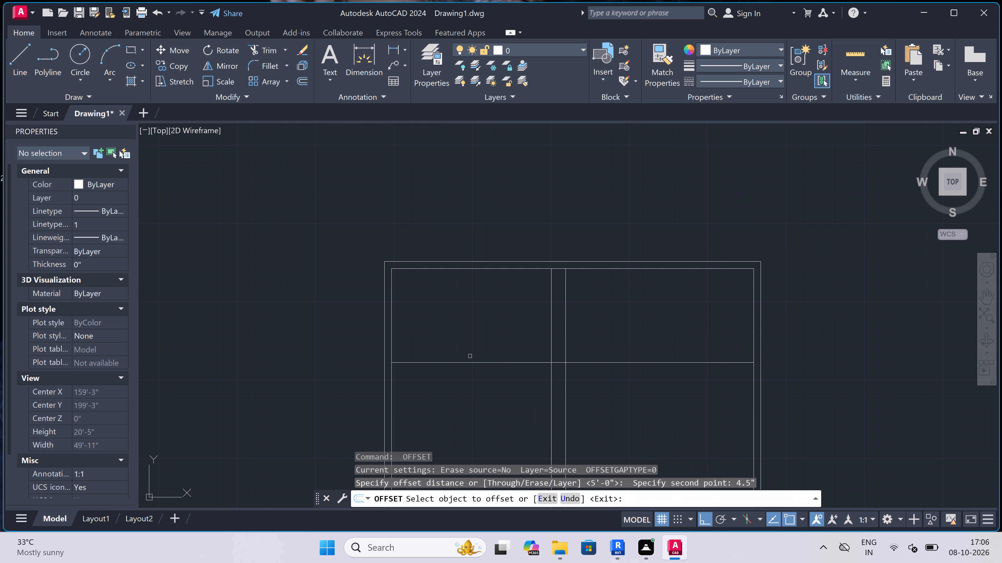
pyautogui.moveTo(466, 363); pyautogui.dragTo(466, 368)
pyautogui.click(467, 375)
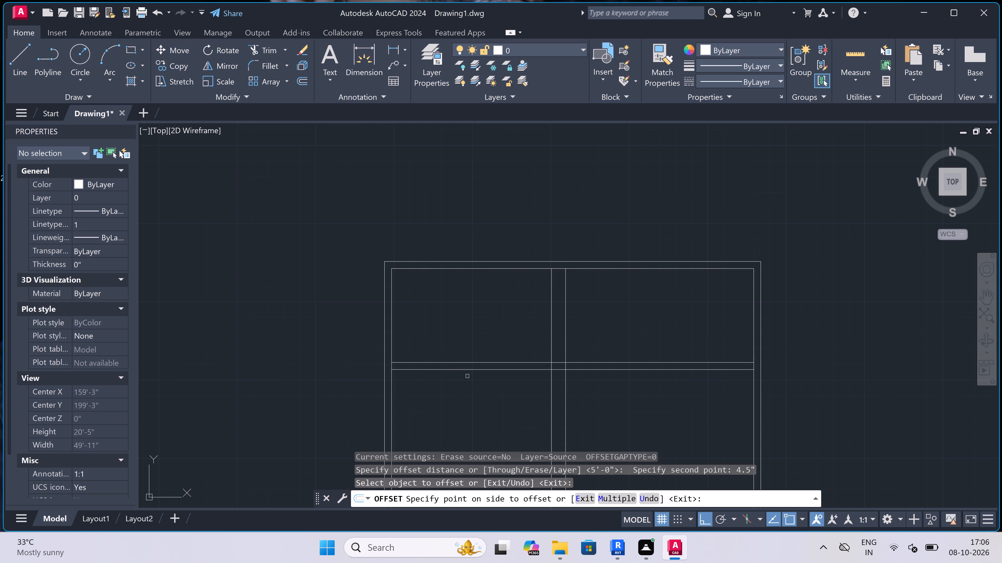
pyautogui.press('Escape')
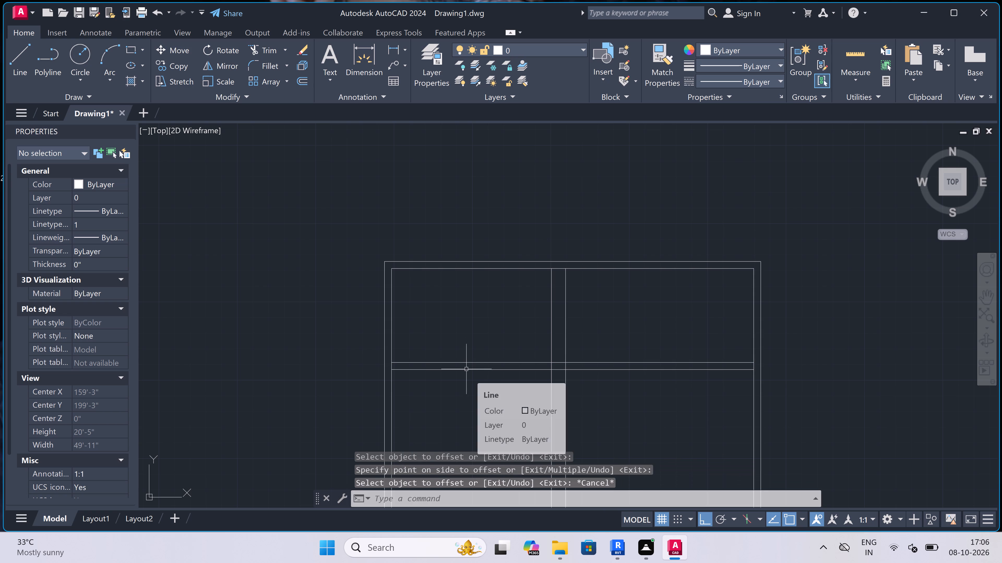
# Offset the 4.5" cross wall's lower face 12'6" downward for the depth of the next rooms.
pyautogui.scroll(-1, 466, 369)
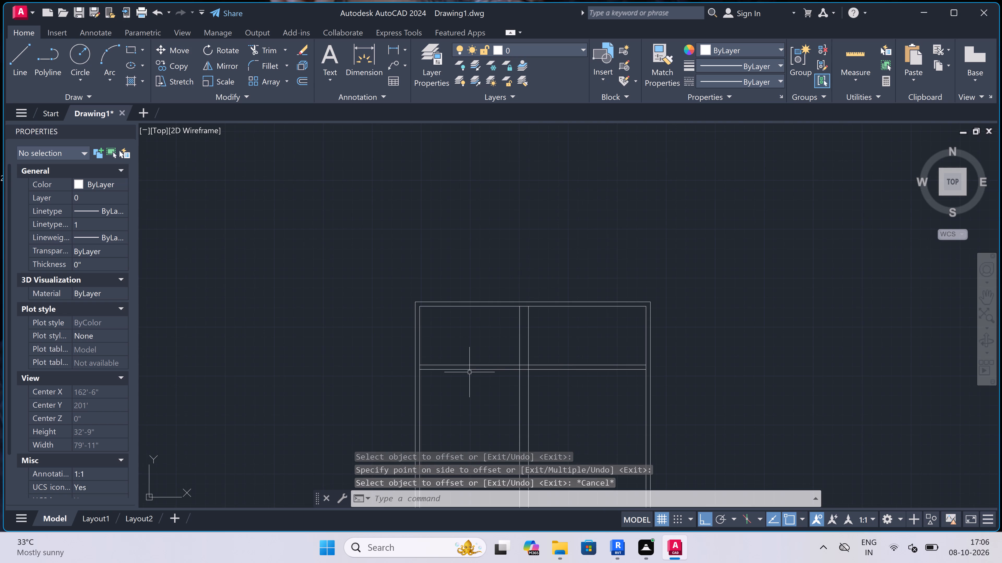
pyautogui.scroll(3, 501, 368)
pyautogui.scroll(-5, 494, 363)
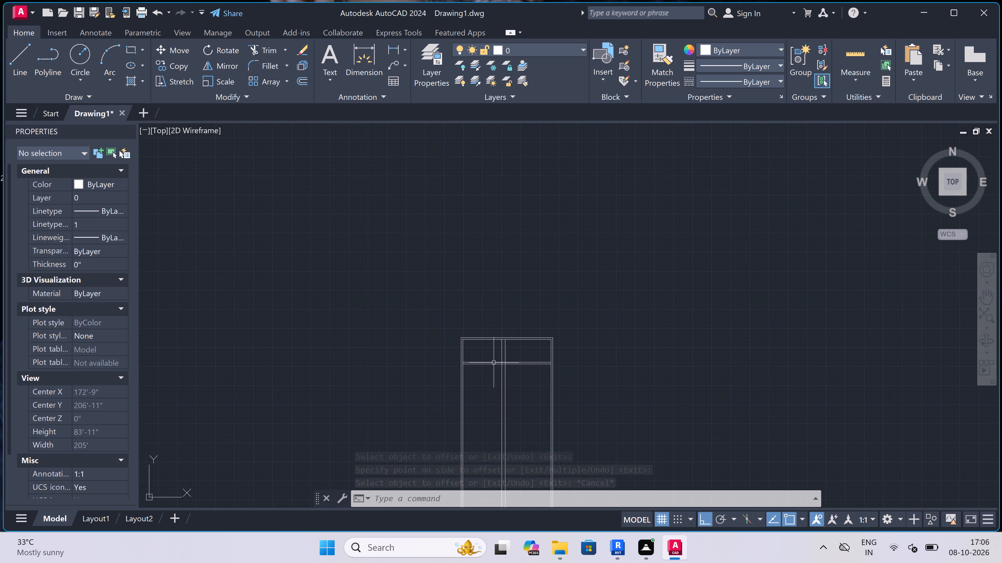
pyautogui.scroll(3, 485, 376)
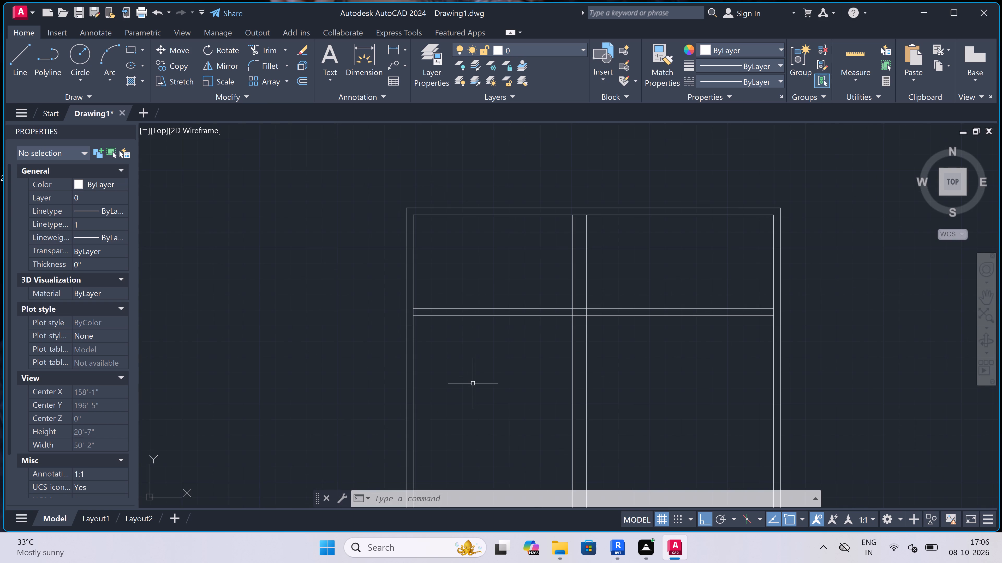
pyautogui.press('space')
pyautogui.click(464, 320)
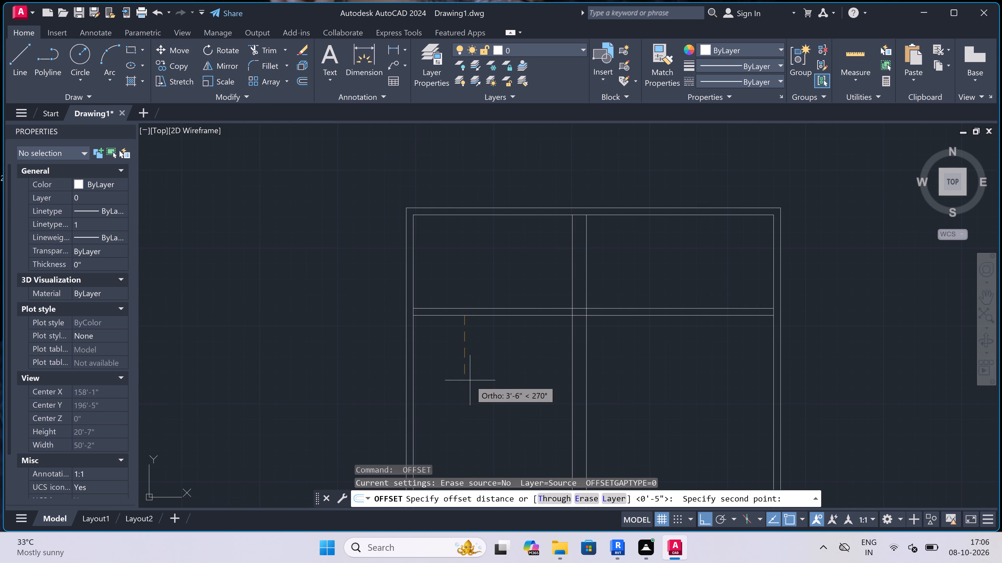
pyautogui.write('12')
pyautogui.press("'")
pyautogui.write('6"')
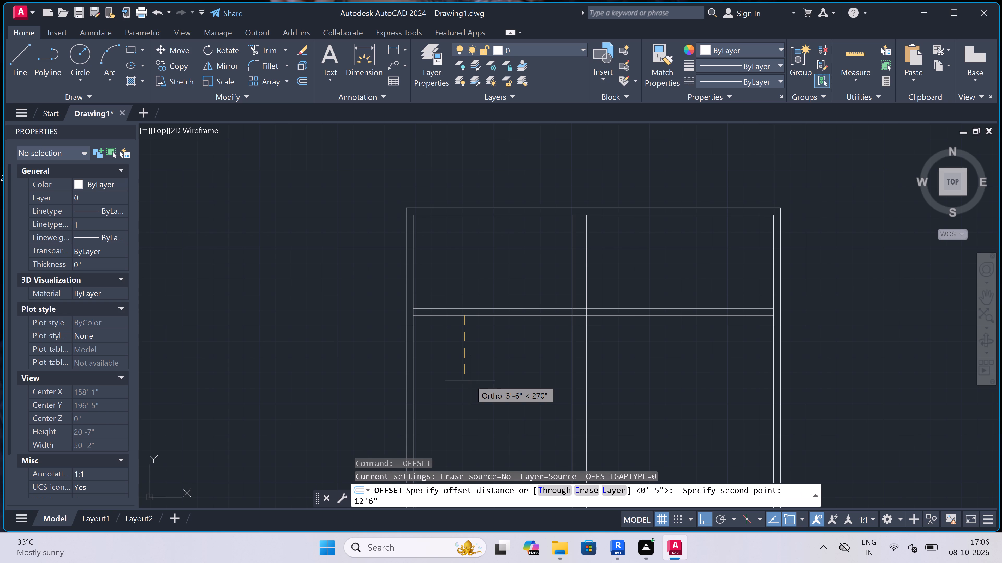
pyautogui.press('space')
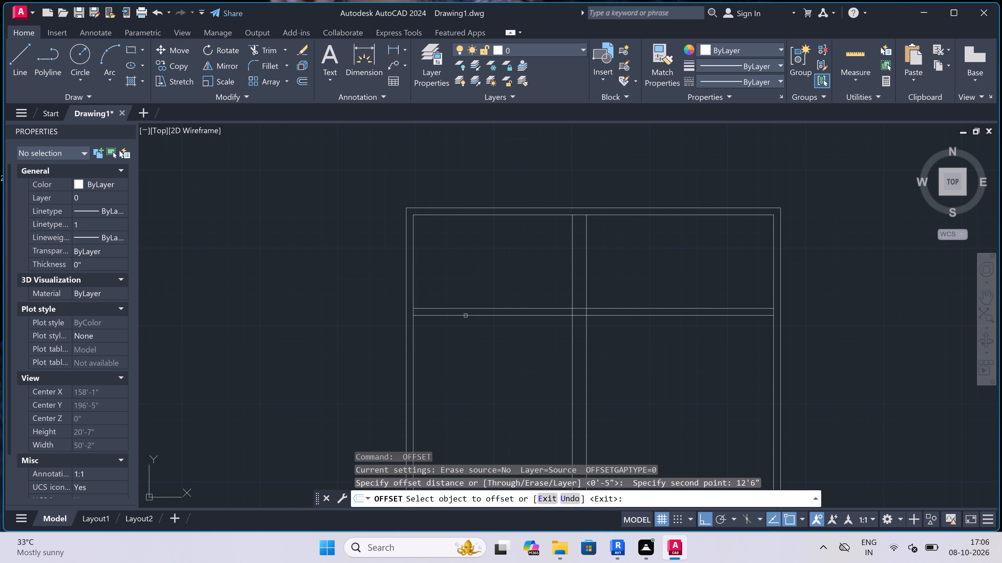
pyautogui.moveTo(466, 316); pyautogui.dragTo(466, 323)
pyautogui.click(470, 340)
pyautogui.scroll(-5, 470, 340)
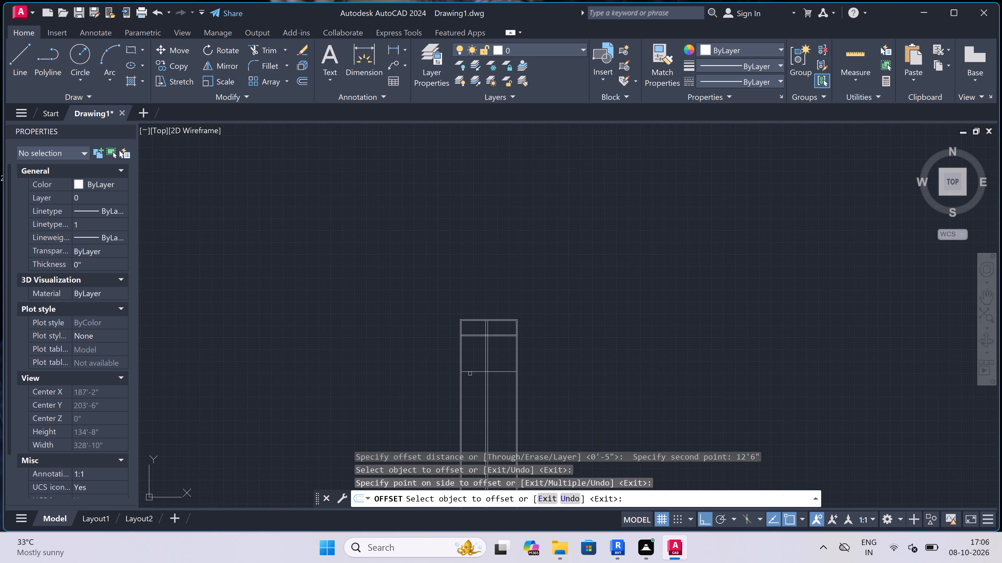
pyautogui.scroll(2, 473, 408)
pyautogui.scroll(1, 466, 326)
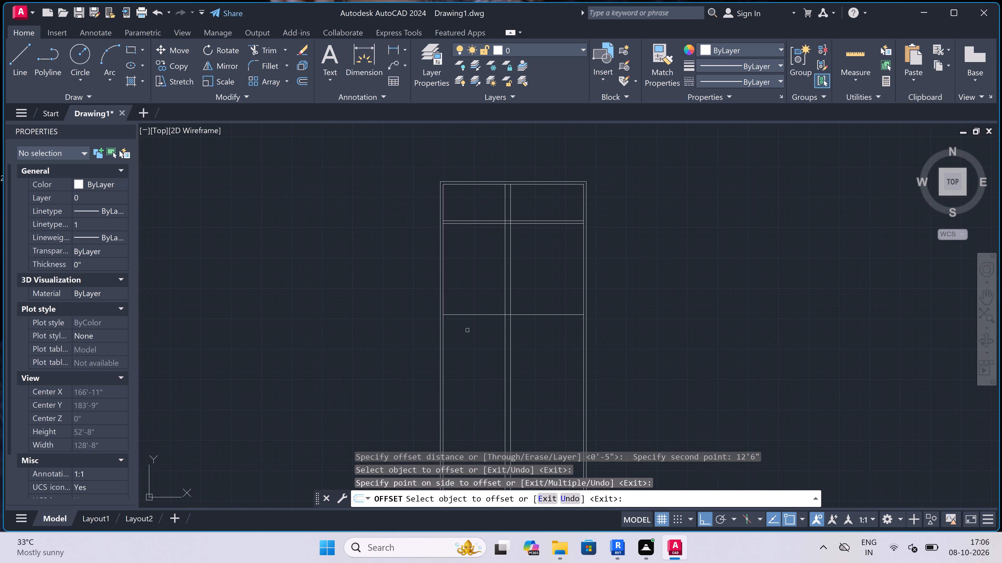
# Offset the lowest horizontal line 4.5" downward to give the second cross wall its thickness.
pyautogui.scroll(2, 466, 326)
pyautogui.press('Escape')
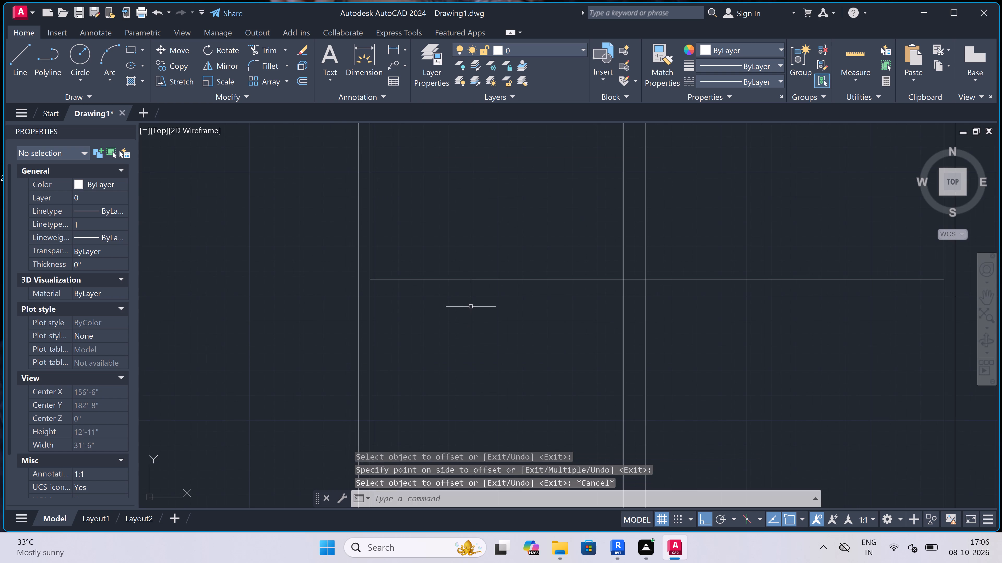
pyautogui.press('space')
pyautogui.moveTo(478, 278); pyautogui.dragTo(478, 281)
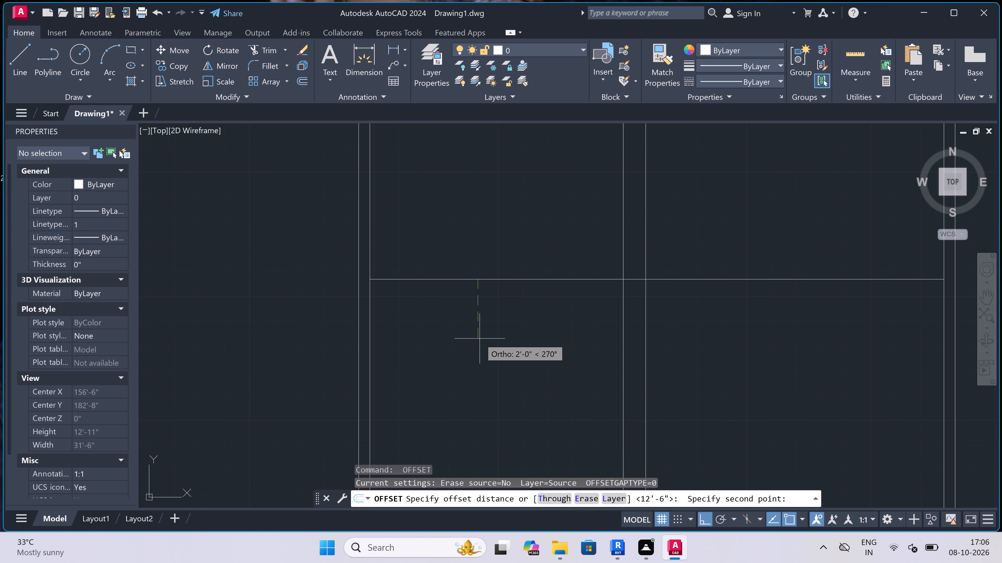
pyautogui.write('4.5"')
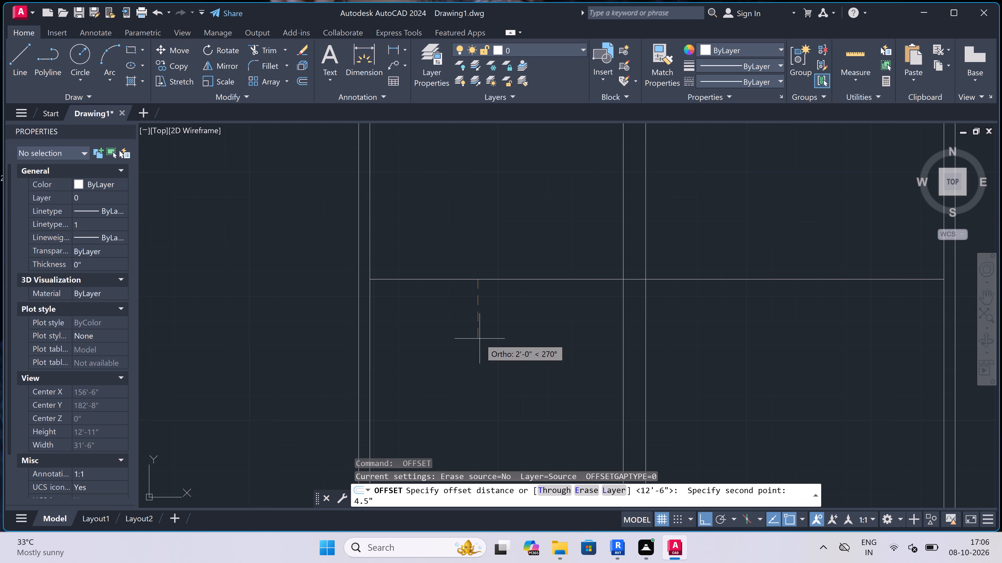
pyautogui.press('space')
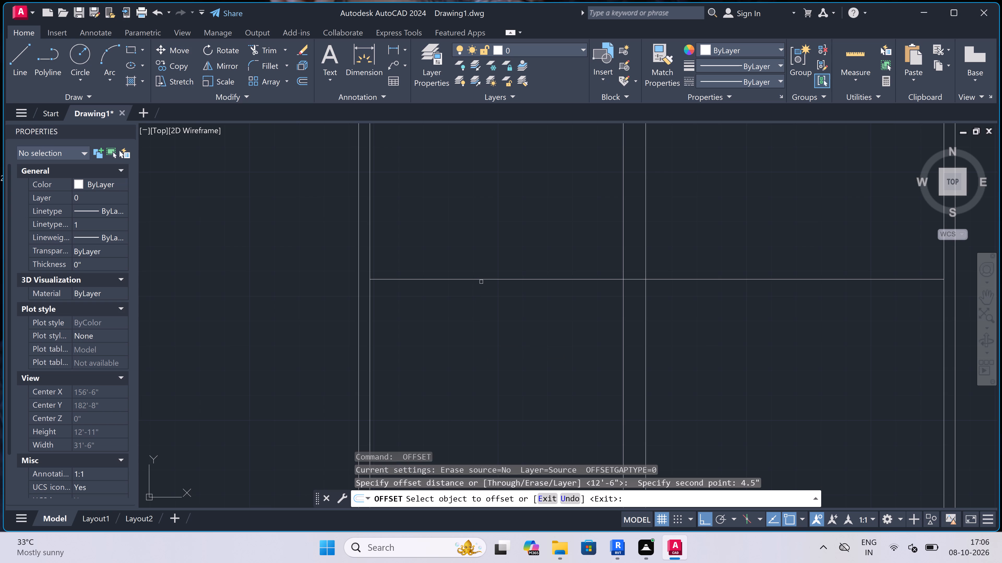
pyautogui.click(481, 280)
pyautogui.moveTo(481, 280); pyautogui.dragTo(481, 285)
pyautogui.click(480, 315)
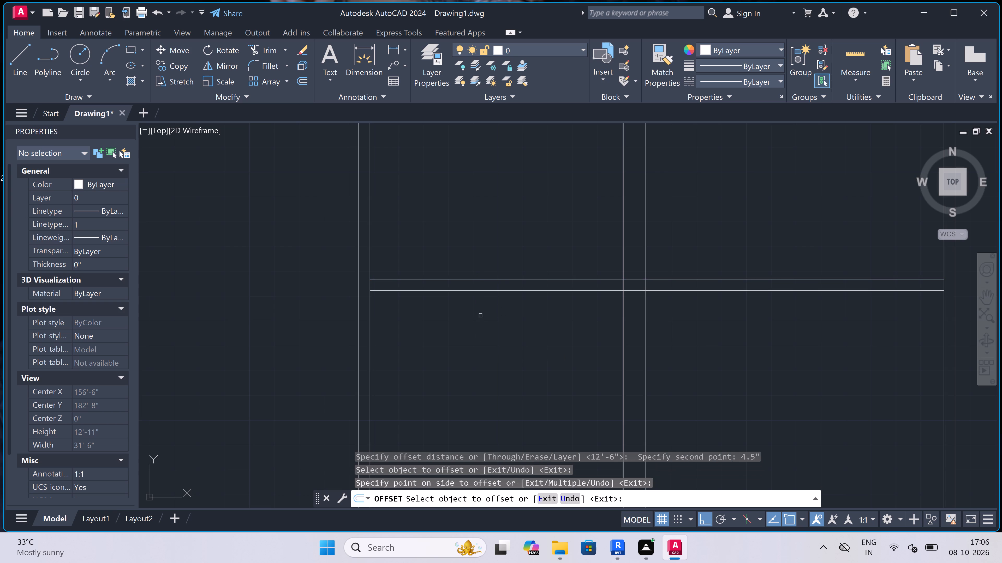
pyautogui.press('Escape')
# Offset the second cross wall's lower face 5'3" downward to set the depth of the next spaces.
pyautogui.press('space')
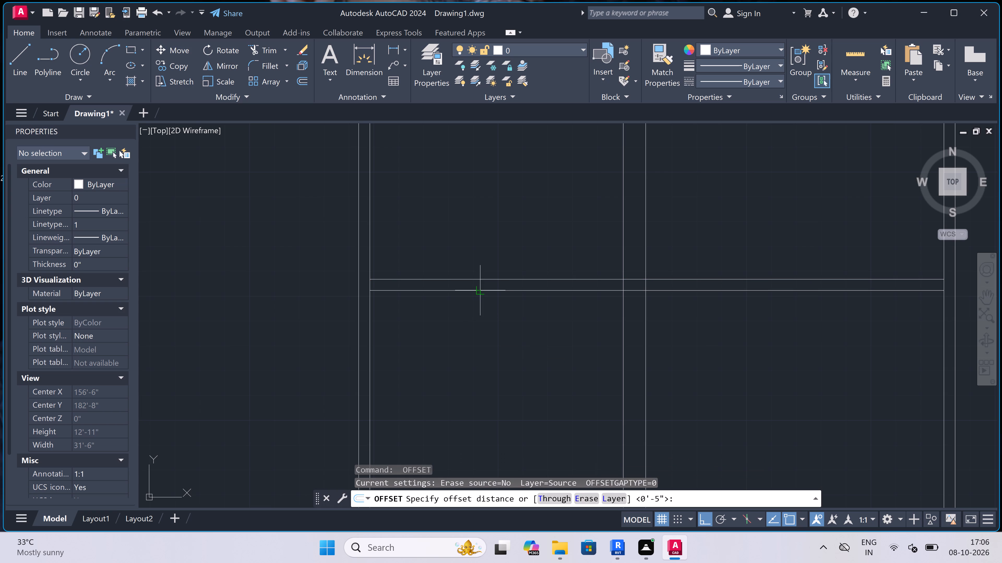
pyautogui.click(477, 294)
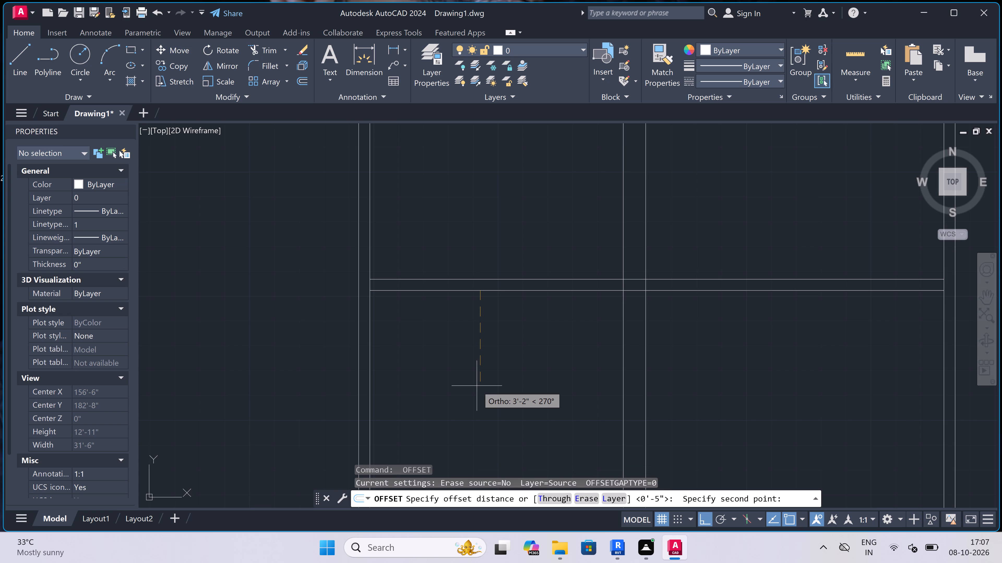
pyautogui.write('5\'3"')
pyautogui.press('space')
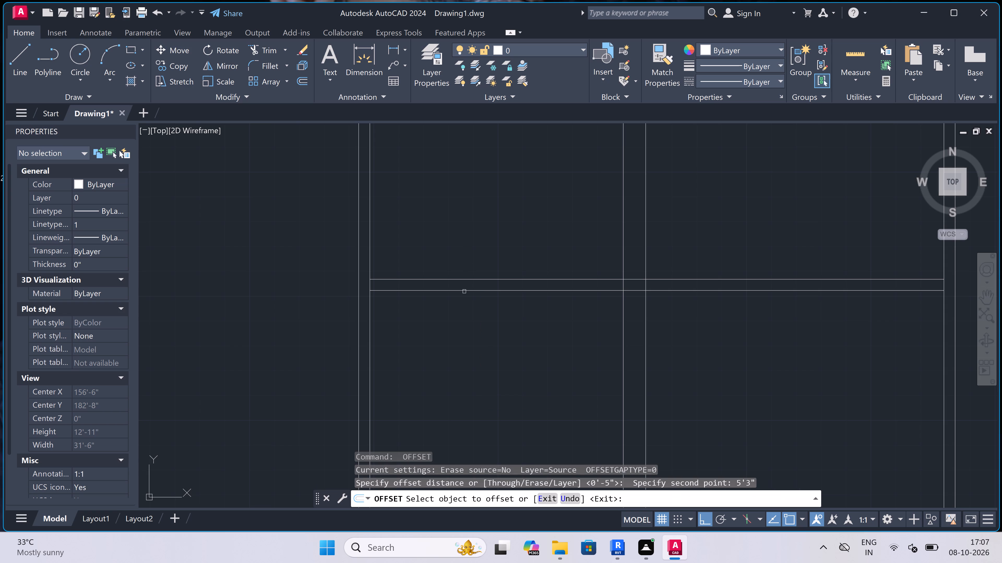
pyautogui.click(463, 291)
pyautogui.click(466, 338)
pyautogui.press('Escape')
# Offset the new horizontal line below the second cross wall.
pyautogui.scroll(-5, 465, 337)
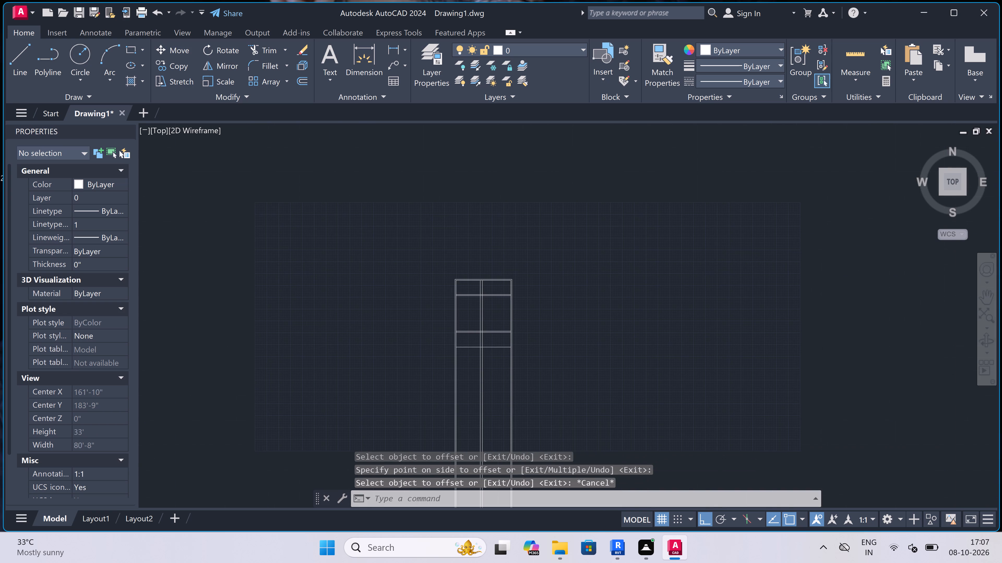
pyautogui.scroll(3, 470, 372)
pyautogui.scroll(2, 473, 281)
pyautogui.press('space')
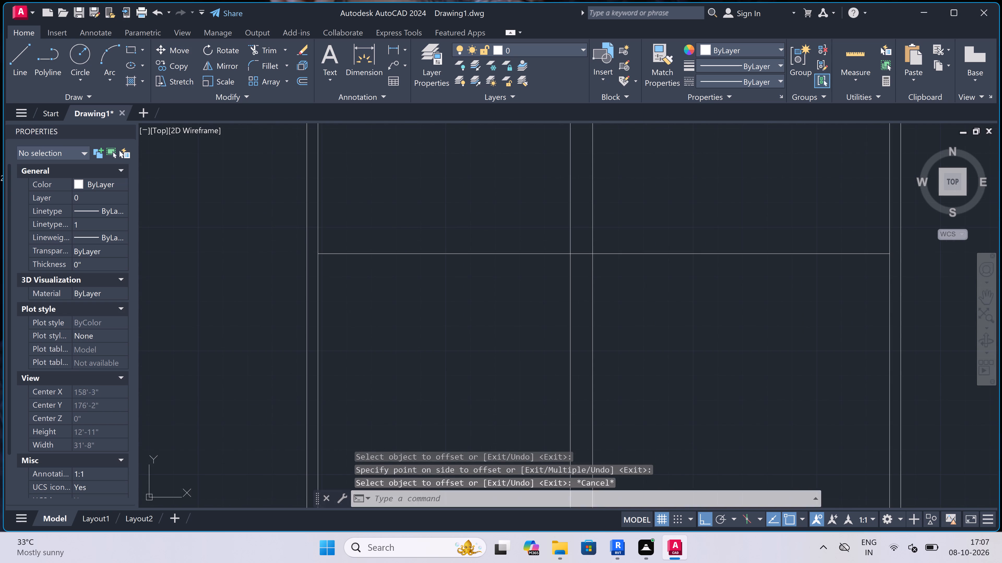
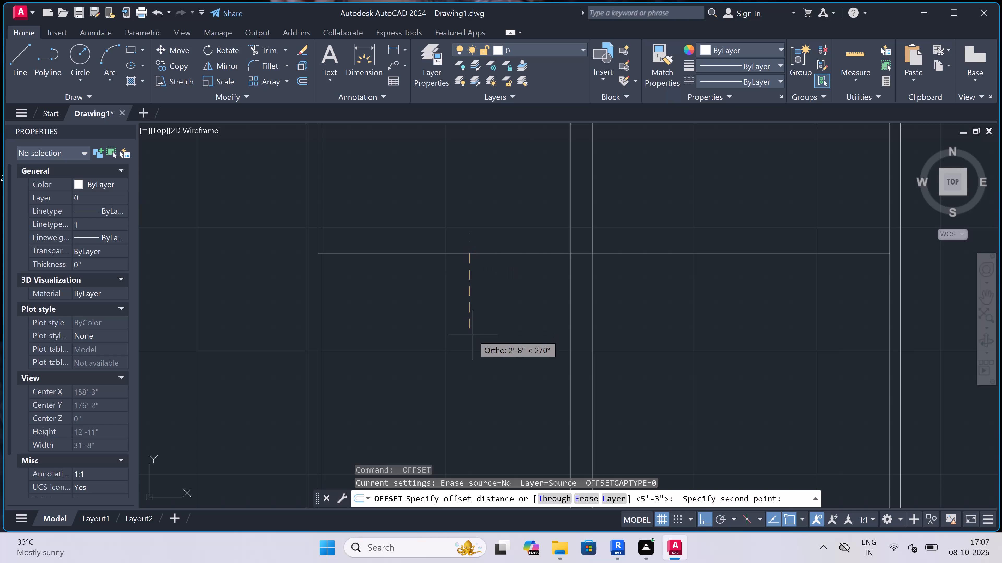
# Offset the lowest horizontal line 4.5" downward to give the third cross wall its thickness.
pyautogui.write('4.5"')
pyautogui.press('space')
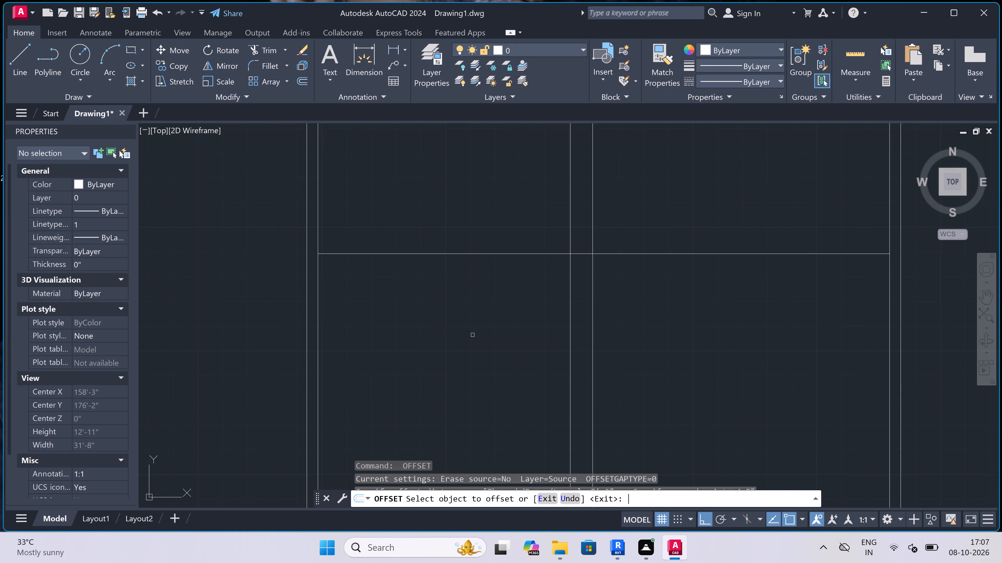
pyautogui.click(456, 255)
pyautogui.click(456, 264)
pyautogui.press('Escape')
# Offset the third cross wall's lower face 4'6" downward to set the depth of the next spaces.
pyautogui.press('space')
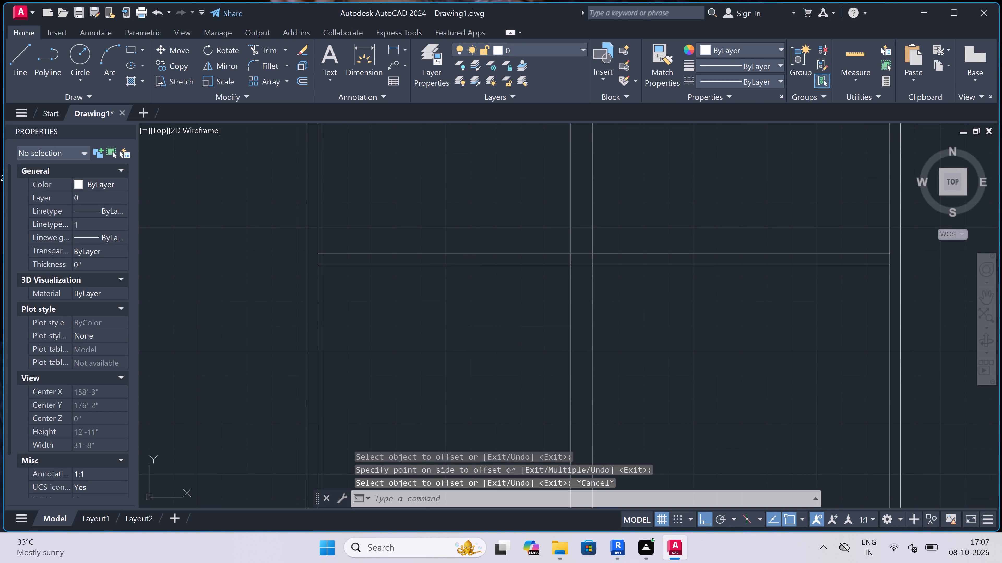
pyautogui.click(456, 265)
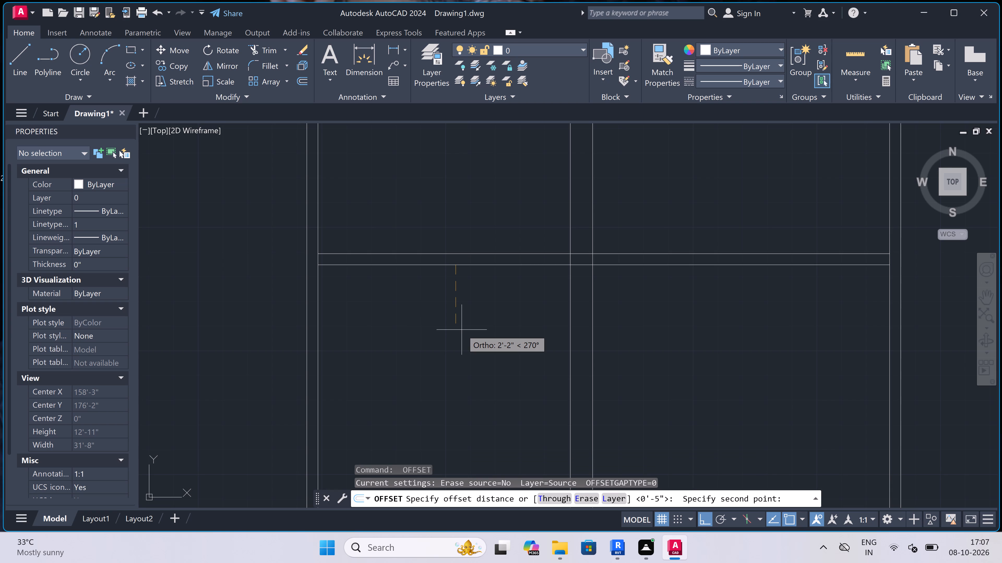
pyautogui.write("4'")
pyautogui.press('6')
pyautogui.write('"')
pyautogui.press('space')
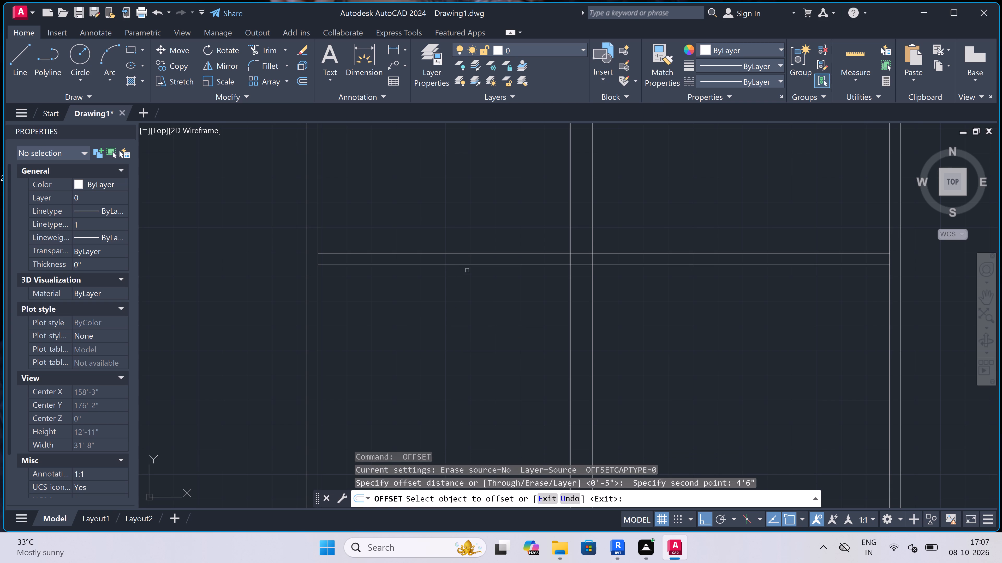
pyautogui.moveTo(466, 270); pyautogui.dragTo(468, 306)
pyautogui.click(468, 326)
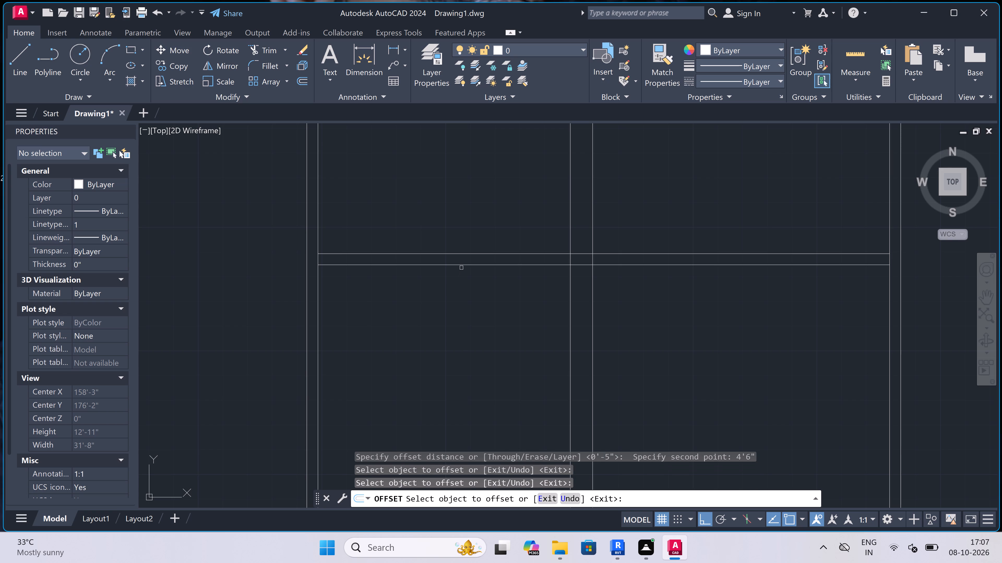
pyautogui.moveTo(462, 265); pyautogui.dragTo(462, 268)
pyautogui.click(465, 305)
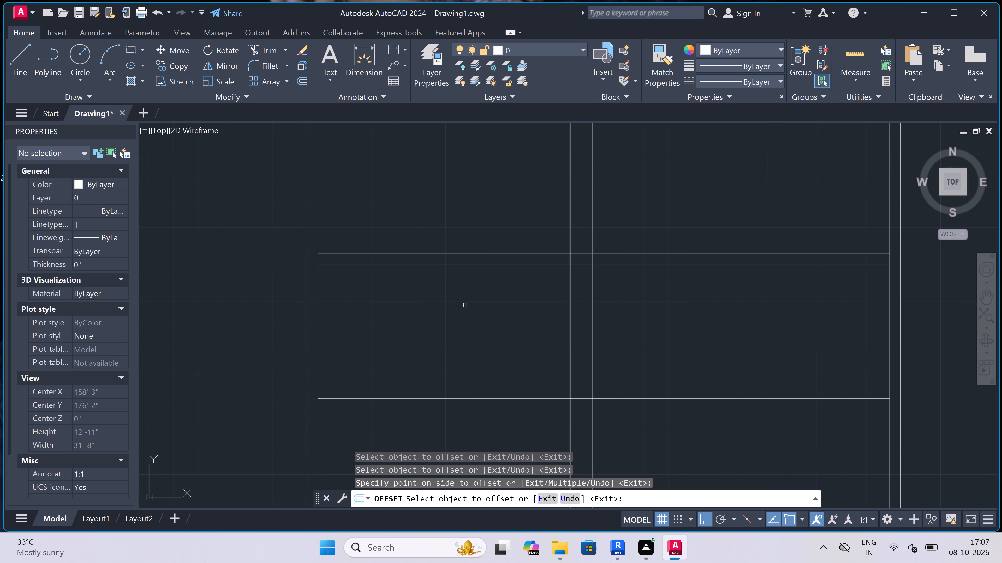
pyautogui.press('Escape')
# Offset the new lowest horizontal line 4.5" downward to form the fourth cross wall.
pyautogui.scroll(-3, 466, 306)
pyautogui.scroll(2, 473, 350)
pyautogui.press('space')
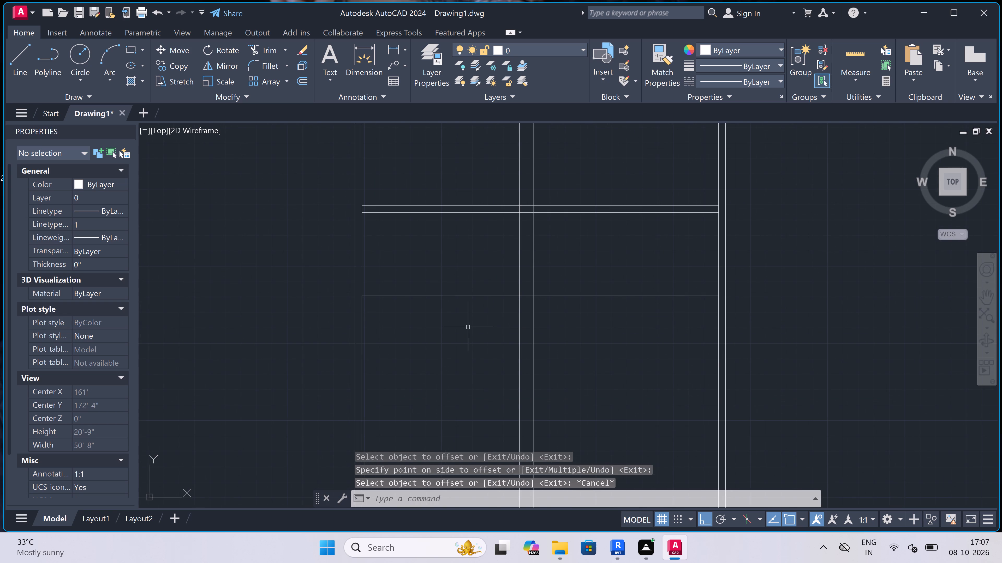
pyautogui.click(464, 298)
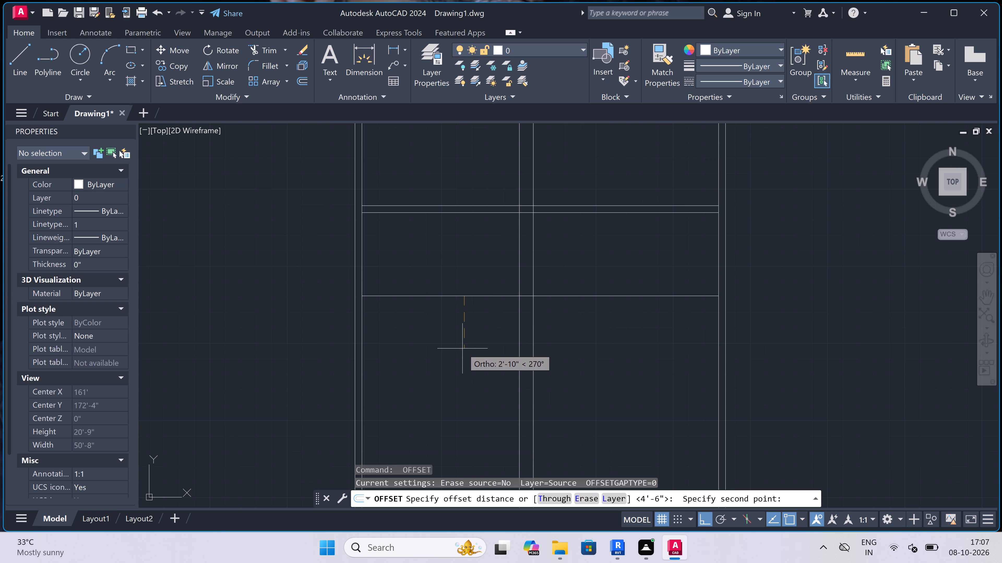
pyautogui.write('4.5"')
pyautogui.press('space')
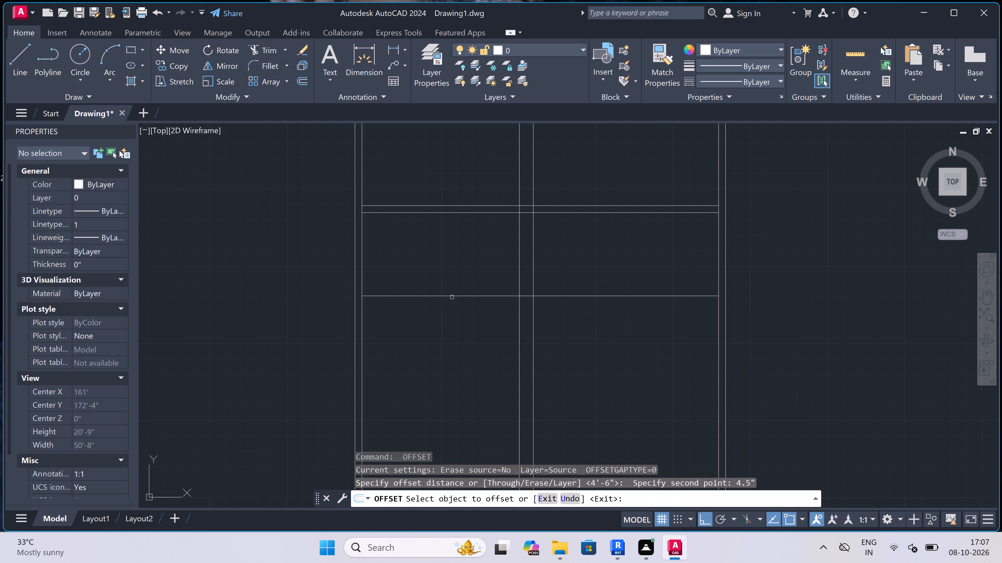
pyautogui.moveTo(452, 296); pyautogui.dragTo(452, 314)
pyautogui.click(452, 330)
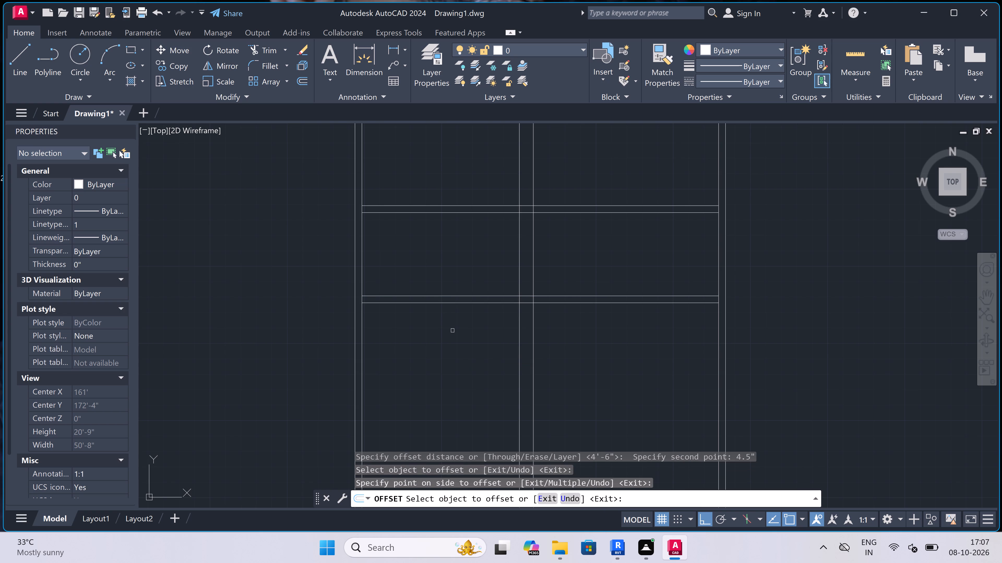
pyautogui.press('Escape')
# Offset the fourth cross wall's lower face 10' downward for the depth of the next rooms.
pyautogui.press('space')
pyautogui.doubleClick(454, 301)
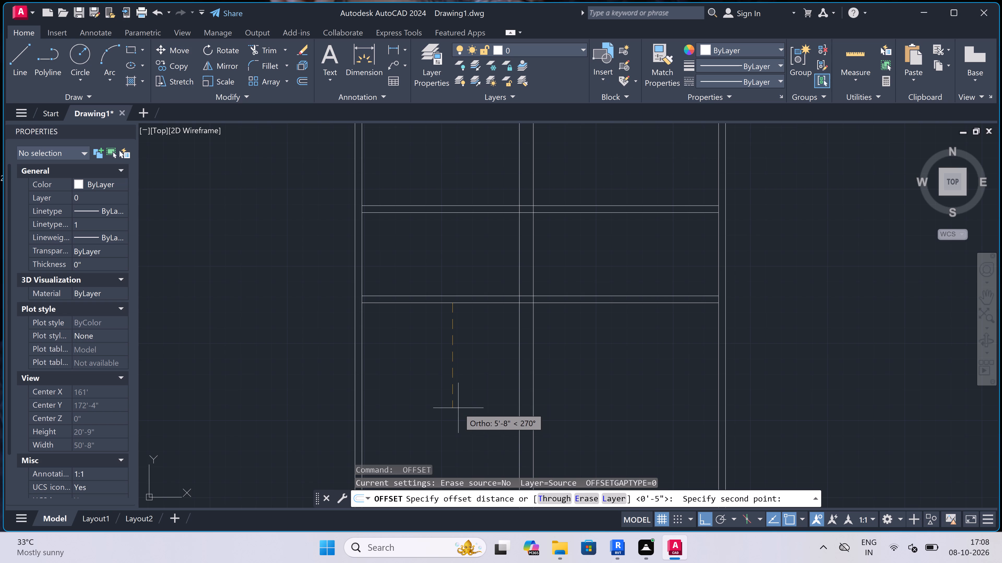
pyautogui.write("10'")
pyautogui.press('space')
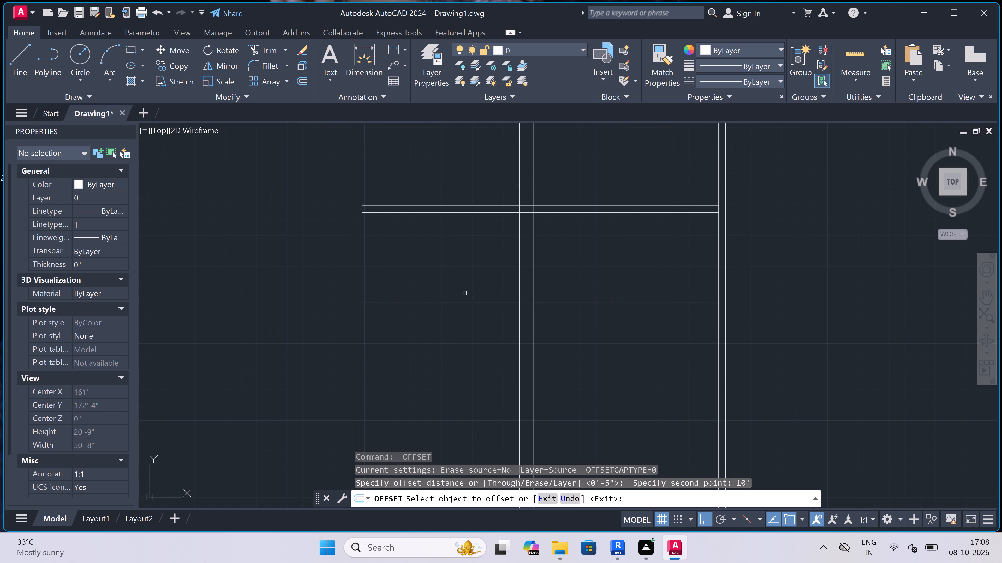
pyautogui.moveTo(463, 303); pyautogui.dragTo(465, 323)
pyautogui.click(465, 339)
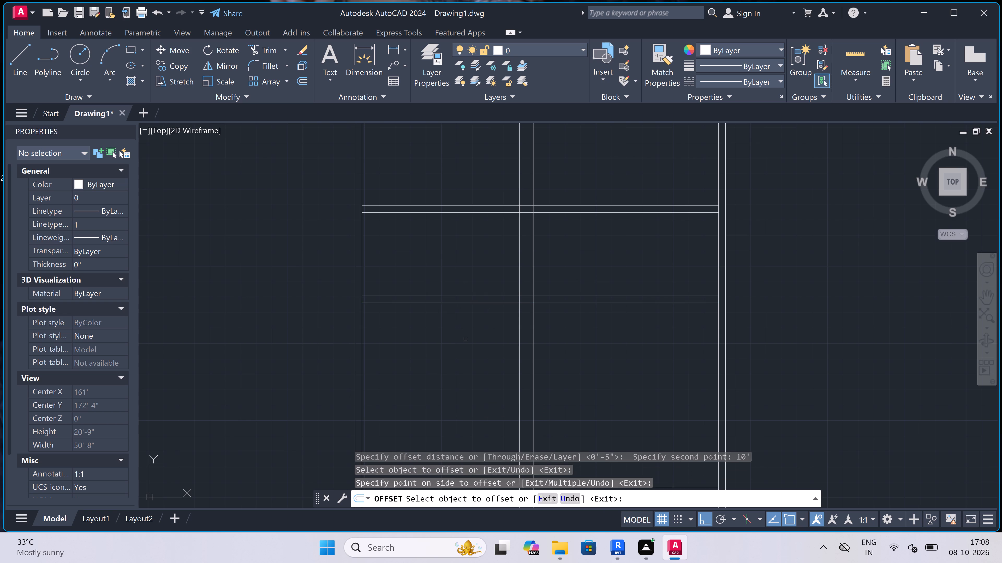
pyautogui.scroll(-6, 465, 339)
pyautogui.scroll(3, 469, 363)
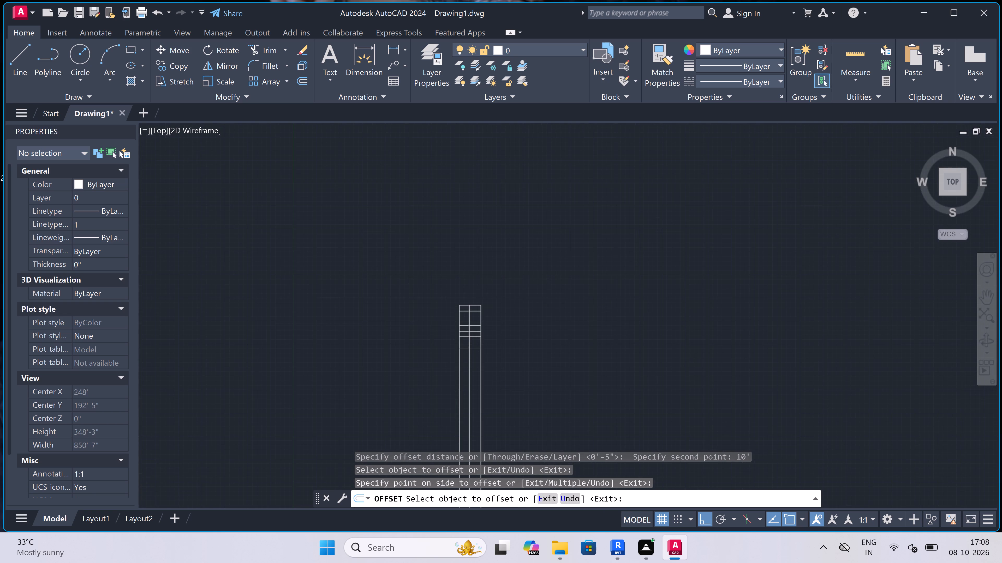
pyautogui.scroll(2, 465, 291)
pyautogui.press('Escape')
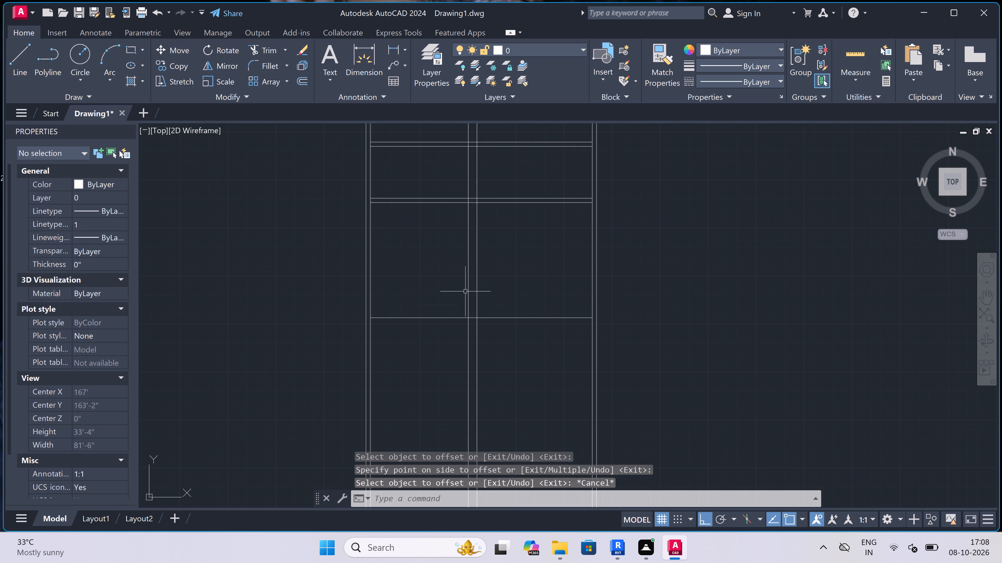
# Offset the lowest horizontal line 4.5" downward to give the fifth cross wall its thickness.
pyautogui.press('space')
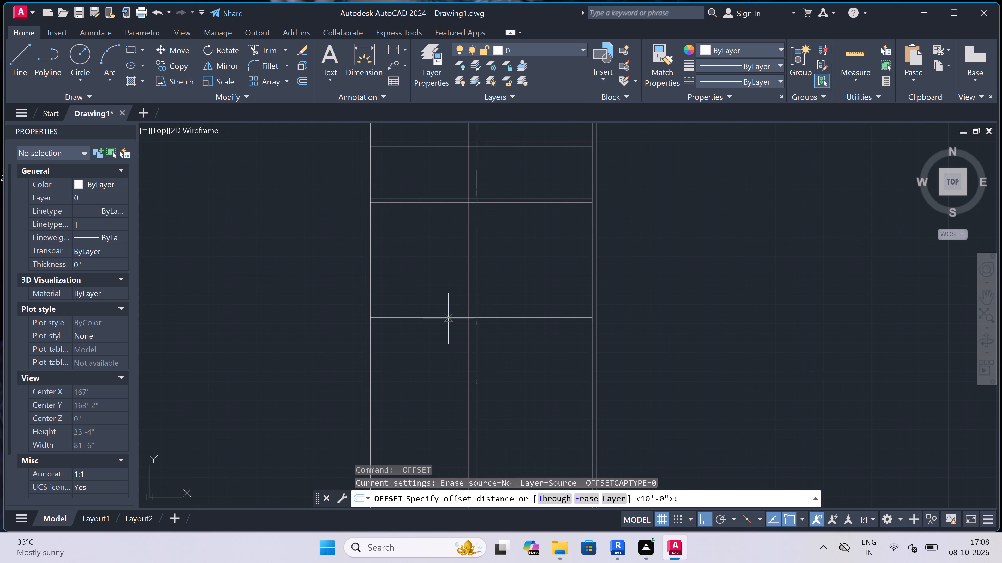
pyautogui.click(448, 319)
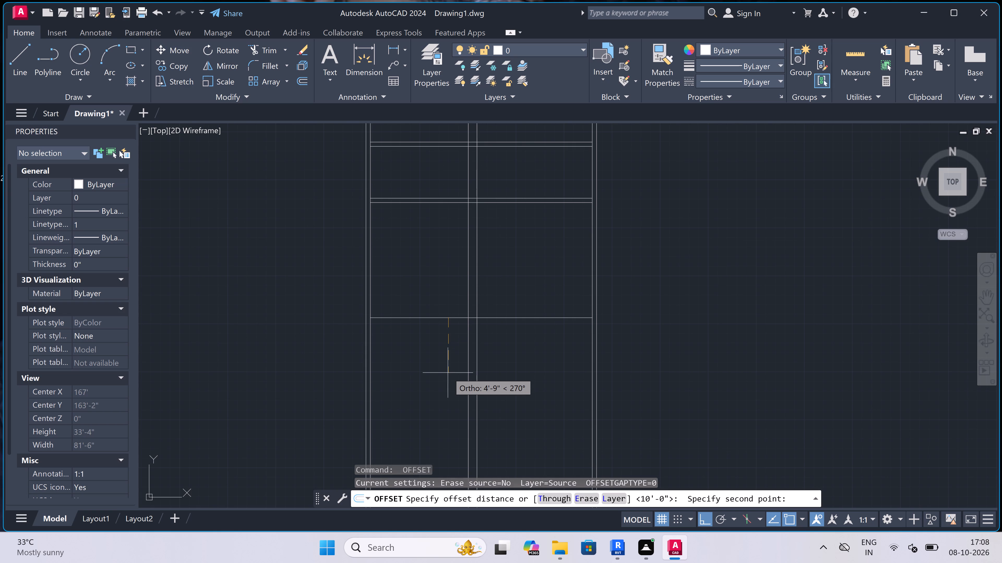
pyautogui.write('4.5"')
pyautogui.press('space')
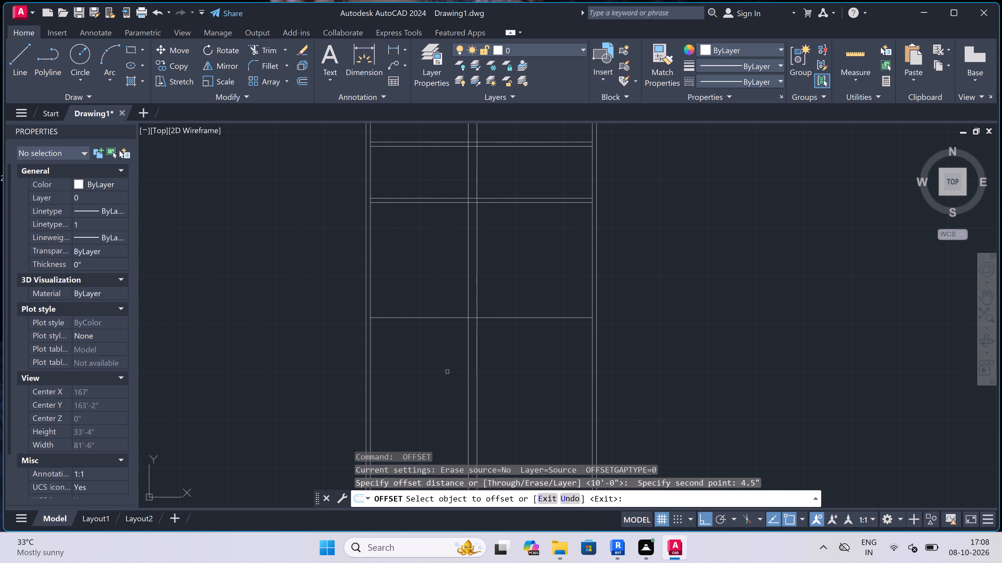
pyautogui.click(434, 319)
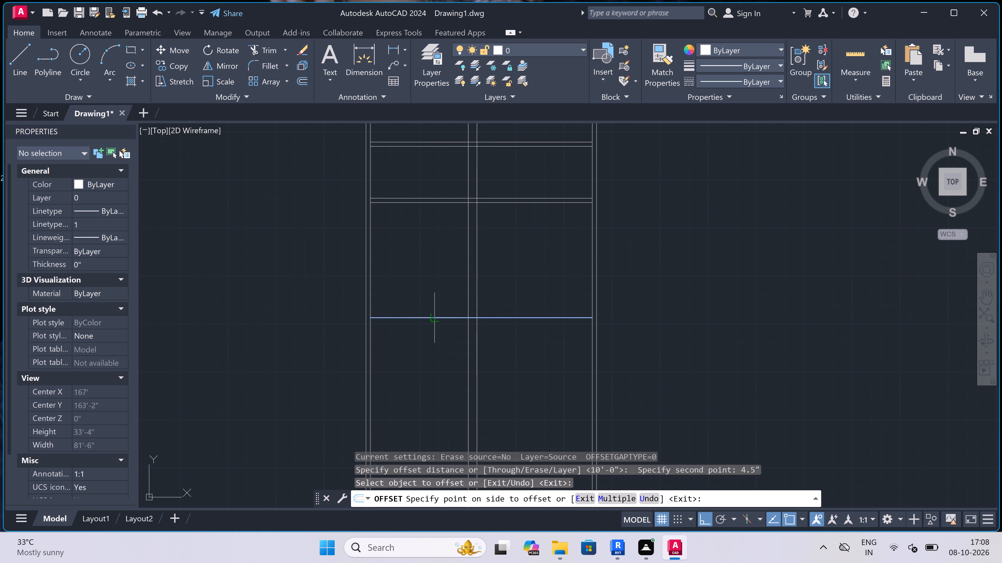
pyautogui.click(438, 346)
pyautogui.press('Escape')
# Offset the fifth cross wall's lower face 4'3" downward to set the depth of the next spaces.
pyautogui.press('space')
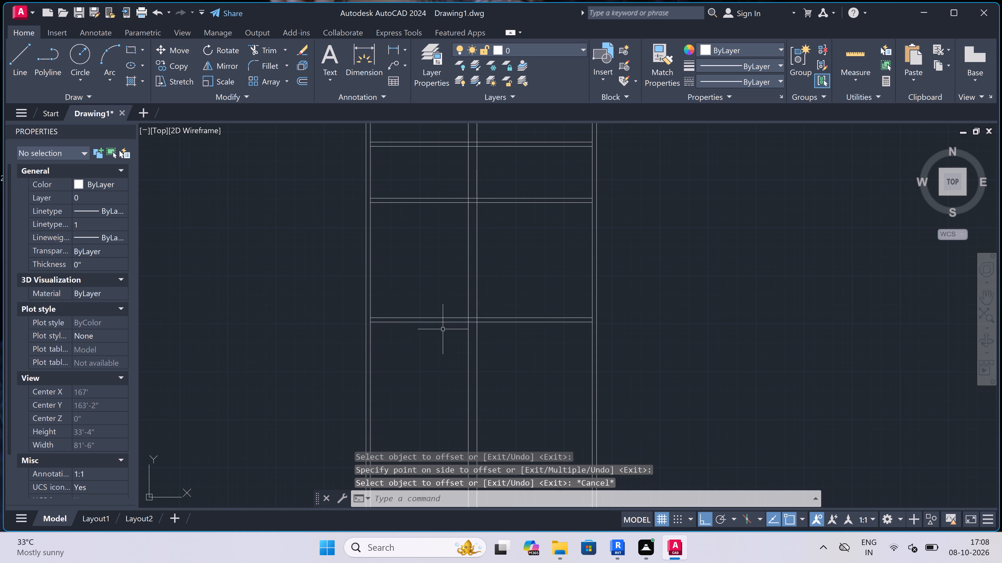
pyautogui.moveTo(440, 323); pyautogui.dragTo(440, 326)
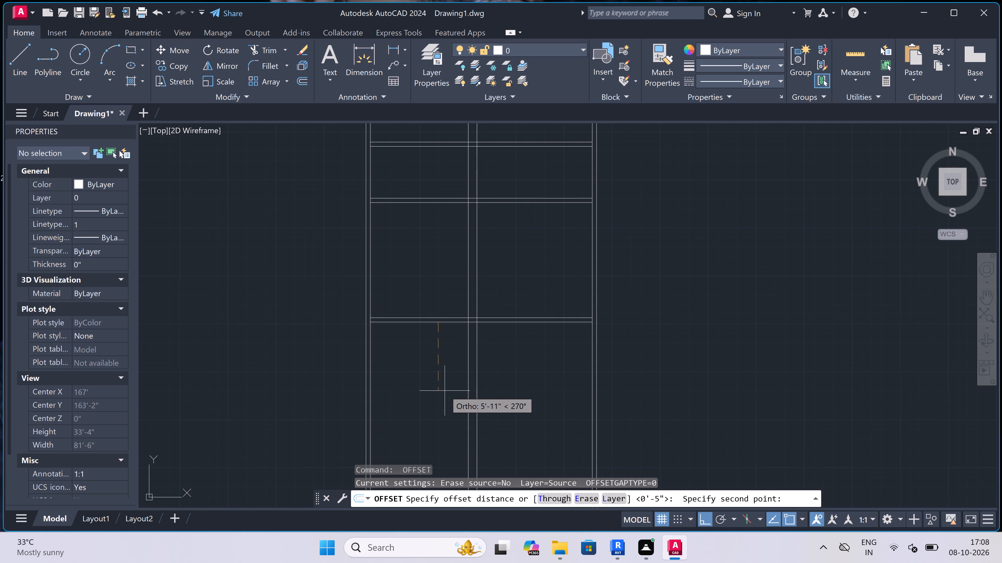
pyautogui.write("4'")
pyautogui.write('3"')
pyautogui.press('space')
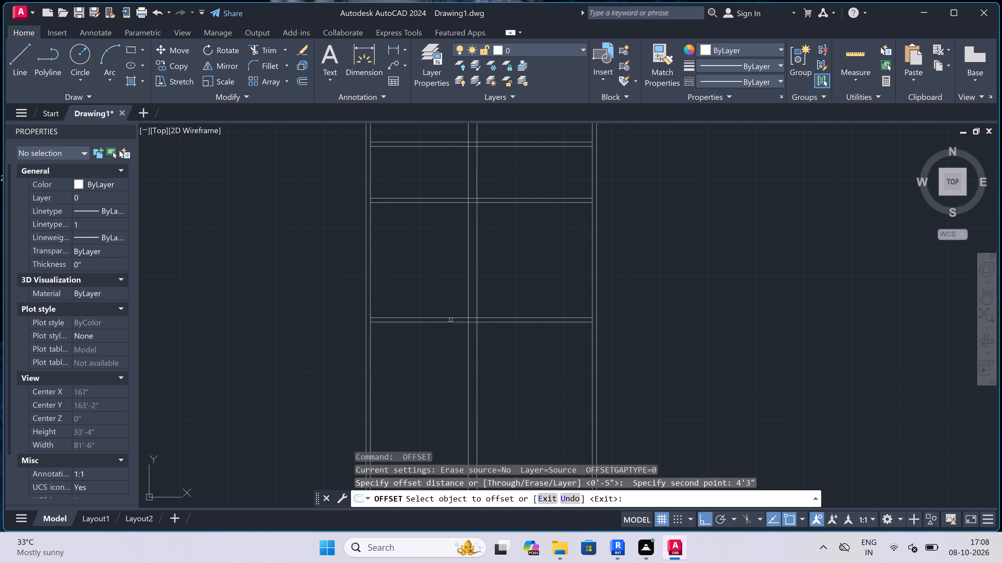
pyautogui.moveTo(451, 322); pyautogui.dragTo(451, 333)
pyautogui.click(454, 388)
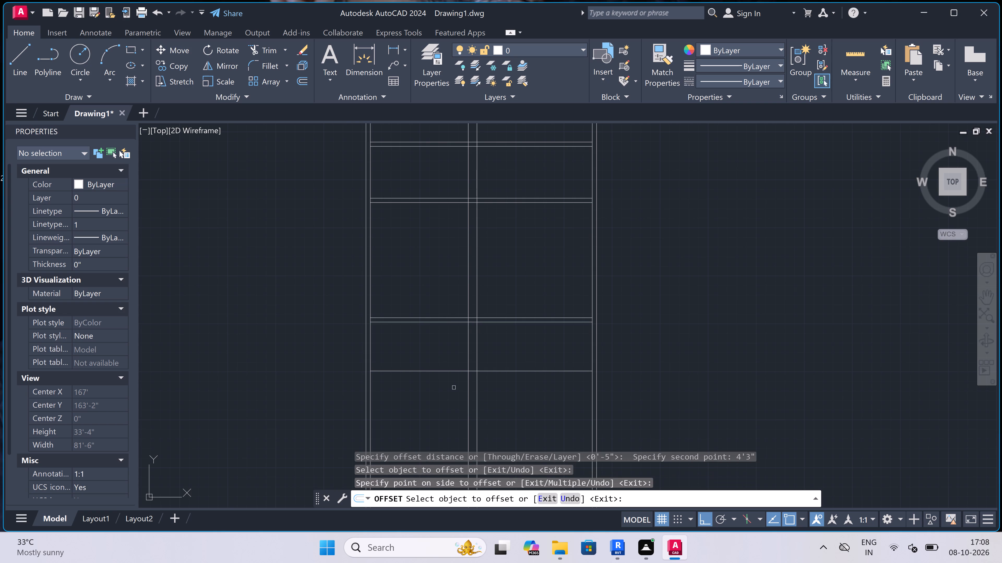
pyautogui.press('Escape')
# Offset the lowest horizontal line 9" downward to form a thicker wall at the bottom of the layout.
pyautogui.press('space')
pyautogui.click(450, 372)
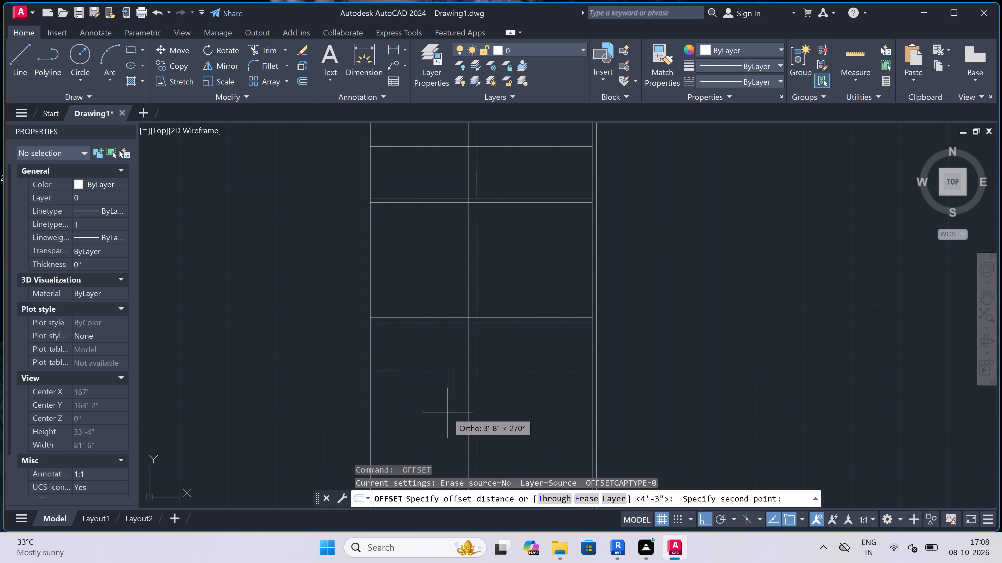
pyautogui.write('9"')
pyautogui.press('space')
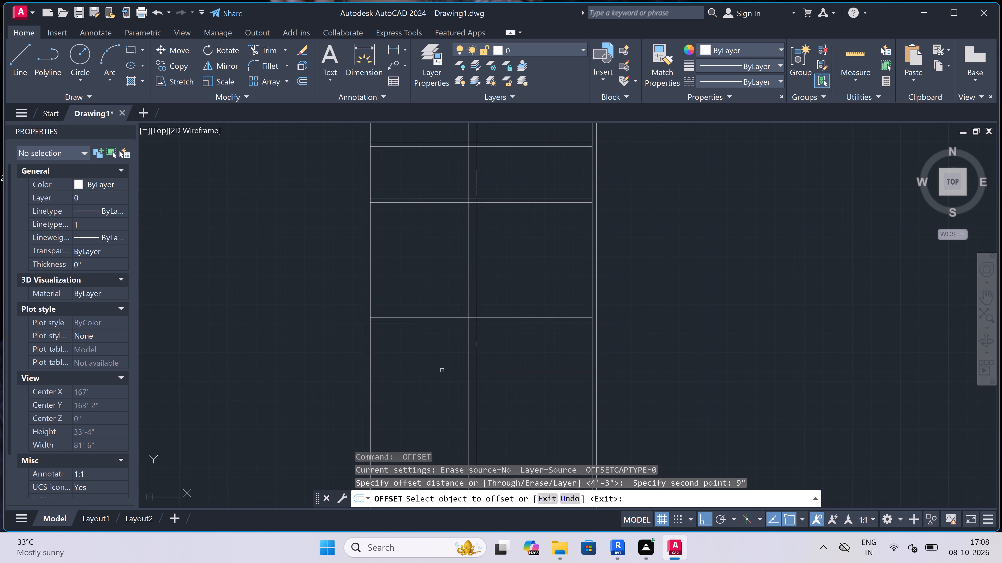
pyautogui.moveTo(442, 370); pyautogui.dragTo(445, 380)
pyautogui.click(448, 414)
pyautogui.press('Escape')
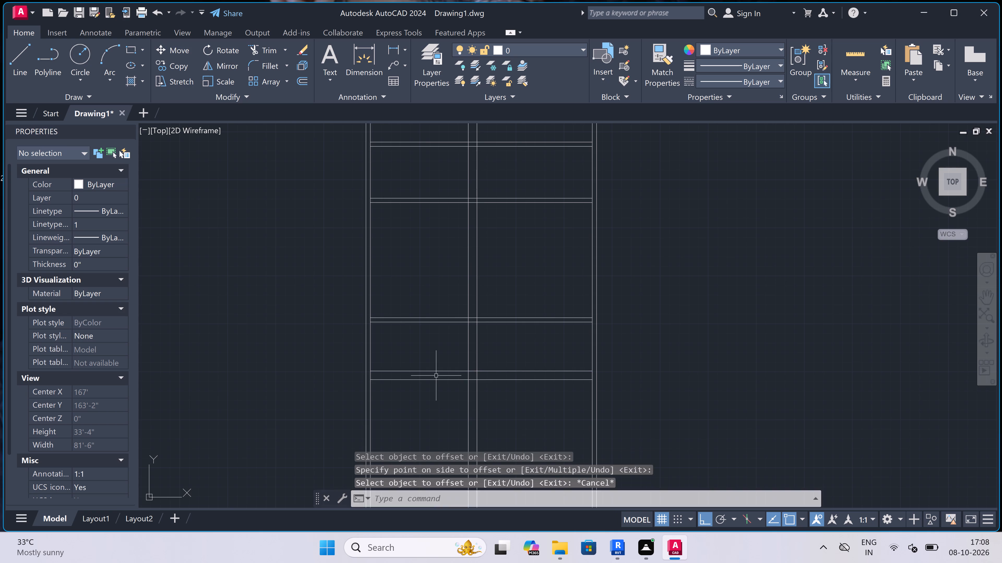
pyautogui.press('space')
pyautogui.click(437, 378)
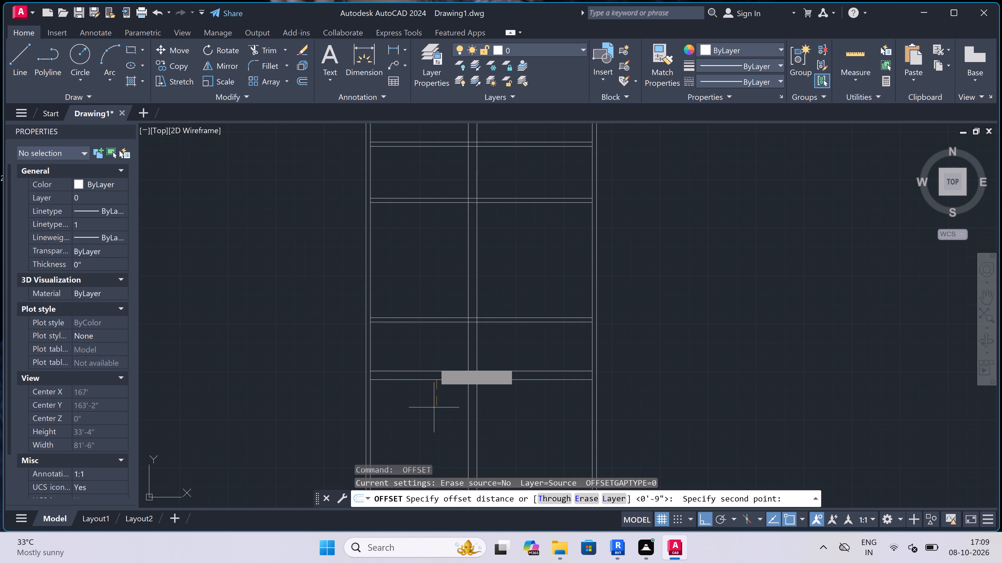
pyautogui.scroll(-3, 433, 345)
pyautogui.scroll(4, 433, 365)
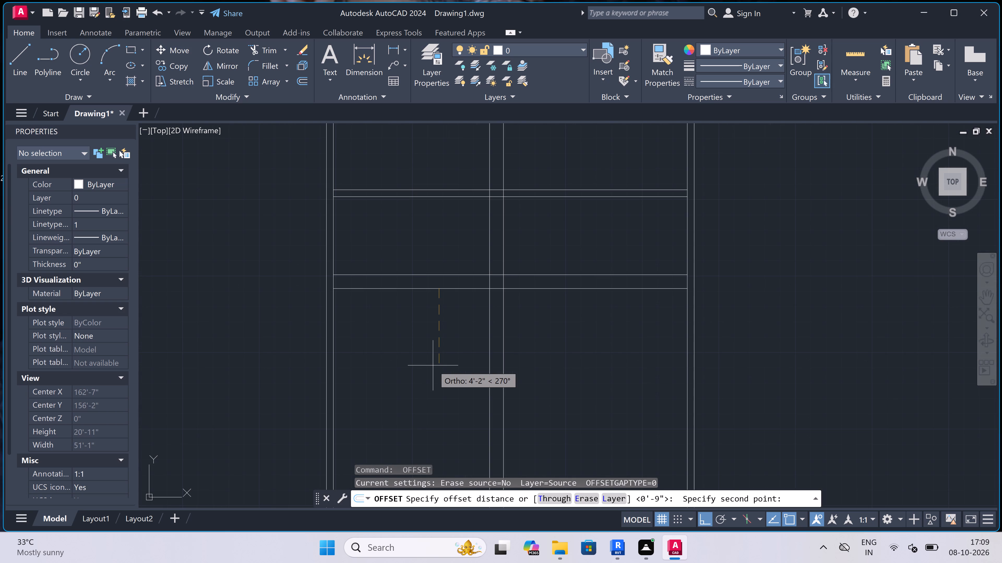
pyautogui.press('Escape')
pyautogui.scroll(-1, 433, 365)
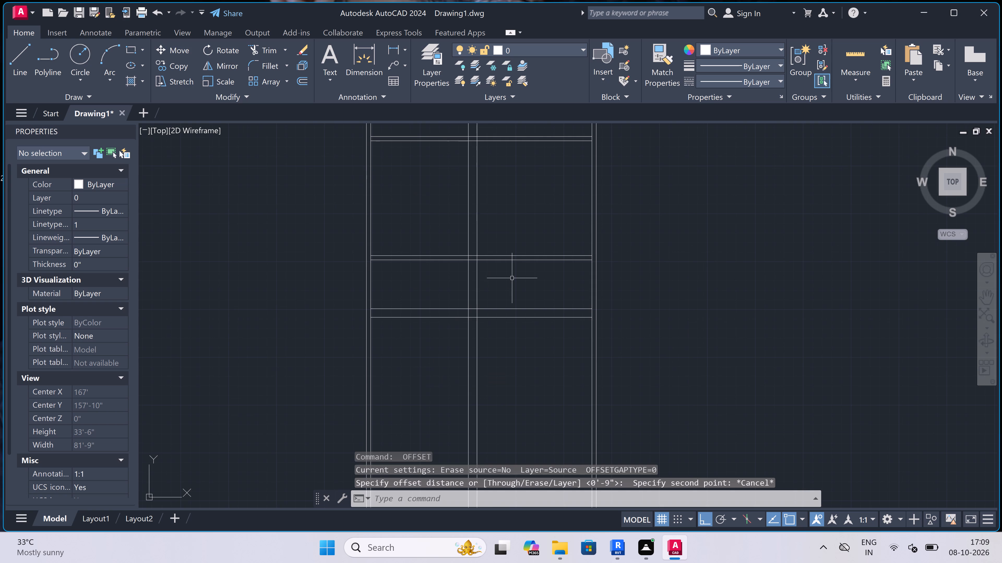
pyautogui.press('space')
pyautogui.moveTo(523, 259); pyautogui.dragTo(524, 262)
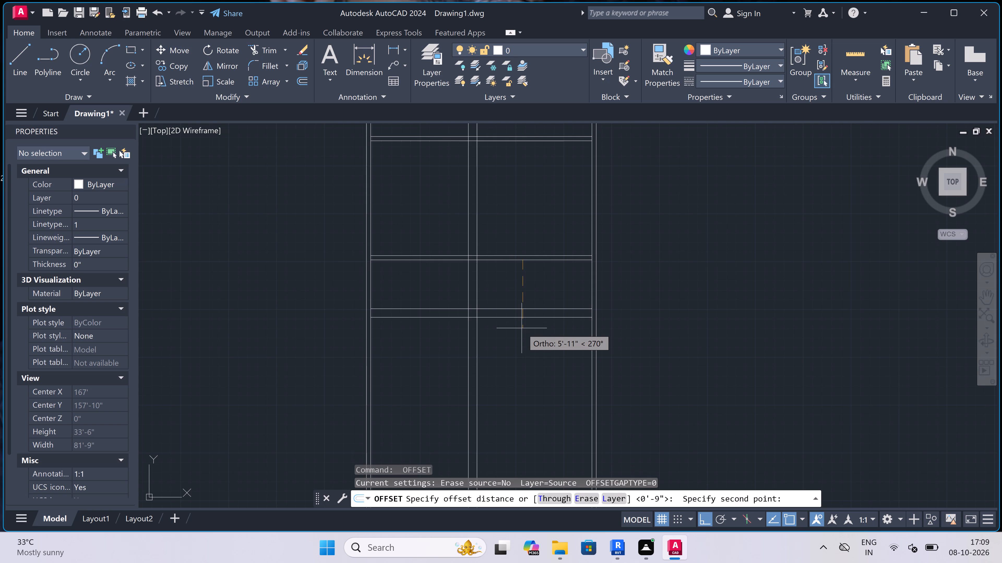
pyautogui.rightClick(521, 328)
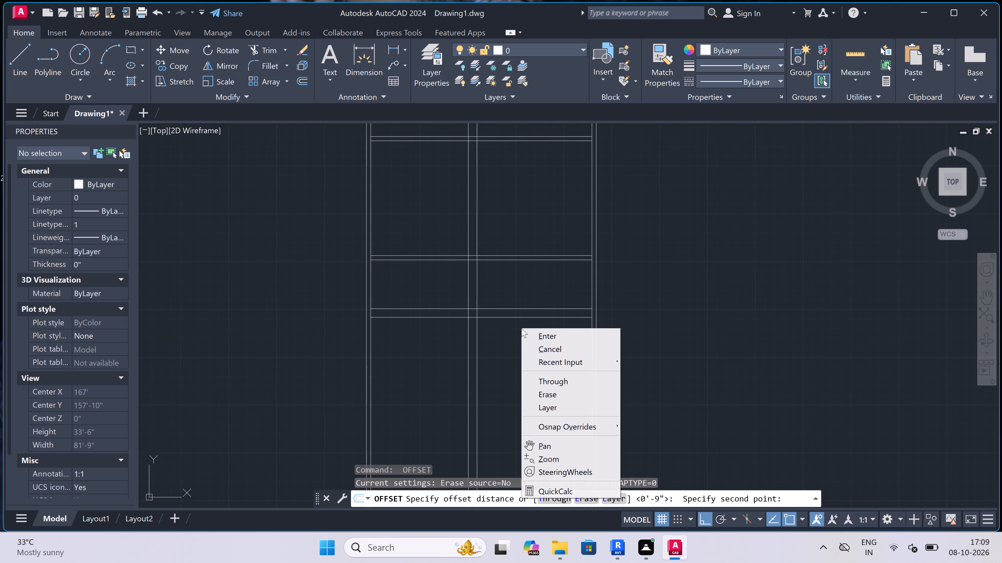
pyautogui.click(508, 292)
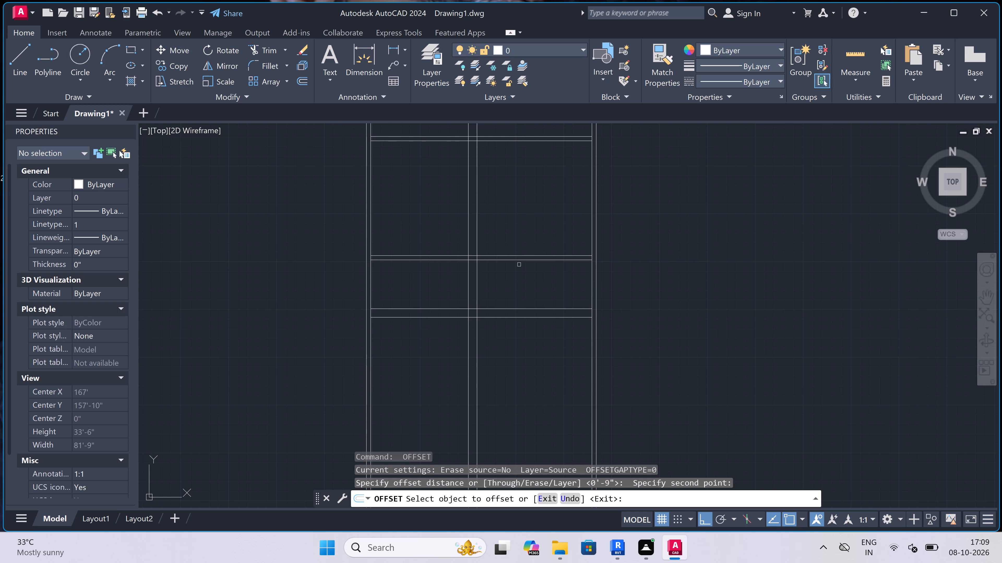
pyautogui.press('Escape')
# Offset the fifth cross wall's lower face 12' downward to set the depth of the room below it.
pyautogui.press('space')
pyautogui.click(519, 264)
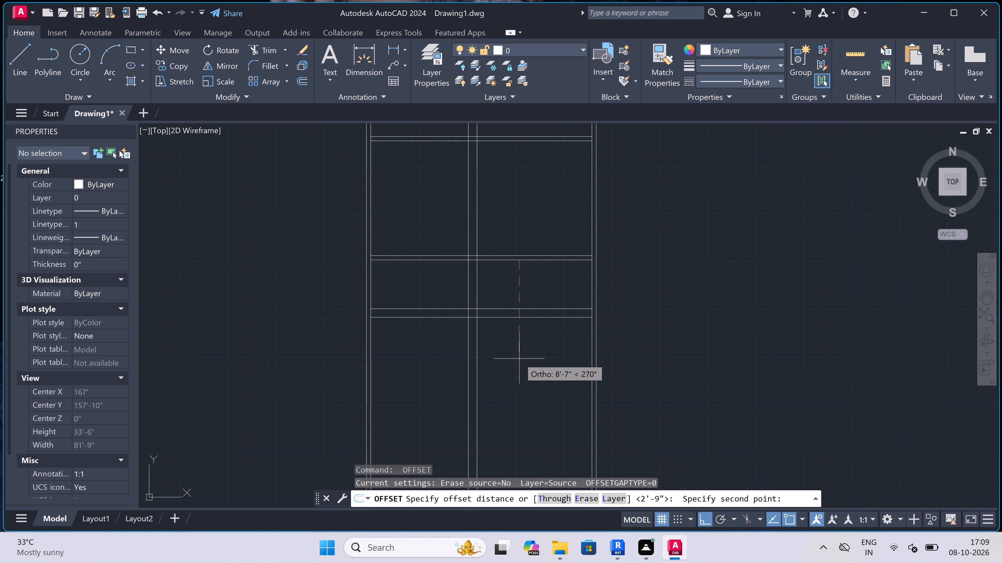
pyautogui.write("12'")
pyautogui.press('space')
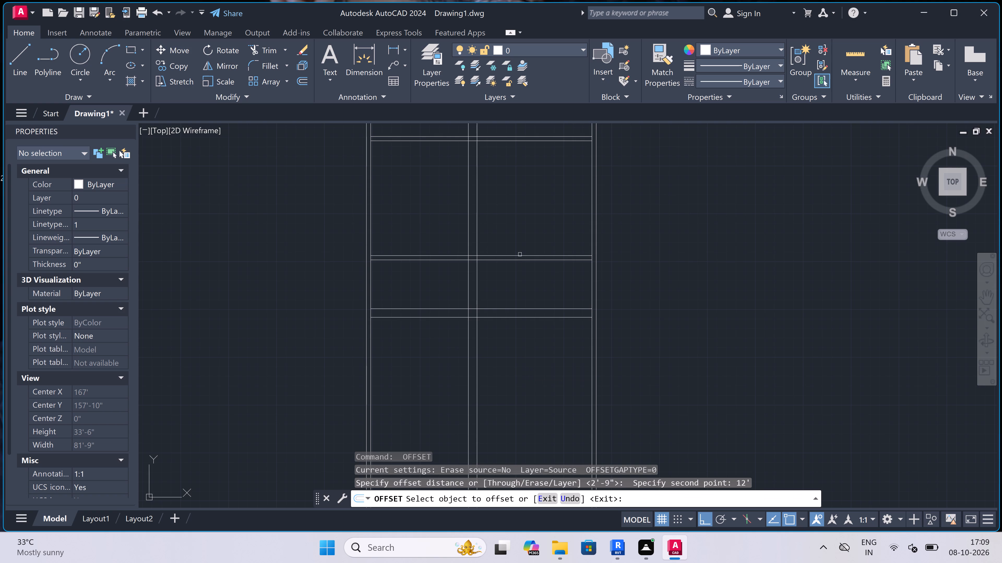
pyautogui.moveTo(519, 261); pyautogui.dragTo(521, 267)
pyautogui.click(528, 361)
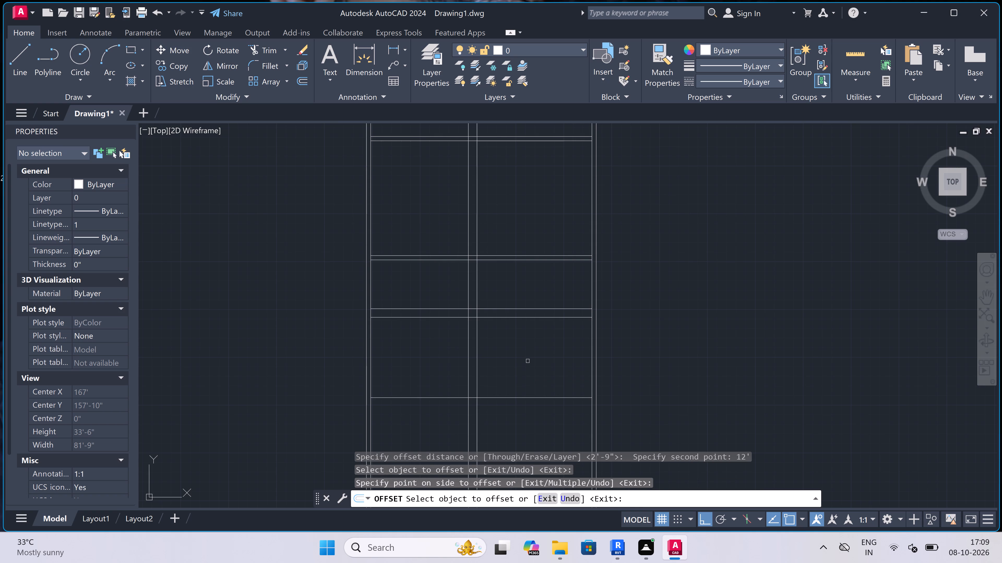
pyautogui.press('Escape')
# Offset the lowest horizontal line 9" downward to form the seventh cross wall's thickness.
pyautogui.press('space')
pyautogui.click(519, 395)
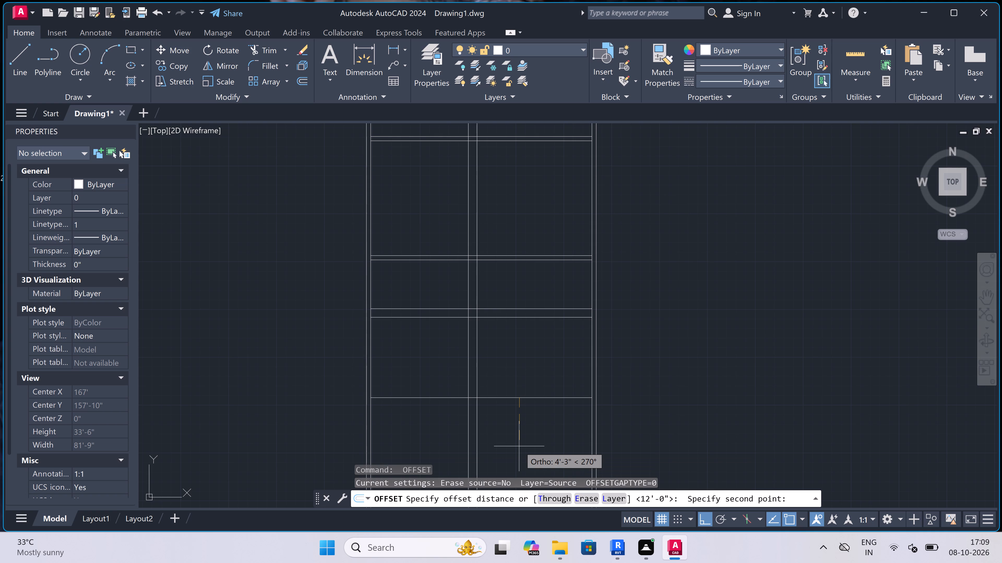
pyautogui.write('9"')
pyautogui.press('space')
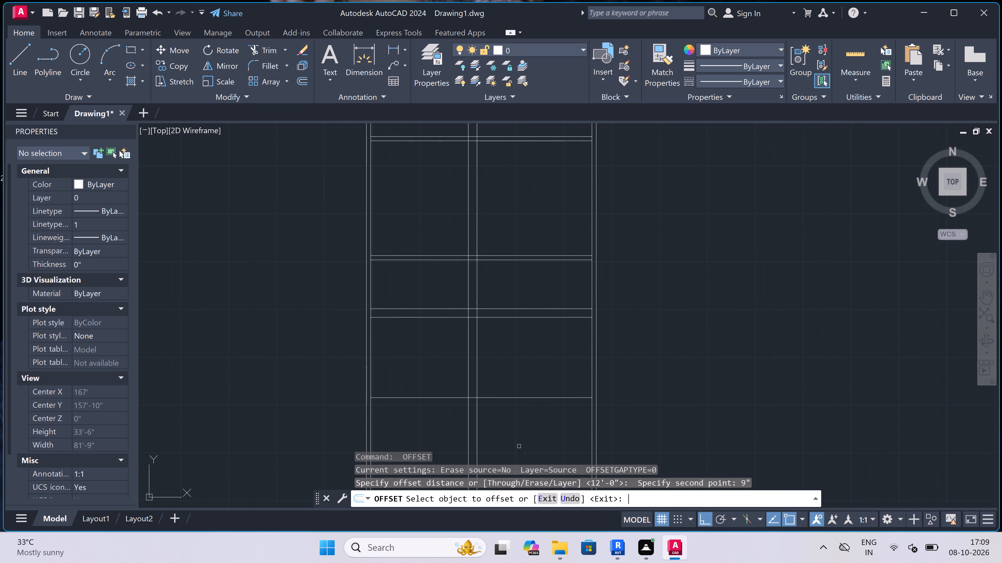
pyautogui.click(504, 400)
pyautogui.click(504, 411)
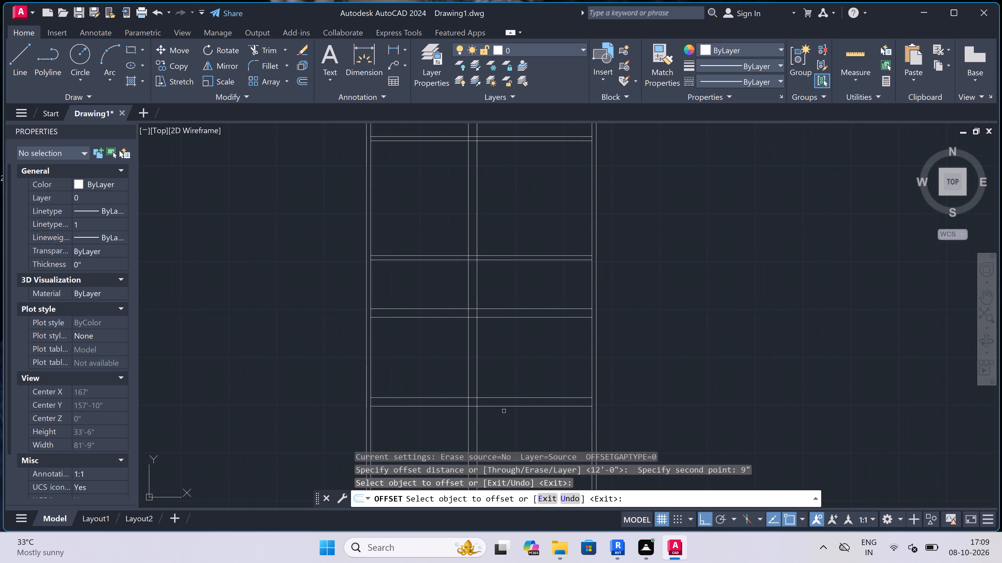
pyautogui.press('Escape')
# Trim away both lines of the lowest 9" cross wall on the left side of the central vertical wall.
pyautogui.write('tr')
pyautogui.press('space')
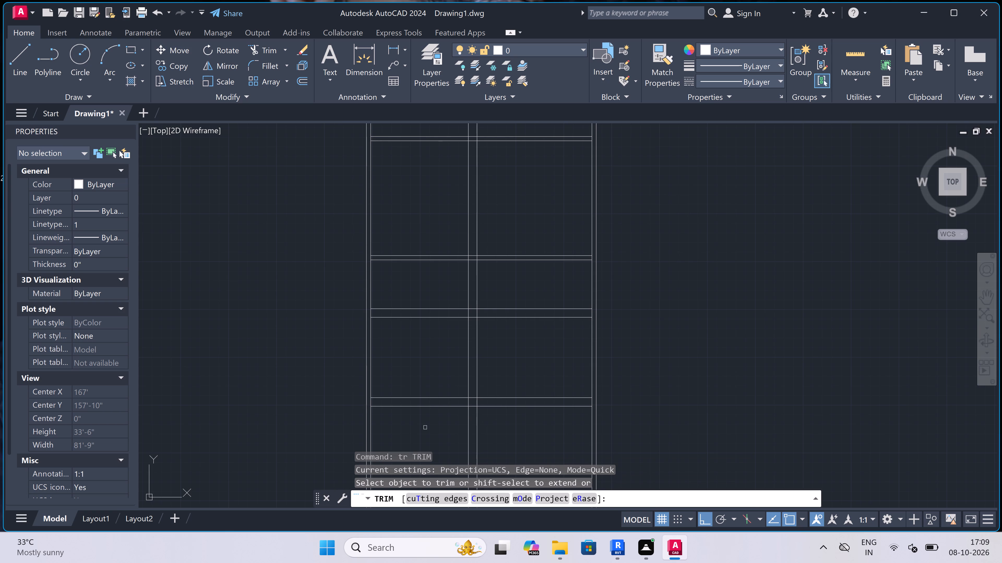
pyautogui.click(425, 427)
pyautogui.click(424, 377)
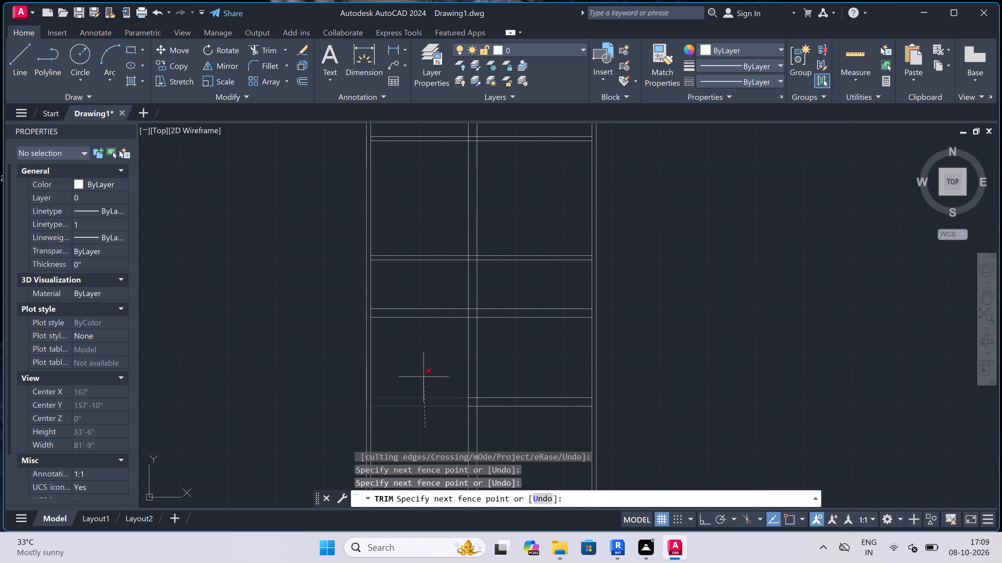
# Trim the upper 9" cross wall's lines inside the central wall and across the whole right side of it.
pyautogui.scroll(1, 472, 325)
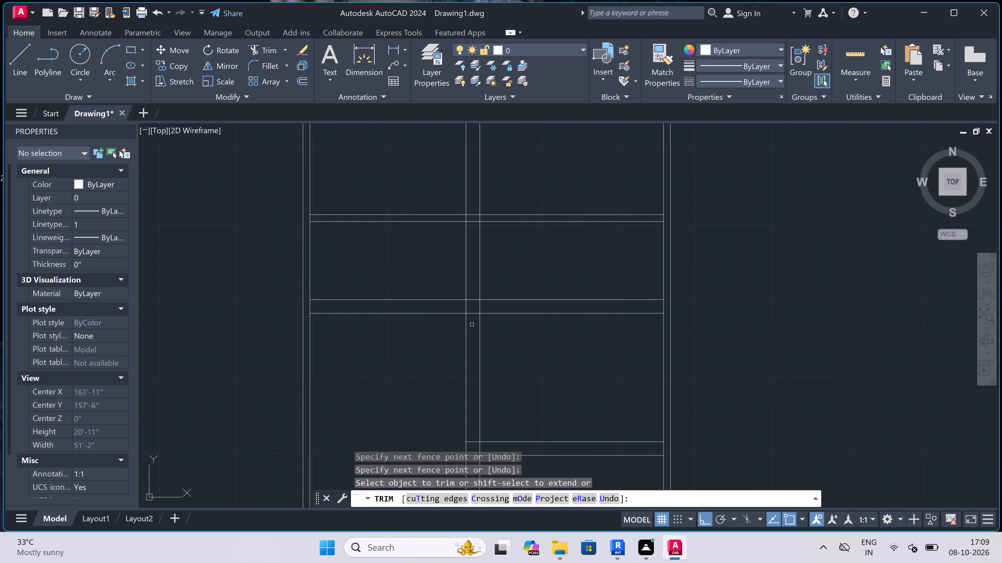
pyautogui.click(472, 325)
pyautogui.click(473, 268)
pyautogui.click(502, 290)
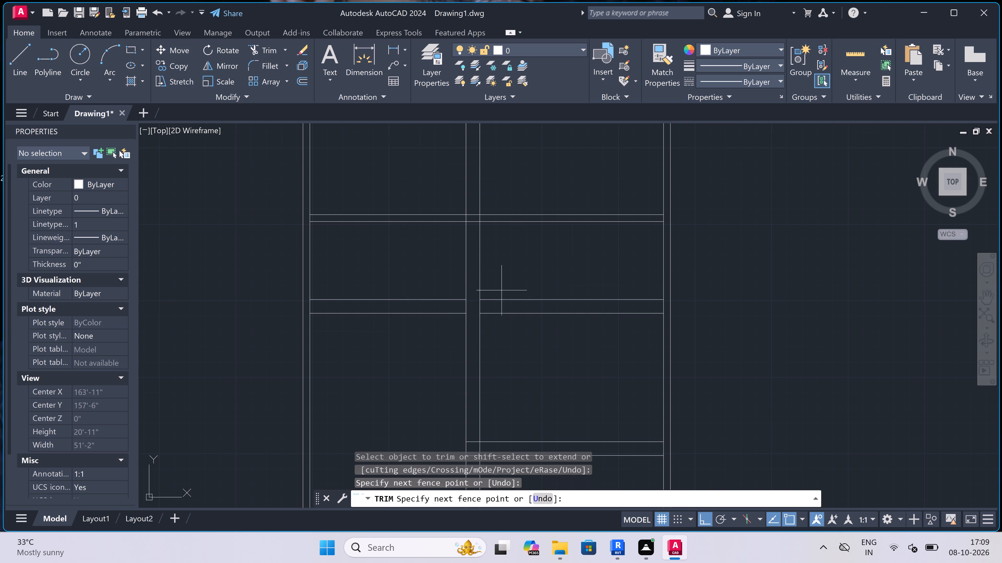
pyautogui.click(512, 331)
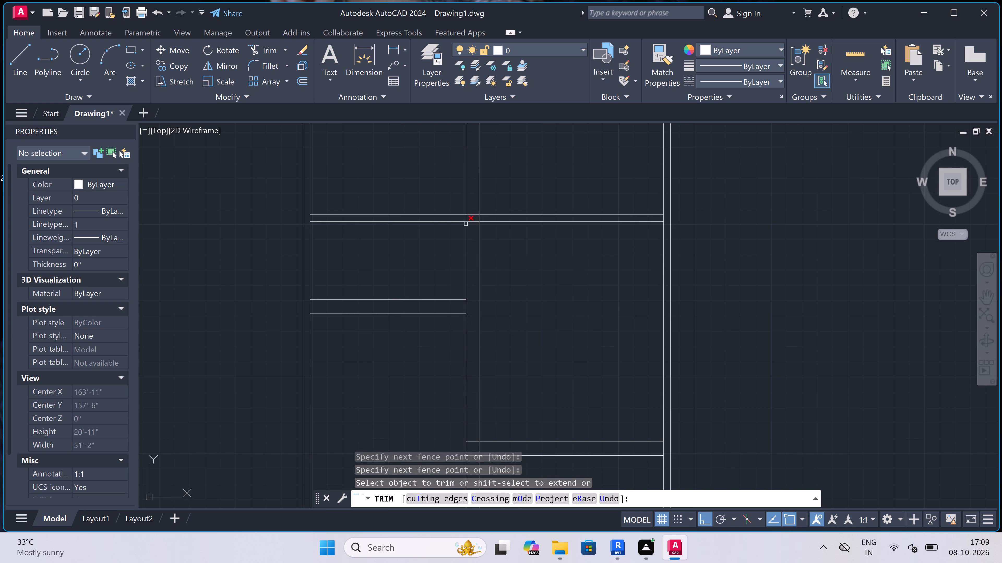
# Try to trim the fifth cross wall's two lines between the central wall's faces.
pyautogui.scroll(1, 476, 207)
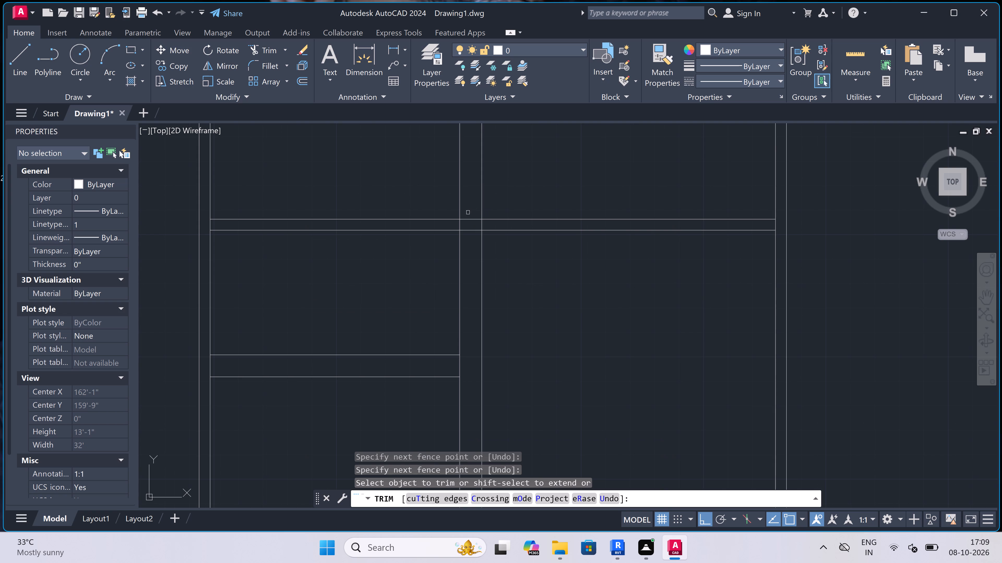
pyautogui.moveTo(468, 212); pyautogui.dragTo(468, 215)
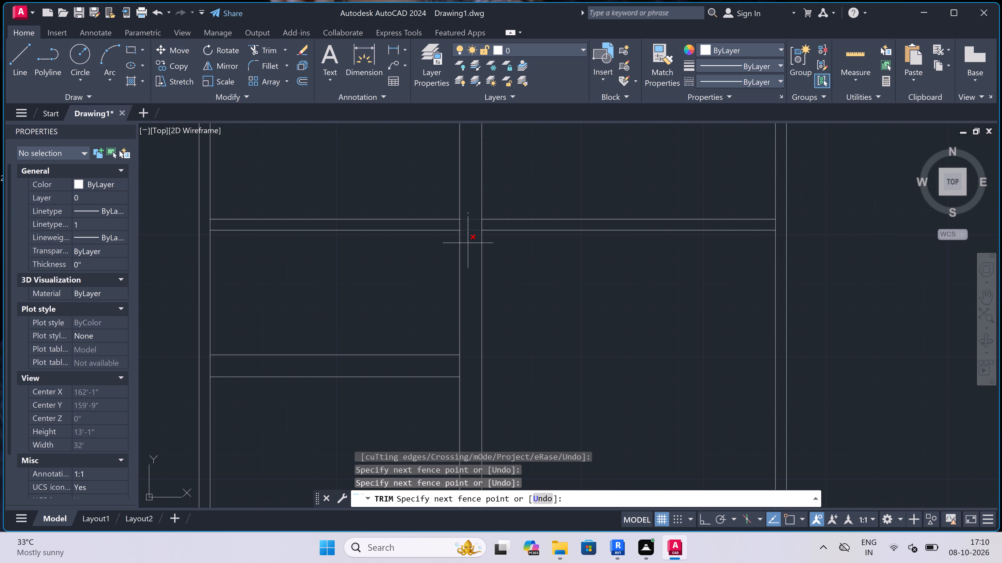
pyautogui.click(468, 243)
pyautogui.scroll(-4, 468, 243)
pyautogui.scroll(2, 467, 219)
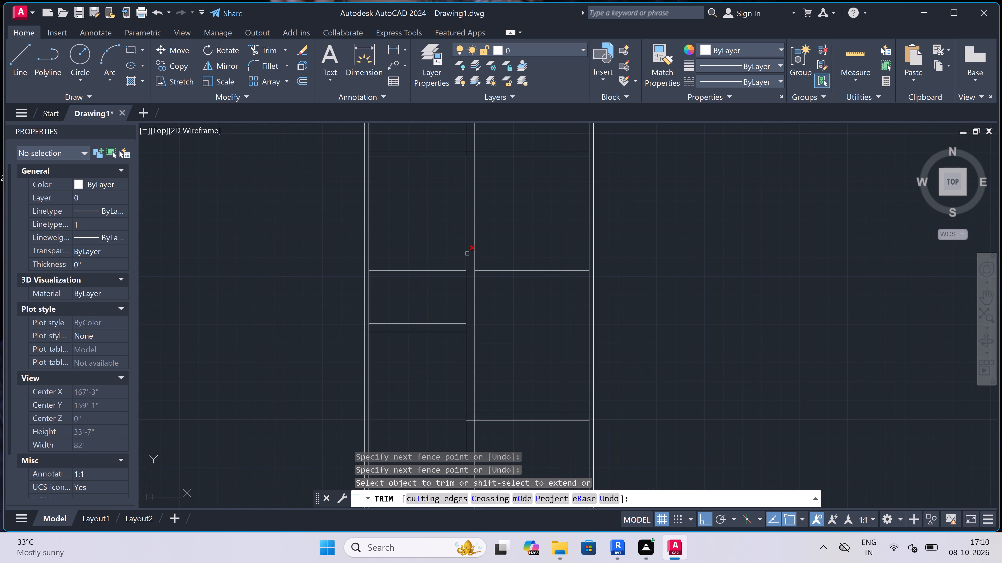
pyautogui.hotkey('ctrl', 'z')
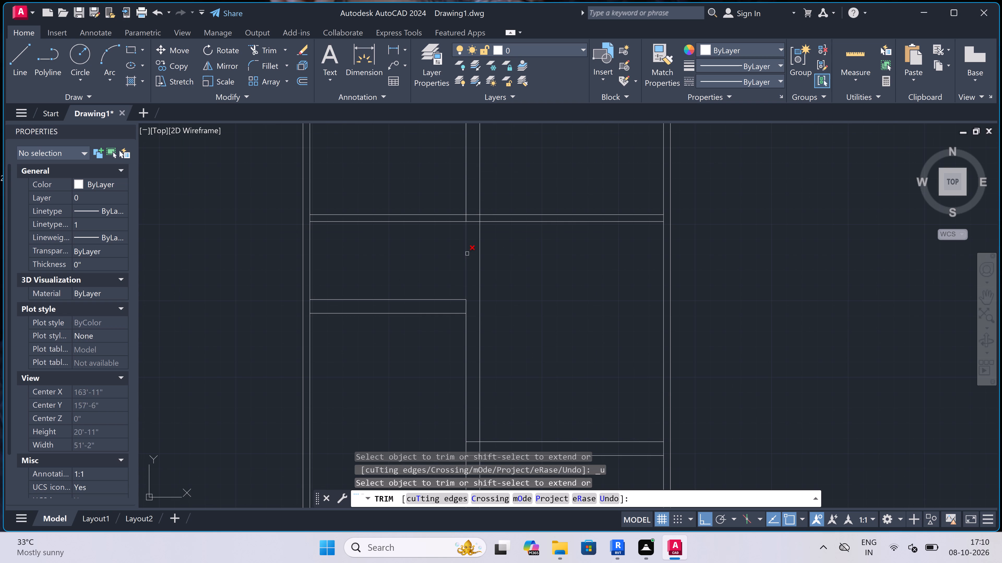
# Trim away both central wall lines between the fourth and fifth cross walls.
pyautogui.scroll(-2, 467, 254)
pyautogui.scroll(1, 470, 232)
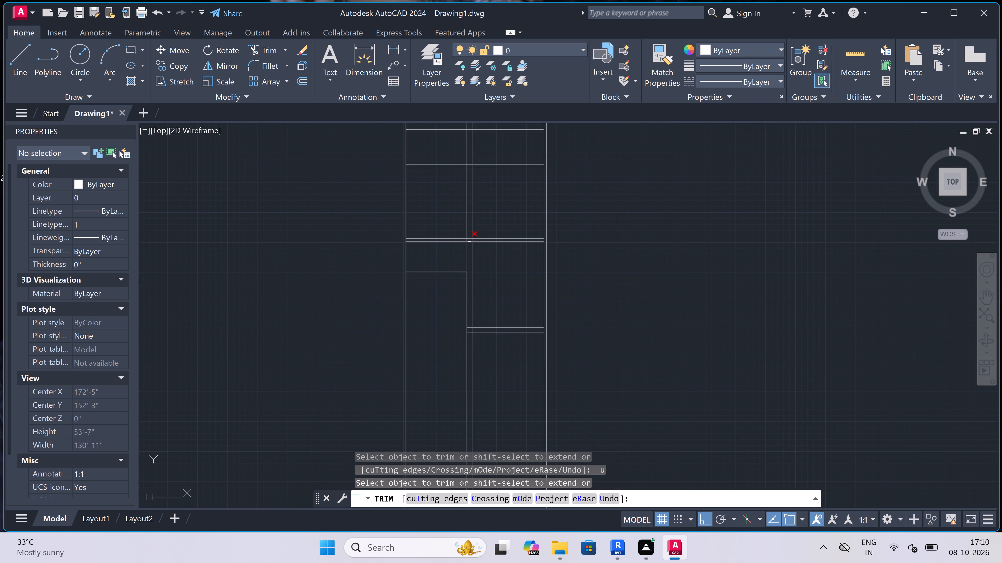
pyautogui.moveTo(503, 201); pyautogui.dragTo(505, 205)
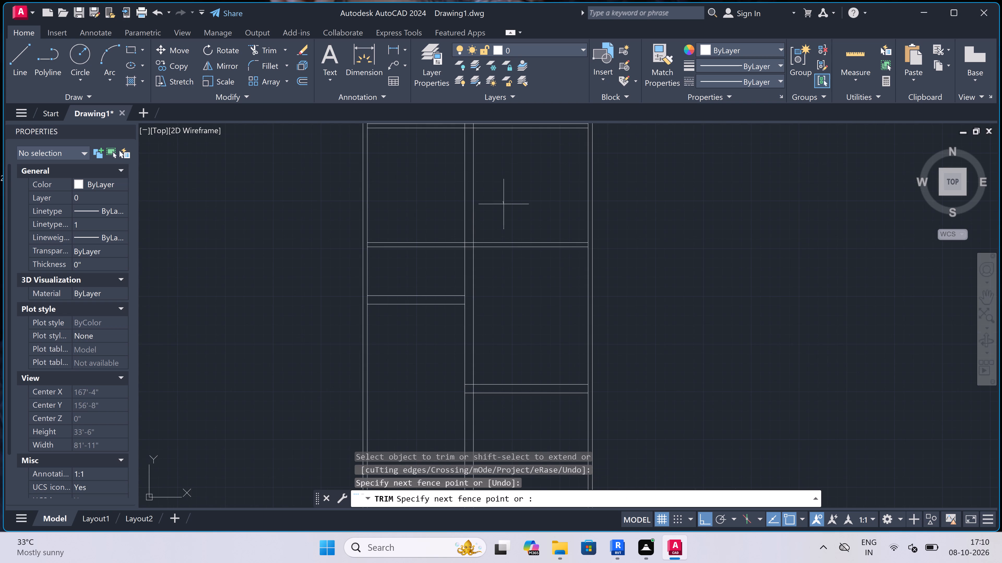
pyautogui.click(456, 212)
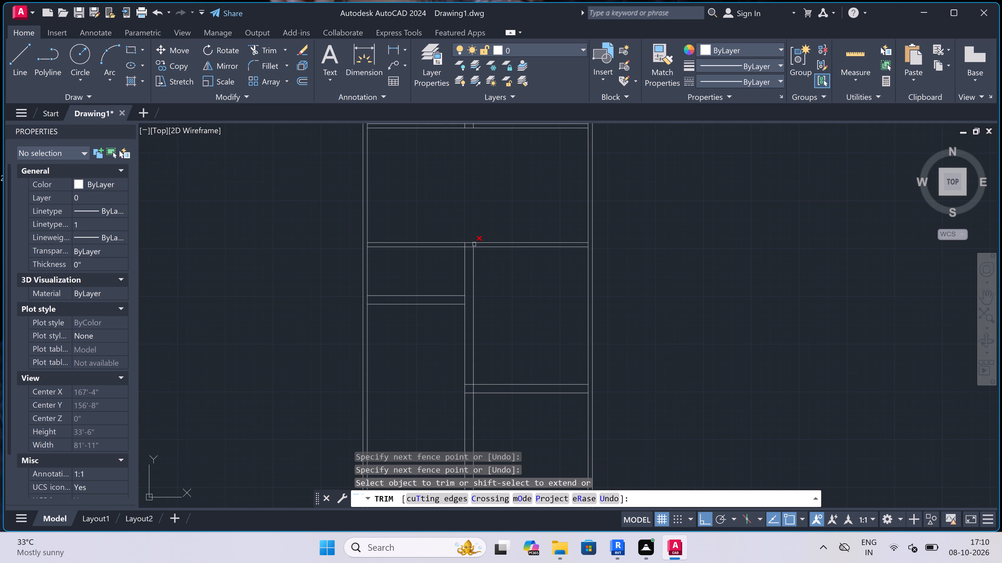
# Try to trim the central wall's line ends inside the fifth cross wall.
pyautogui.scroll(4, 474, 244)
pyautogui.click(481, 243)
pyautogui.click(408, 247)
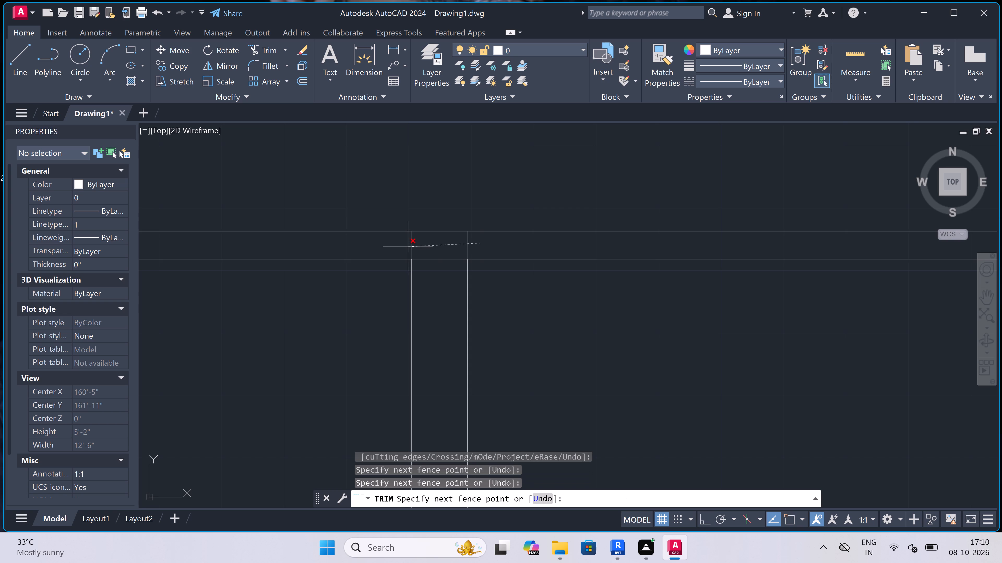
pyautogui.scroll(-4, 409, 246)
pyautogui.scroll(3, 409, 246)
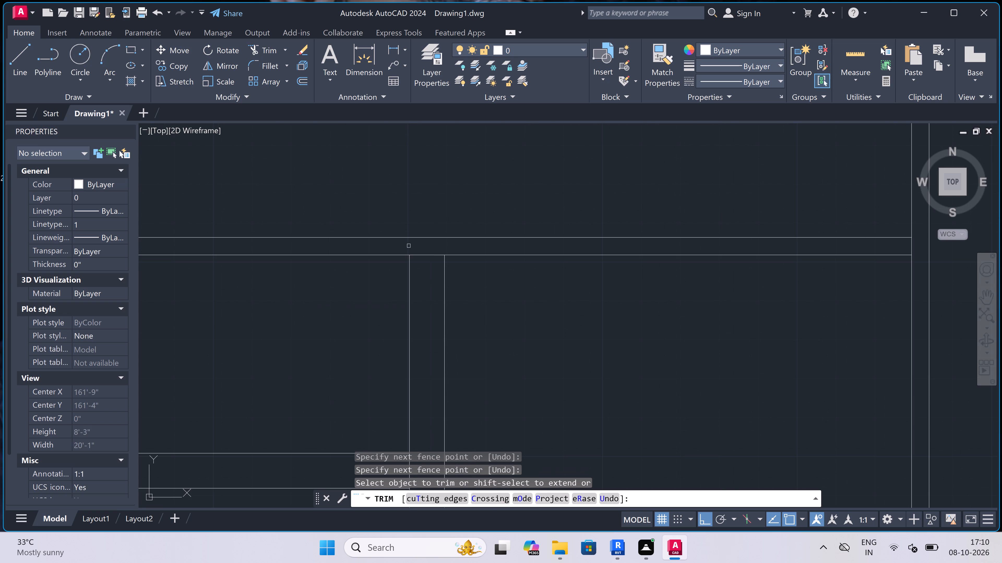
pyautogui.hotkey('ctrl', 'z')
# Trim away both lines of the fifth cross wall on the left side of the central wall.
pyautogui.click(410, 247)
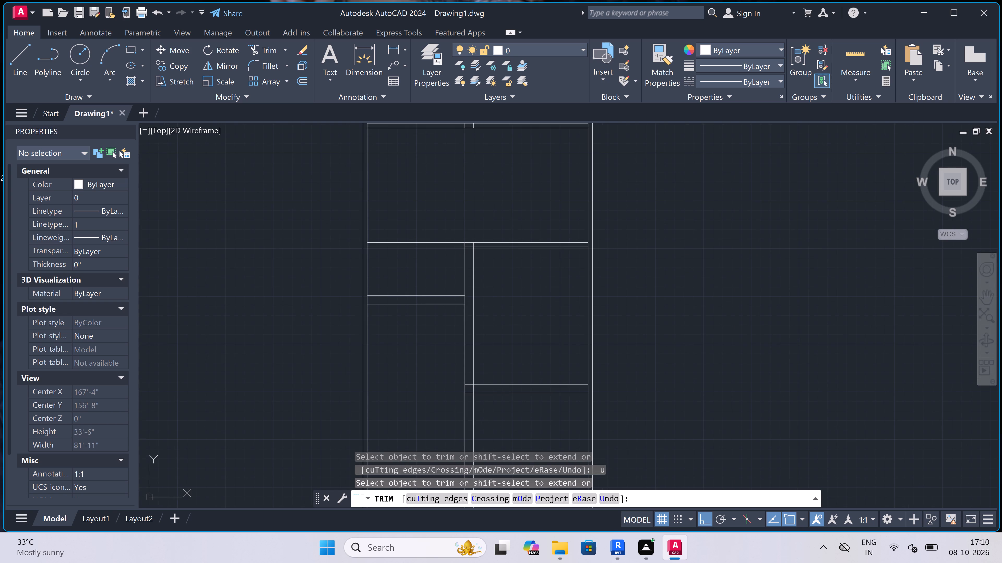
pyautogui.click(410, 243)
# Trim the overlapping stubs where the central wall meets the fifth cross wall to form a clean corner.
pyautogui.scroll(3, 471, 243)
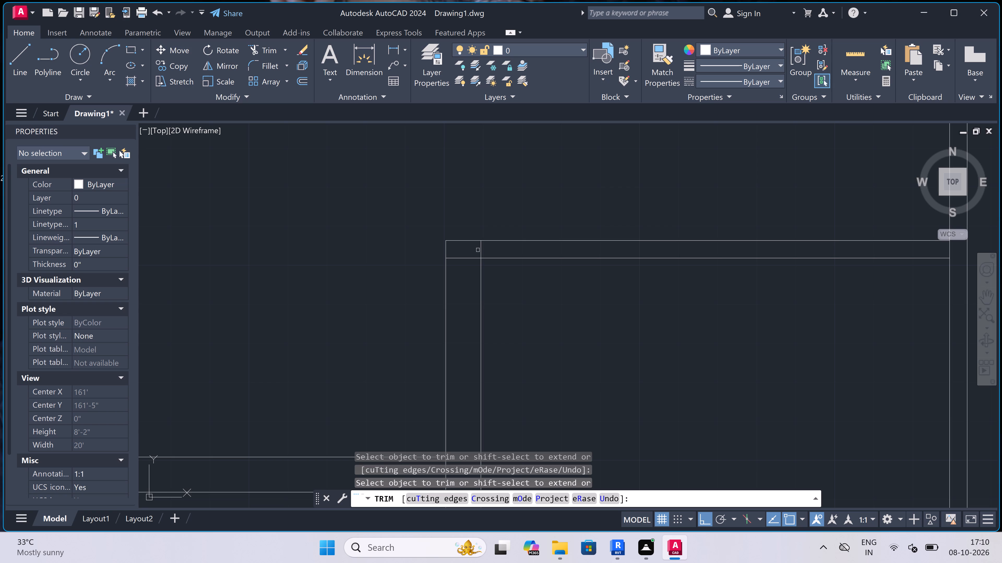
pyautogui.click(480, 250)
pyautogui.click(471, 257)
pyautogui.scroll(-2, 453, 257)
# Trim the right outer wall's inner line between the fifth cross wall's two faces to open the junction.
pyautogui.scroll(-2, 454, 257)
pyautogui.scroll(2, 528, 255)
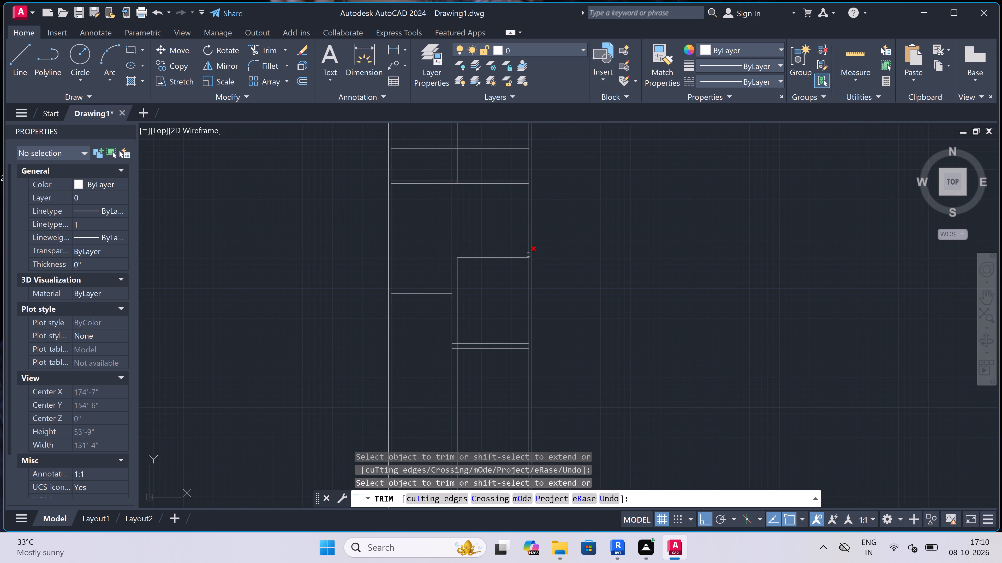
pyautogui.scroll(2, 528, 255)
pyautogui.click(530, 261)
pyautogui.scroll(-5, 498, 250)
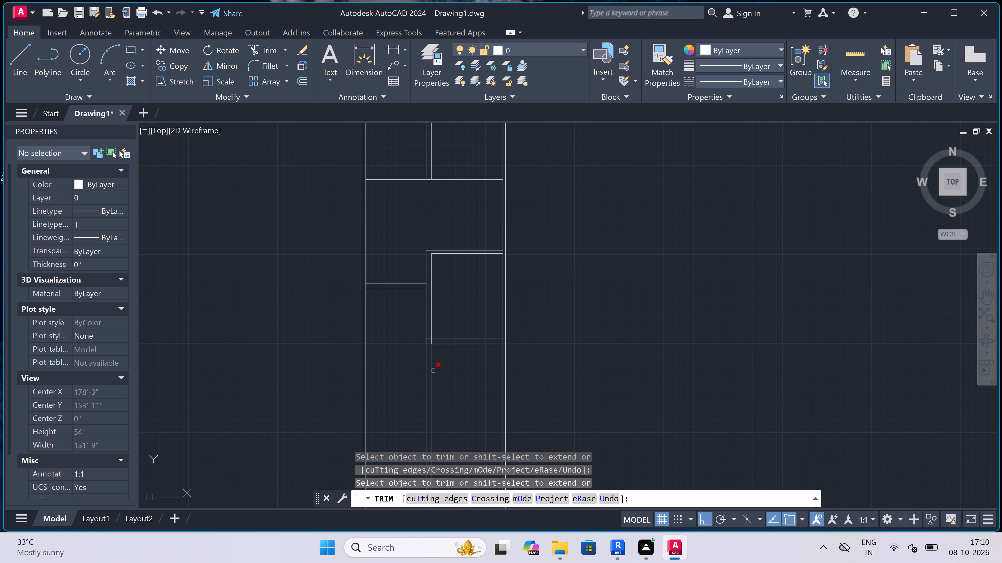
# Trim away both central wall lines below the lowest 9" cross wall.
pyautogui.click(433, 371)
pyautogui.click(423, 369)
pyautogui.click(432, 366)
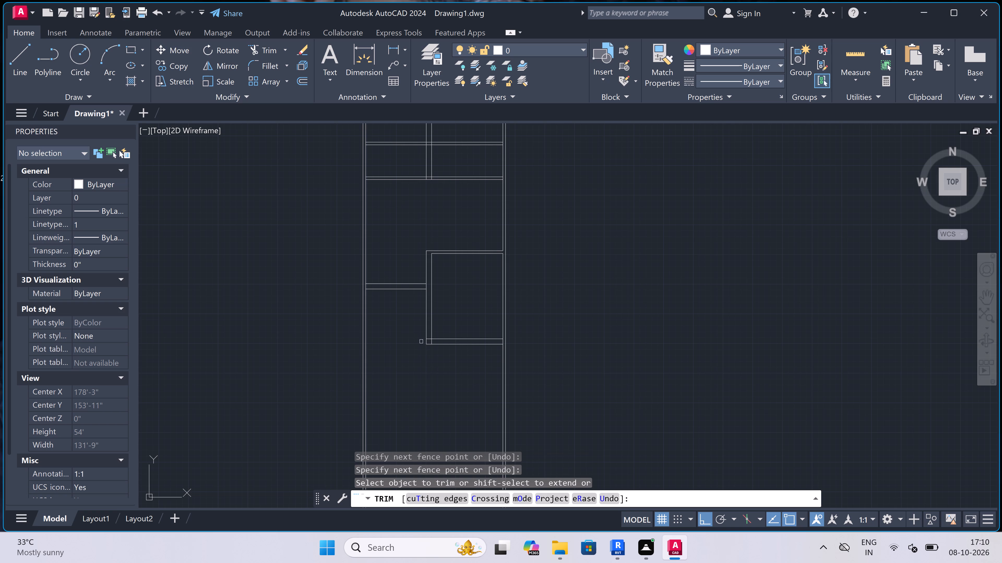
# Trim the overlapping stubs where the central wall meets the lowest cross wall to form a clean corner.
pyautogui.scroll(4, 431, 343)
pyautogui.click(433, 337)
pyautogui.click(446, 337)
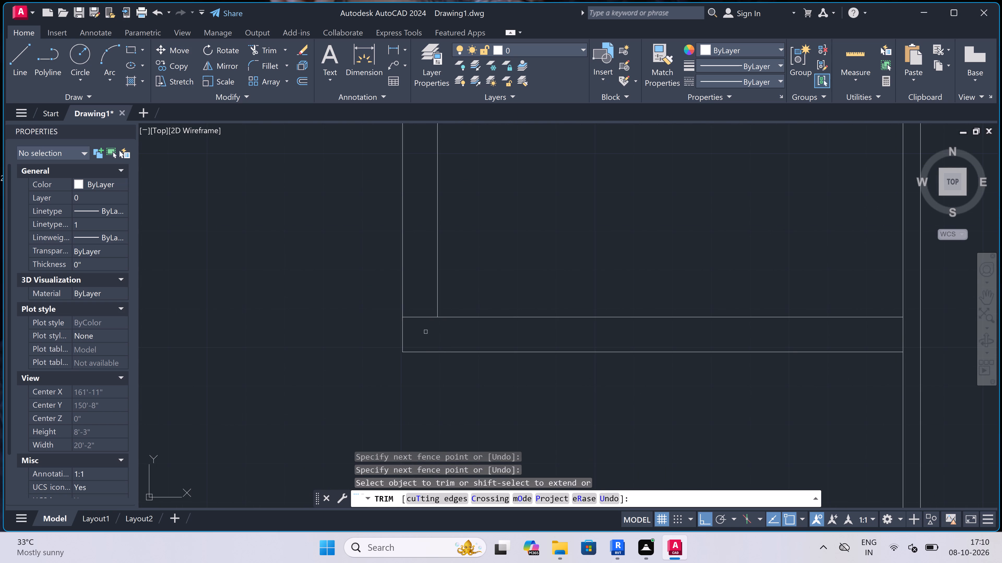
pyautogui.click(426, 332)
pyautogui.click(421, 295)
pyautogui.scroll(-3, 421, 295)
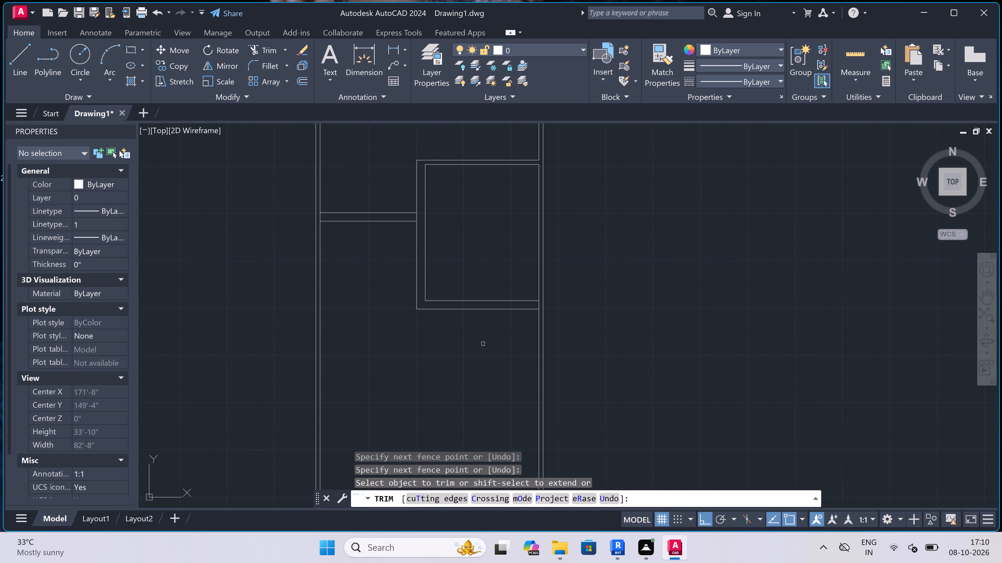
pyautogui.press('Escape')
# Extend the lowest cross wall's lower line to the outer face of the right outer wall.
pyautogui.write('ex')
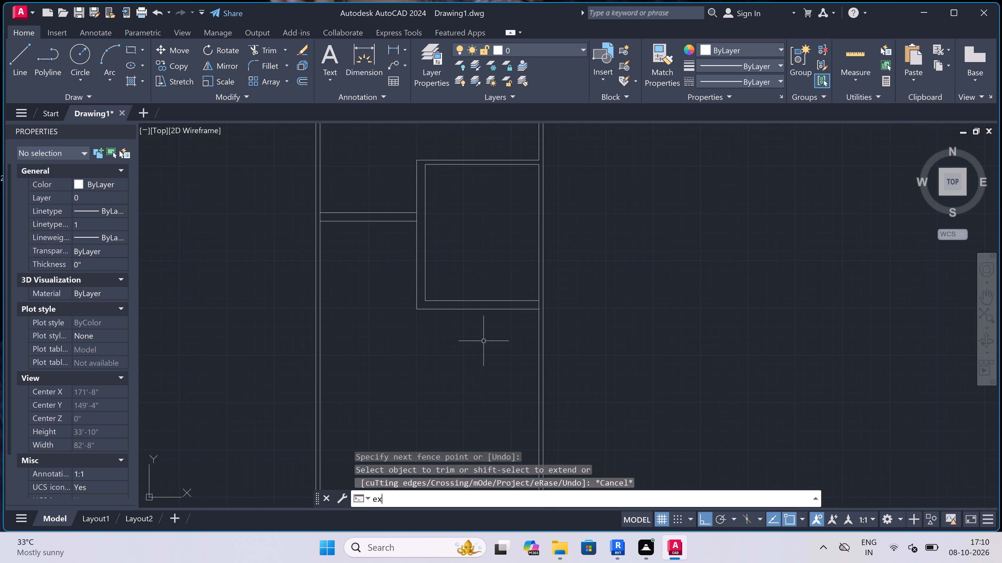
pyautogui.press('space')
pyautogui.click(513, 309)
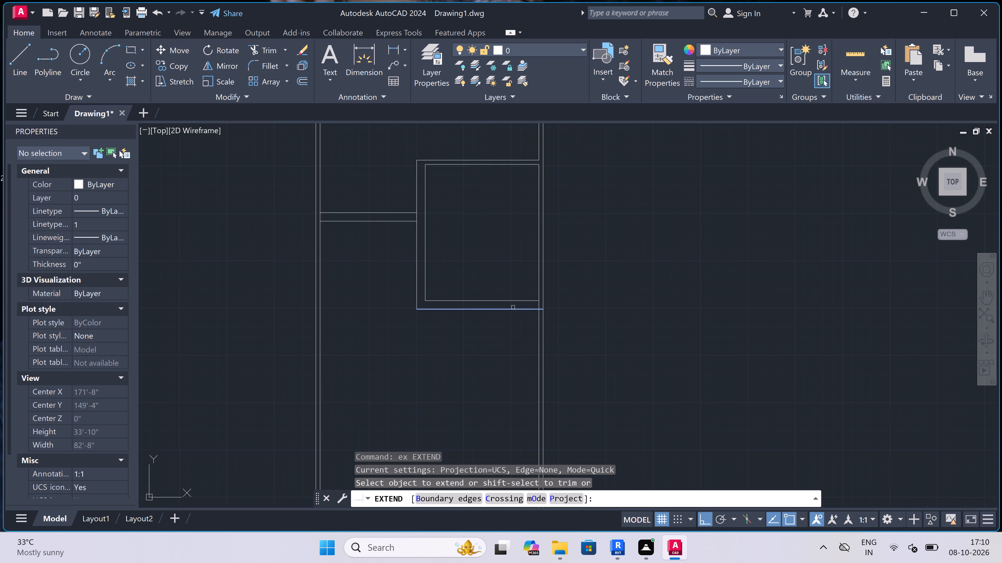
# Trim both right outer wall lines below the lowest cross wall and remove the leftover stub inside that corner.
pyautogui.press('Escape')
pyautogui.write('tr')
pyautogui.press('space')
pyautogui.click(512, 345)
pyautogui.click(582, 330)
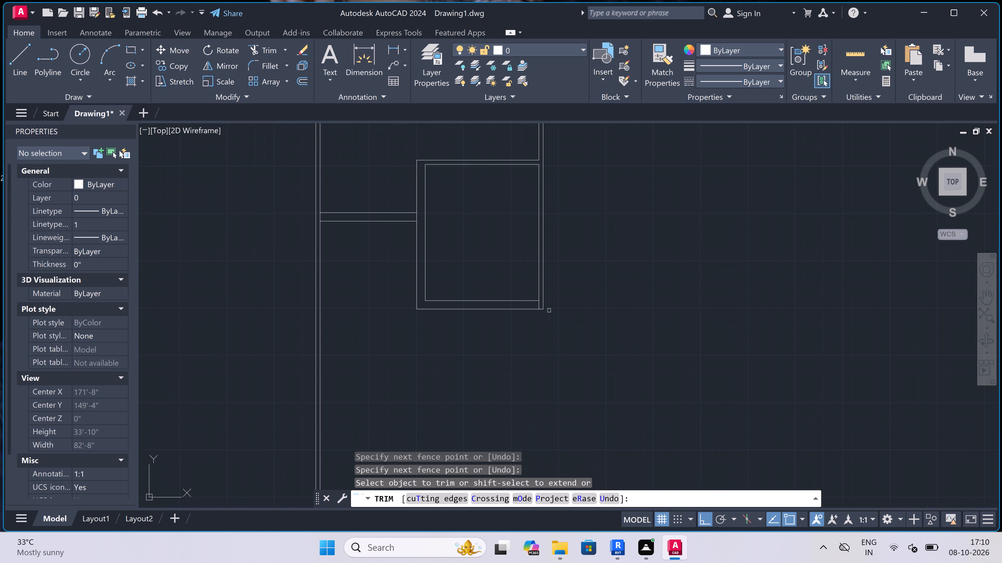
pyautogui.scroll(3, 533, 305)
pyautogui.doubleClick(557, 299)
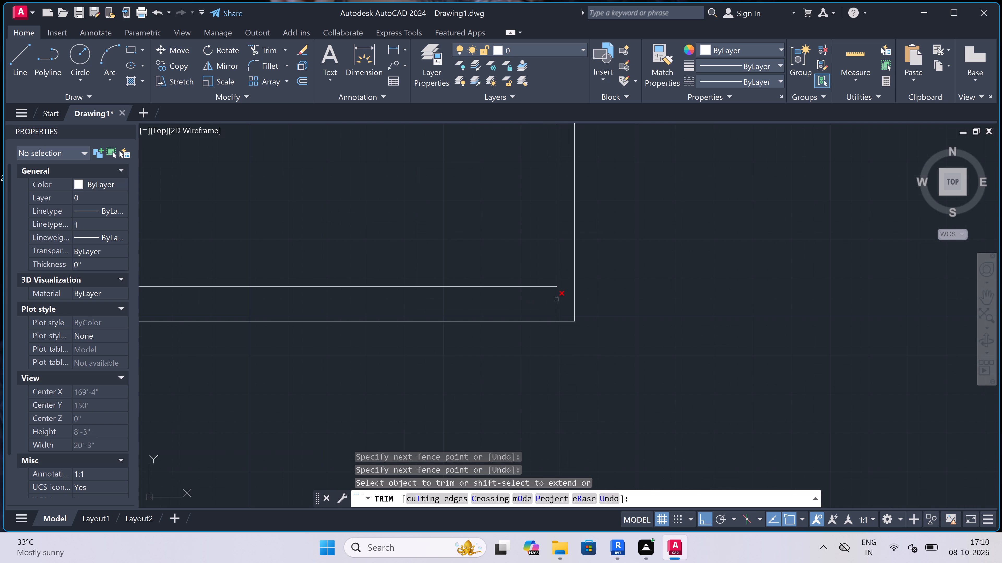
pyautogui.scroll(-6, 510, 317)
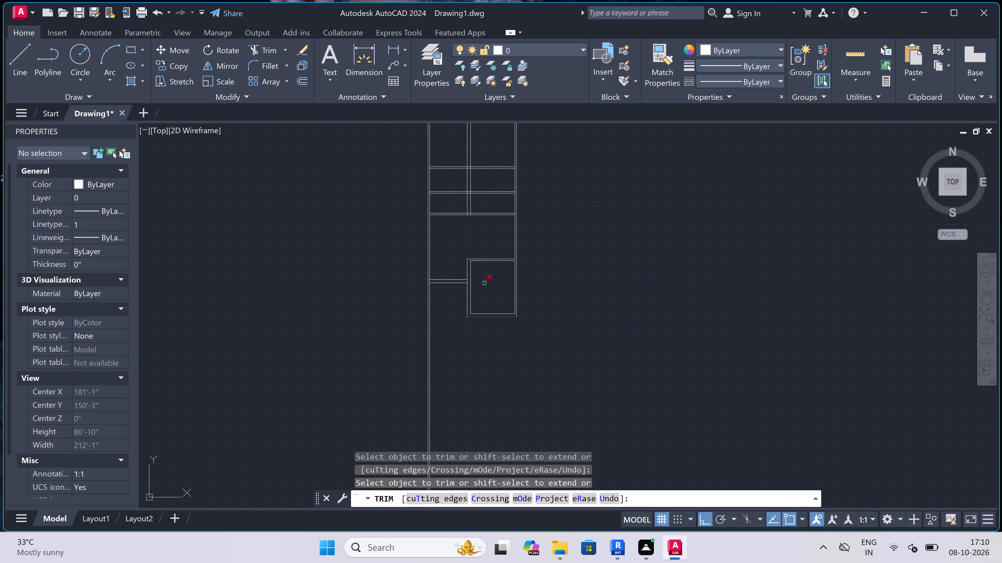
pyautogui.press('Escape')
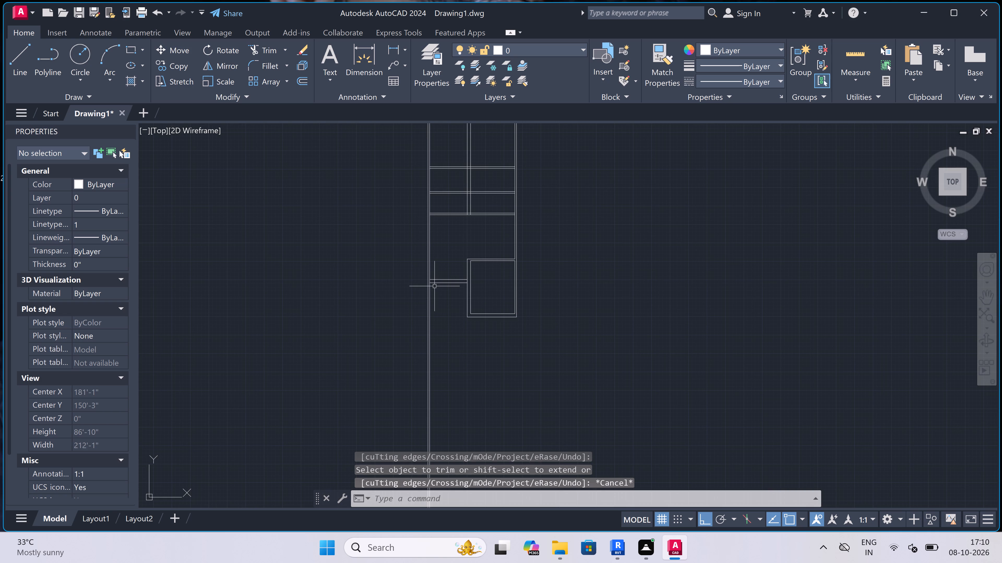
# Extend the lower line of the short left cross wall to the outer face of the left outer wall.
pyautogui.scroll(2, 434, 286)
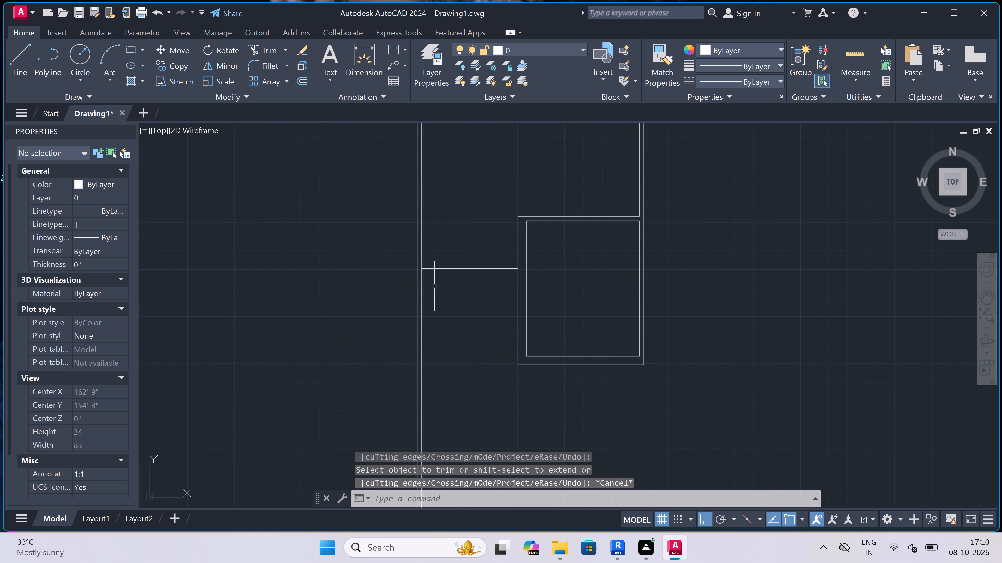
pyautogui.write('ex')
pyautogui.press('space')
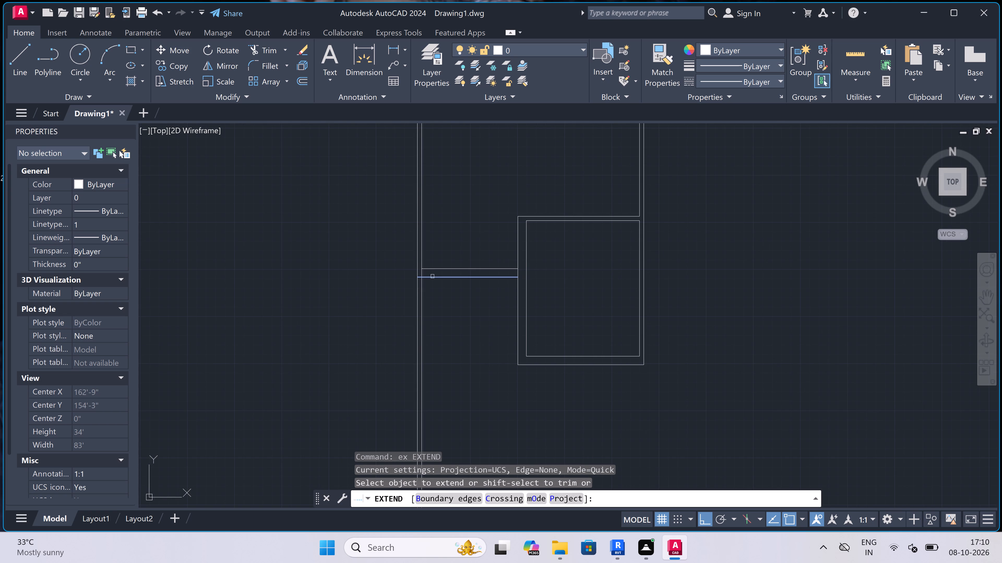
pyautogui.click(432, 276)
pyautogui.press('Escape')
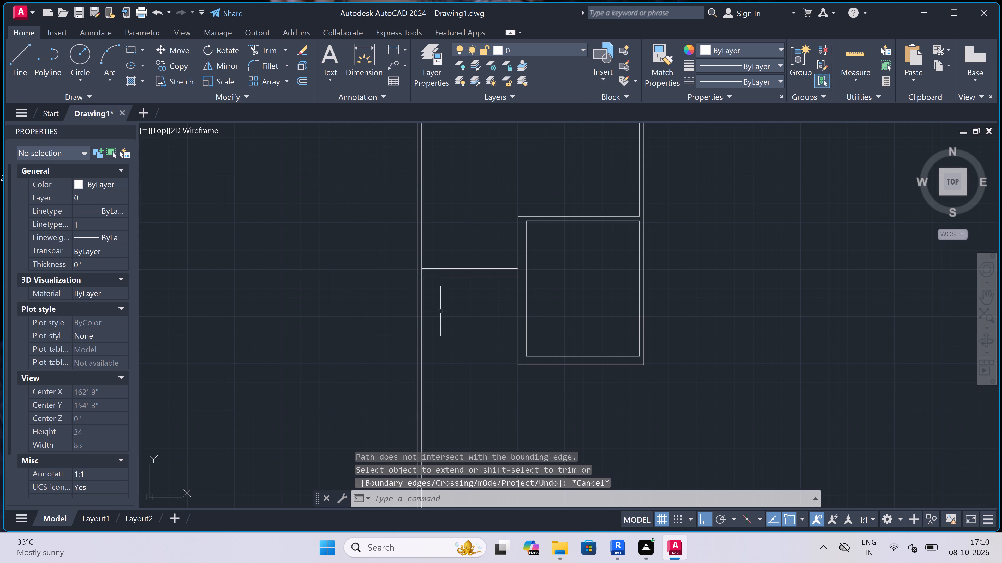
# Trim both left outer wall lines below the short cross wall and remove the leftover stub inside that corner.
pyautogui.press('t')
pyautogui.press('r')
pyautogui.press('space')
pyautogui.click(442, 325)
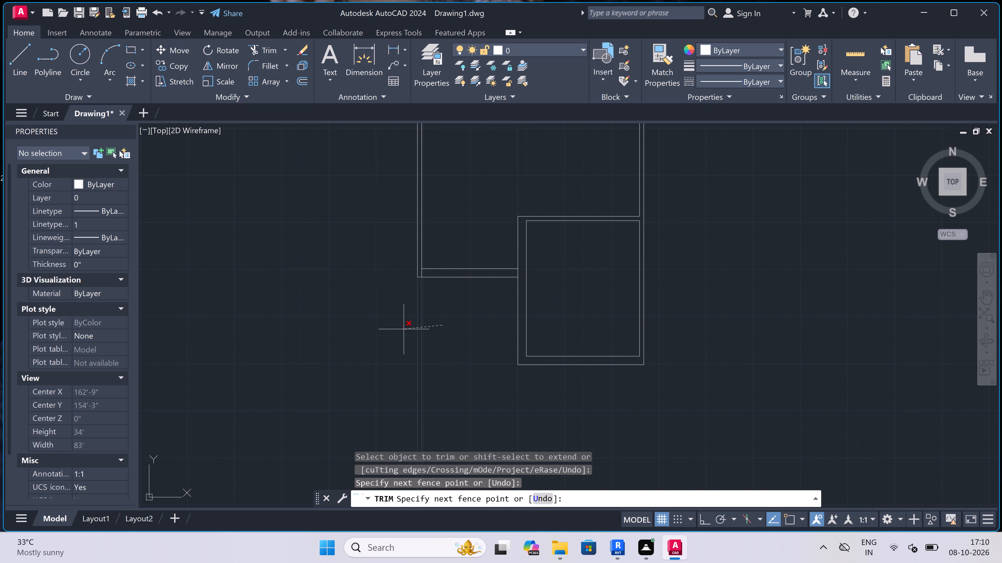
pyautogui.click(397, 330)
pyautogui.scroll(3, 423, 266)
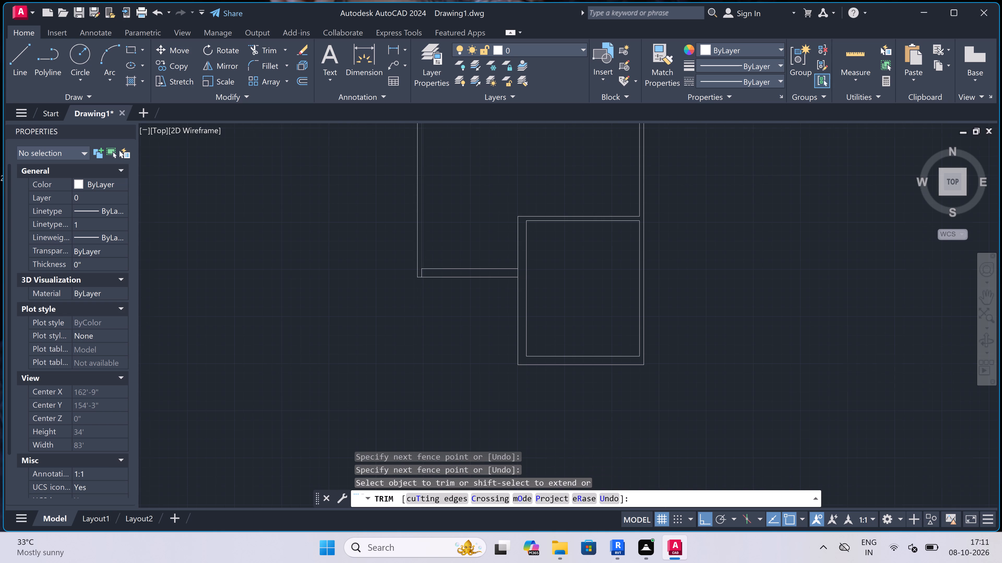
pyautogui.click(418, 296)
pyautogui.scroll(-4, 418, 296)
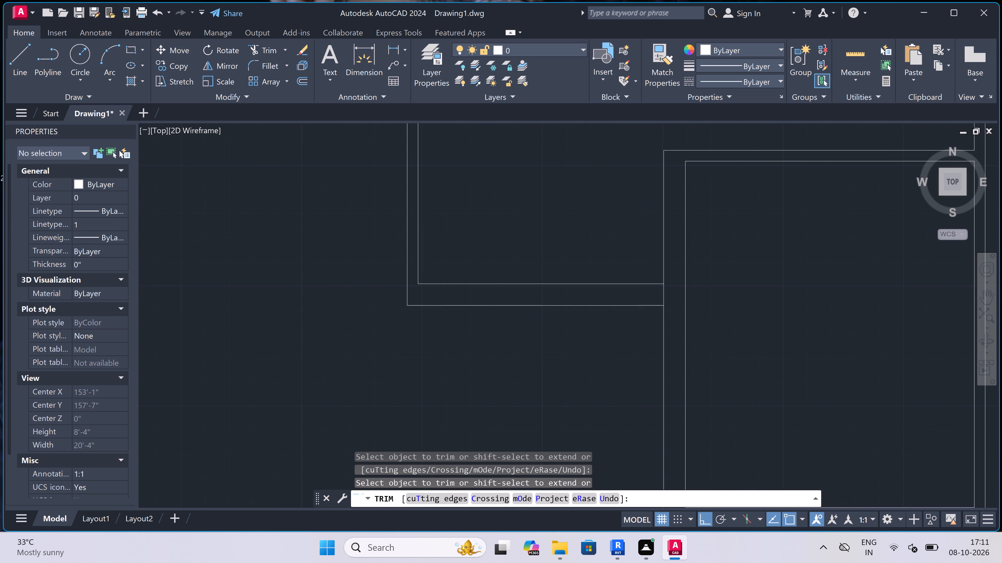
pyautogui.scroll(4, 478, 297)
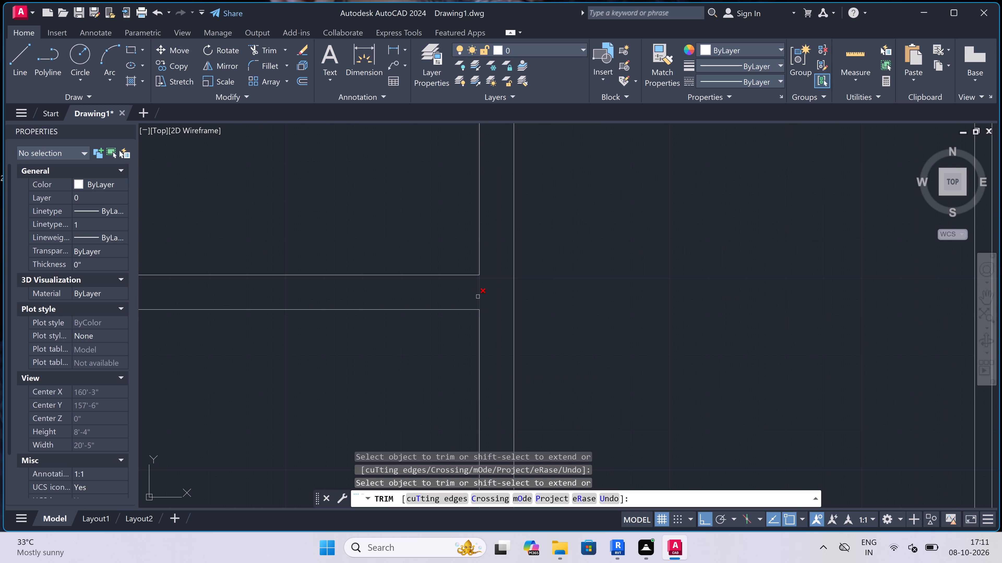
pyautogui.scroll(-3, 478, 297)
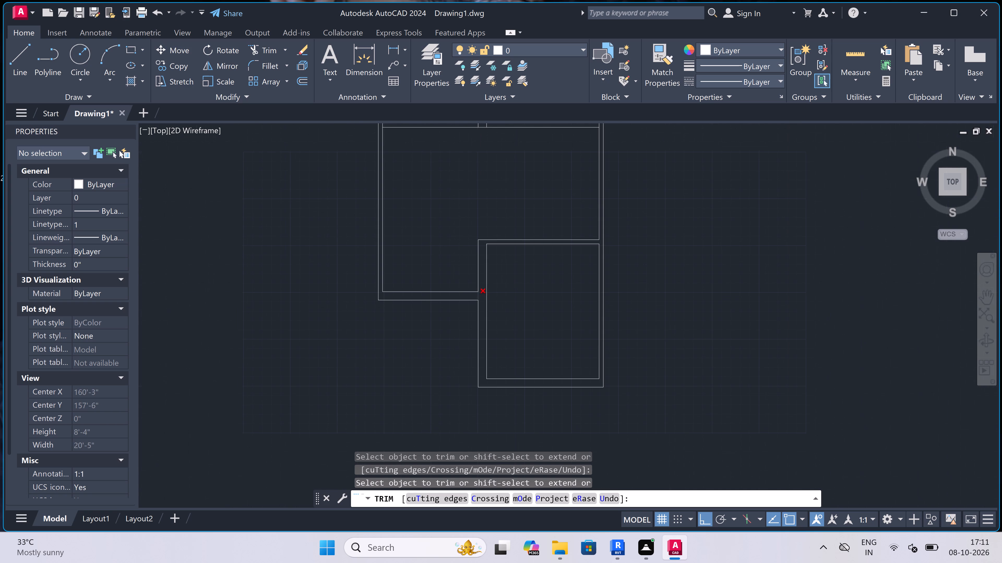
pyautogui.scroll(-2, 457, 268)
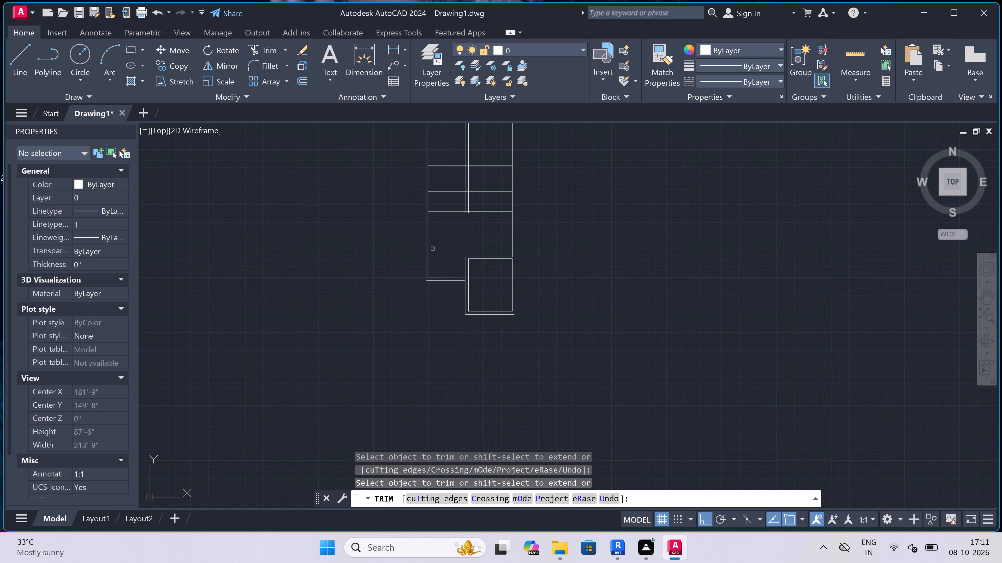
pyautogui.scroll(2, 433, 249)
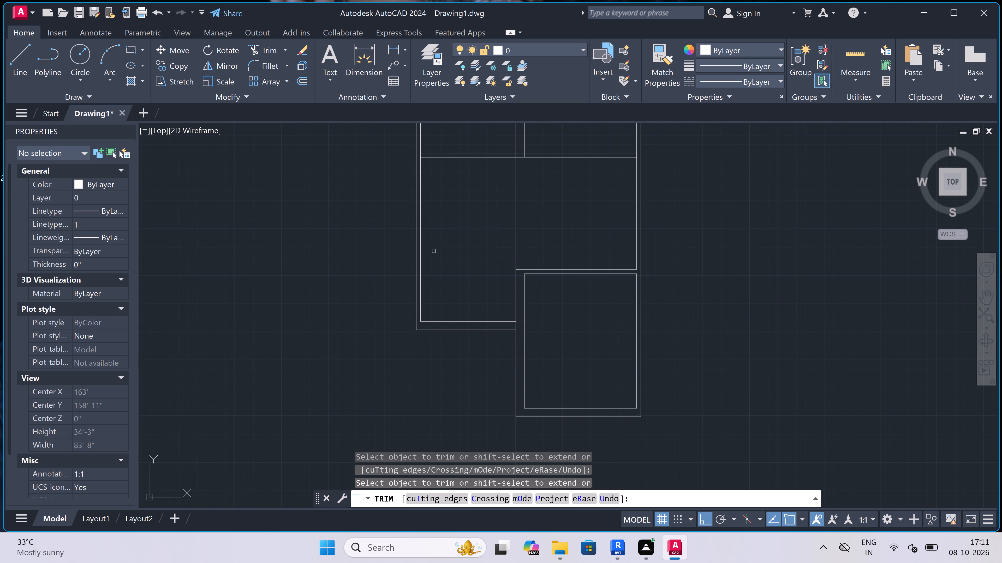
pyautogui.press('Escape')
# Draw a 9" thick stub wall about 5'-2" long from the left outer wall, aligned with the lower-right room's top outer line.
pyautogui.press('l')
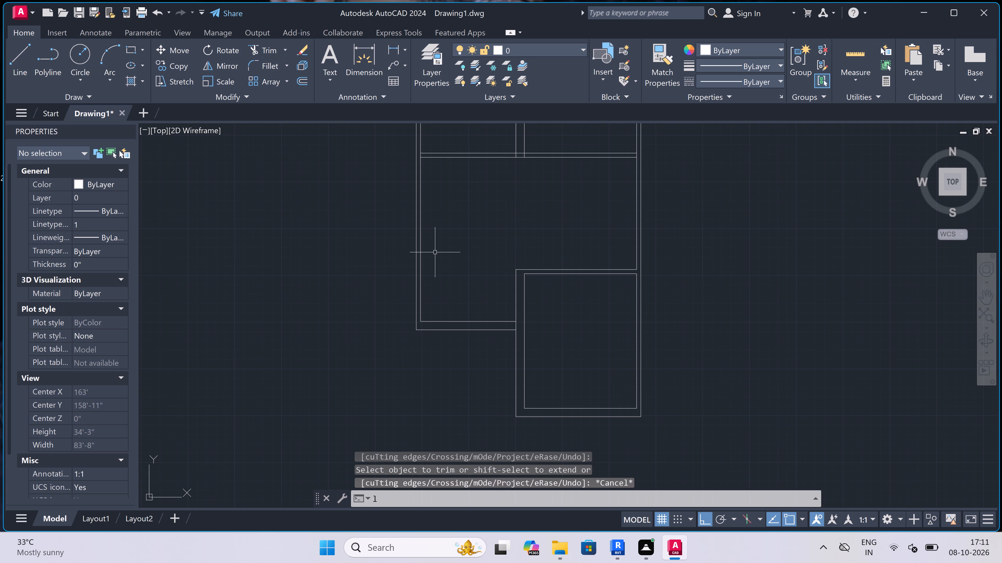
pyautogui.press('space')
pyautogui.click(514, 271)
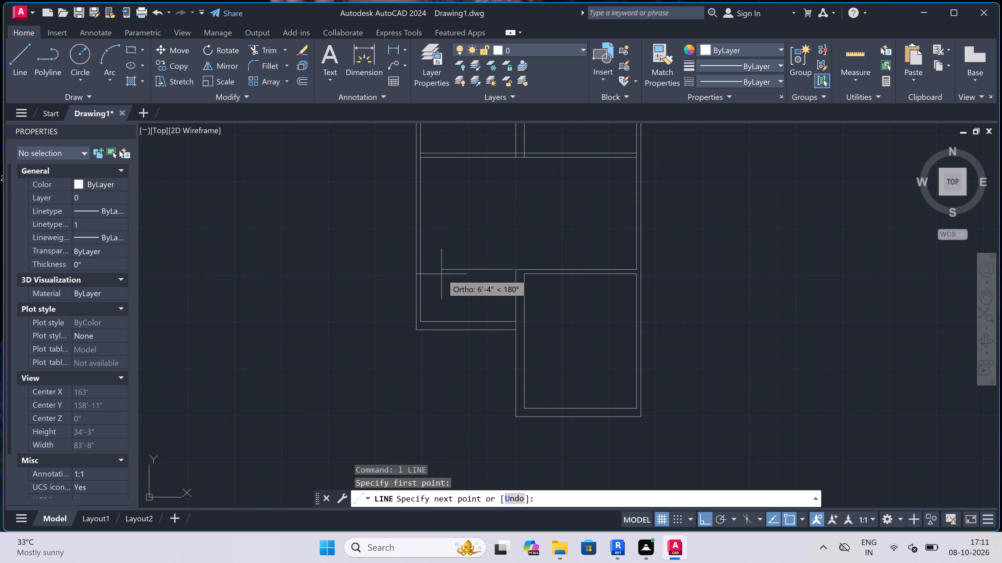
pyautogui.click(424, 271)
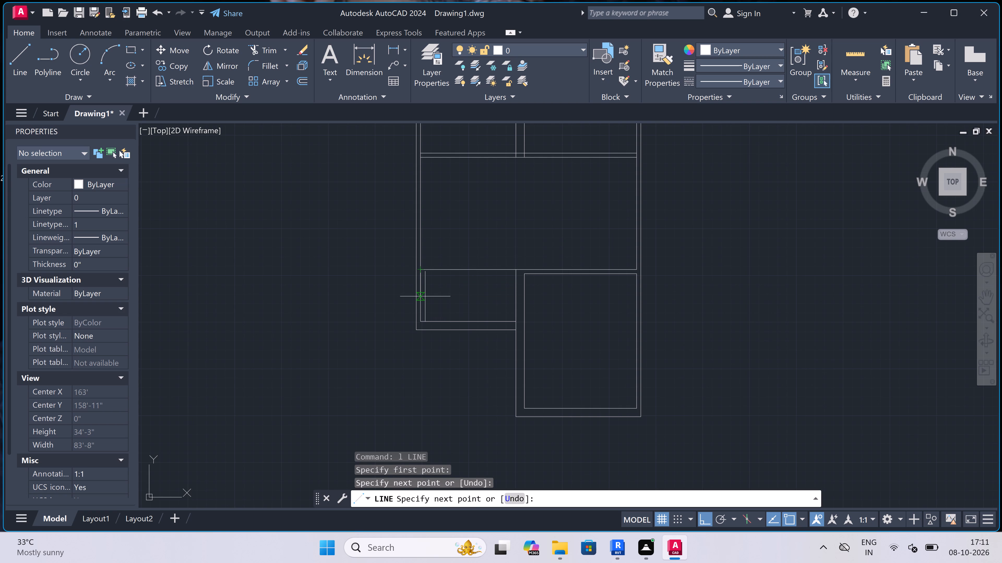
pyautogui.write('9"')
pyautogui.press('space')
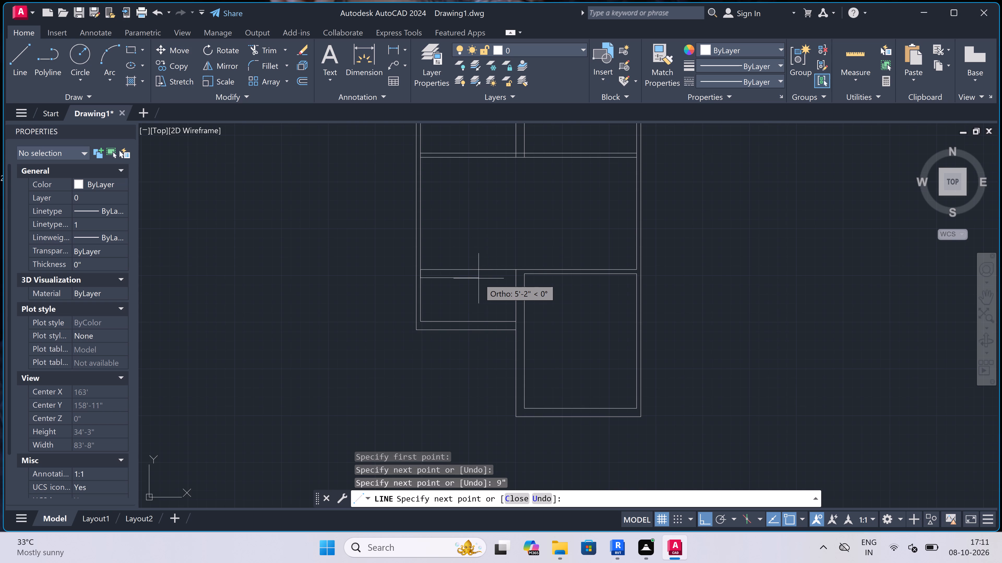
pyautogui.click(479, 278)
pyautogui.scroll(3, 478, 278)
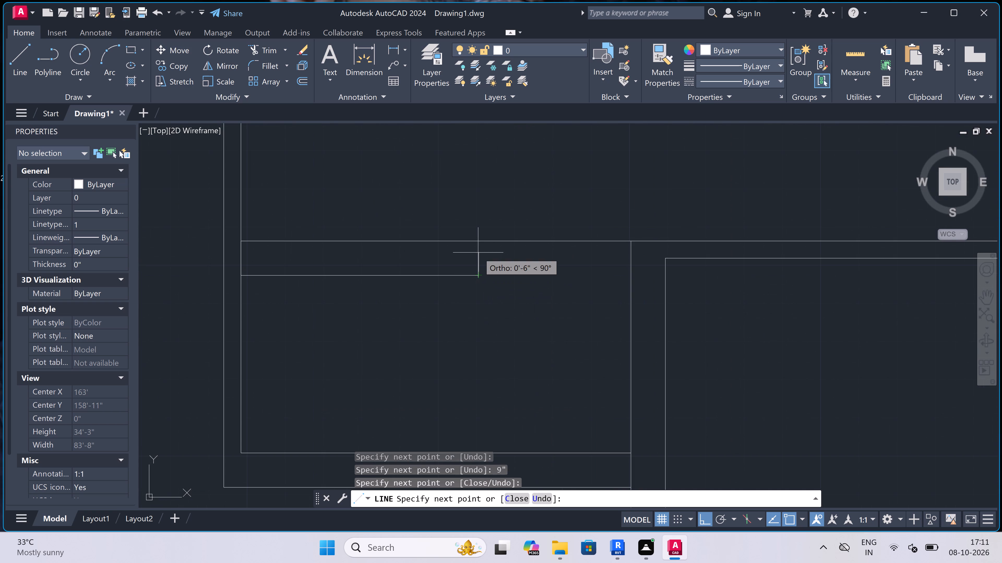
pyautogui.click(478, 243)
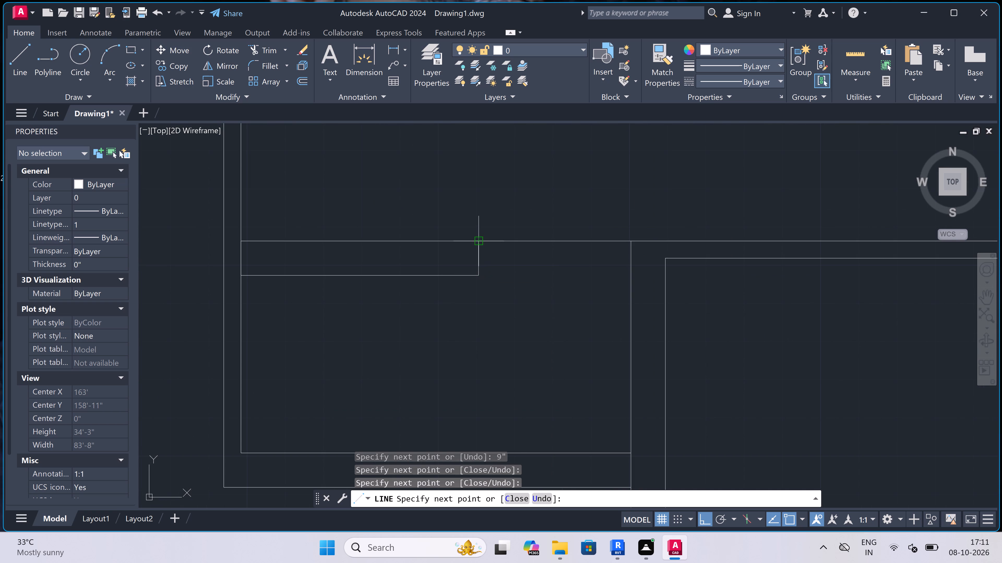
pyautogui.press('Escape')
# Trim the left wall's inner line within the stub wall and the line between the stub's end and the lower-right room's corner.
pyautogui.write('tr')
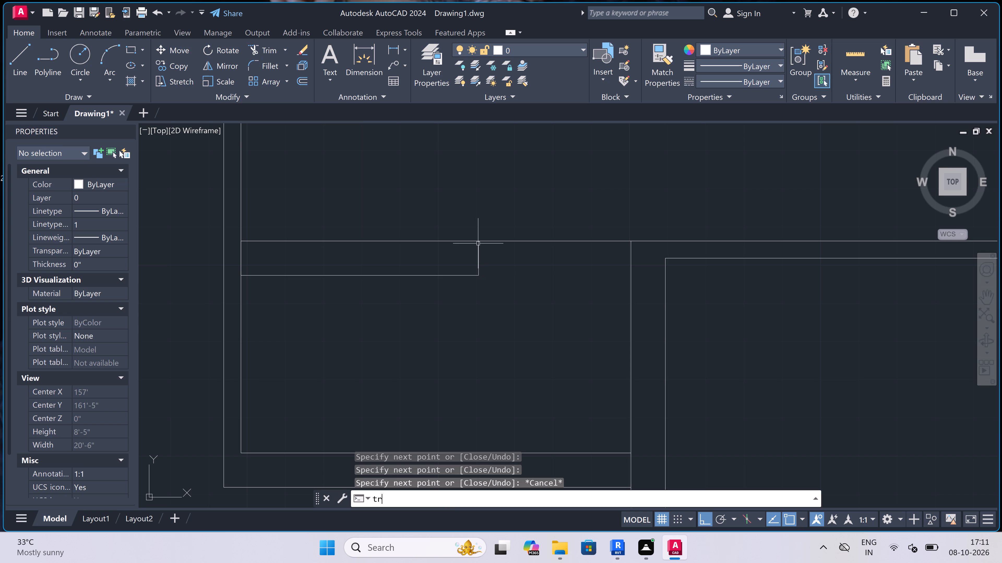
pyautogui.press('space')
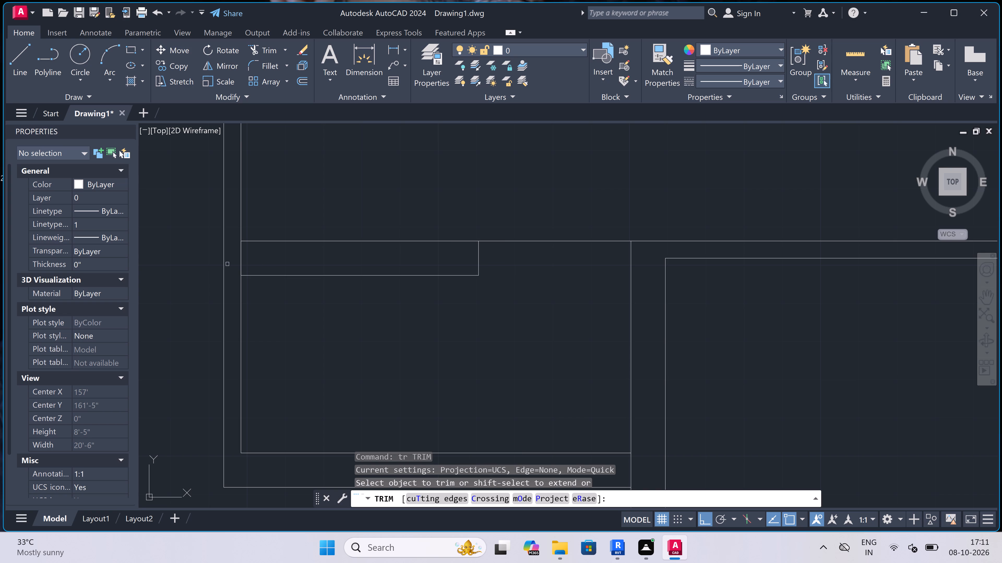
pyautogui.click(234, 259)
pyautogui.click(259, 256)
pyautogui.scroll(-2, 307, 252)
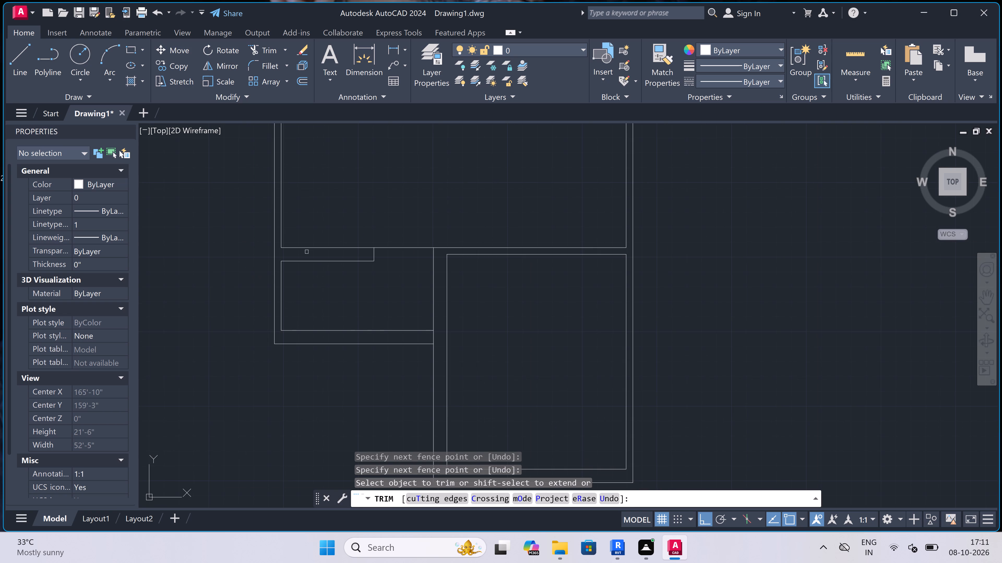
pyautogui.click(390, 231)
pyautogui.click(398, 286)
pyautogui.scroll(-2, 399, 279)
pyautogui.scroll(1, 371, 291)
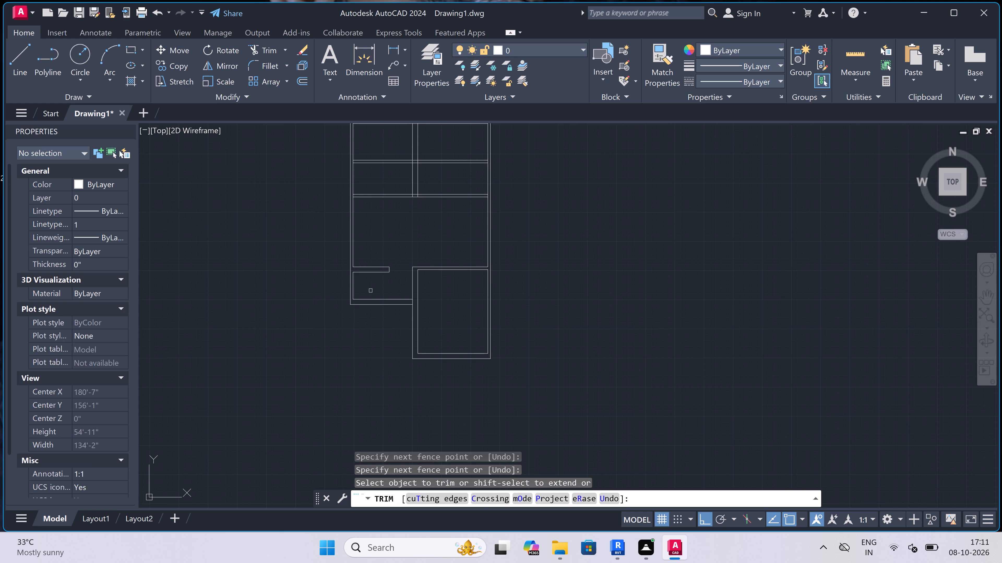
pyautogui.scroll(1, 371, 291)
pyautogui.press('Escape')
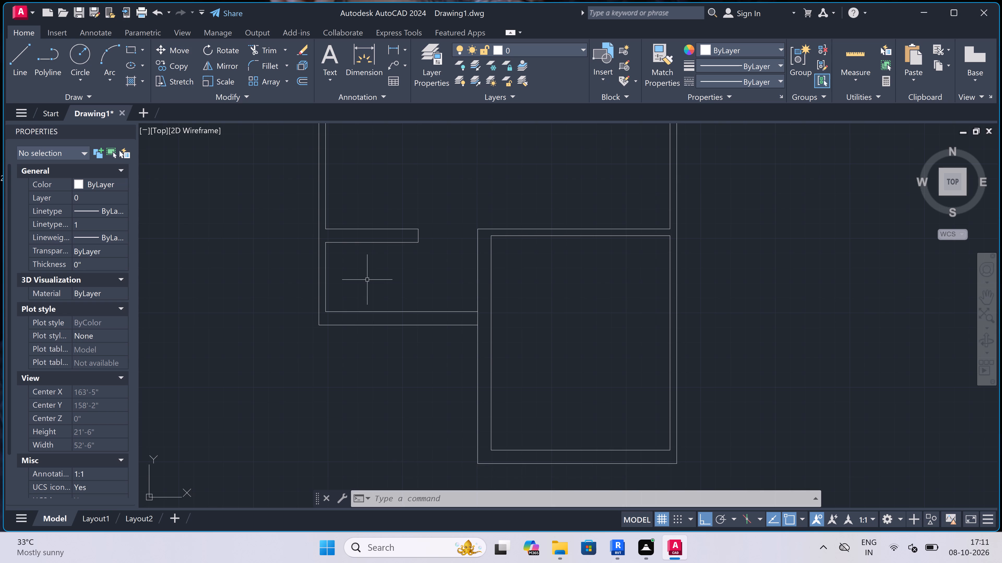
# Draw an outline from the left wall's lower outer corner about 15'-1" down, across in line with the right outer wall, and up to the room's corner.
pyautogui.write('l')
pyautogui.press('space')
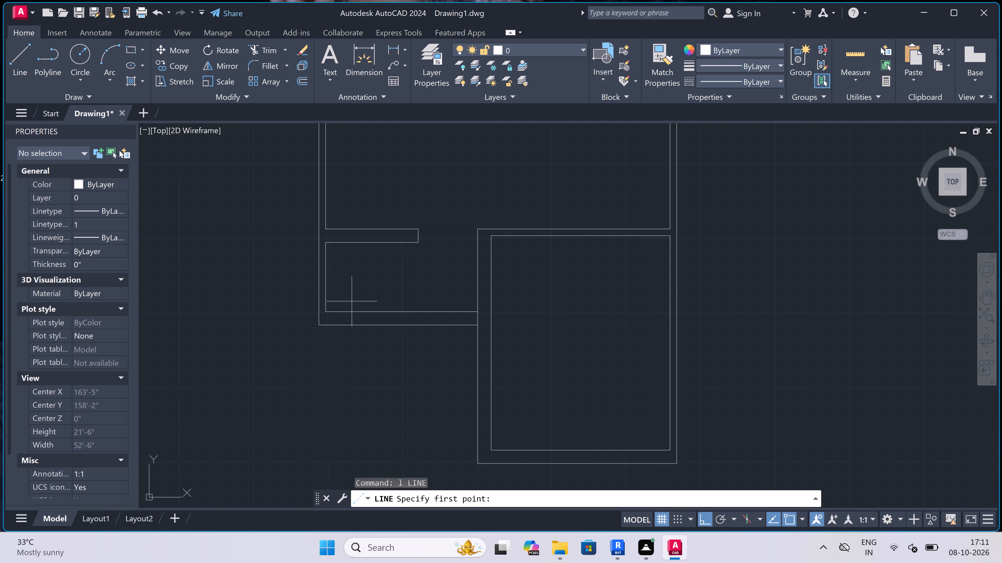
pyautogui.click(321, 325)
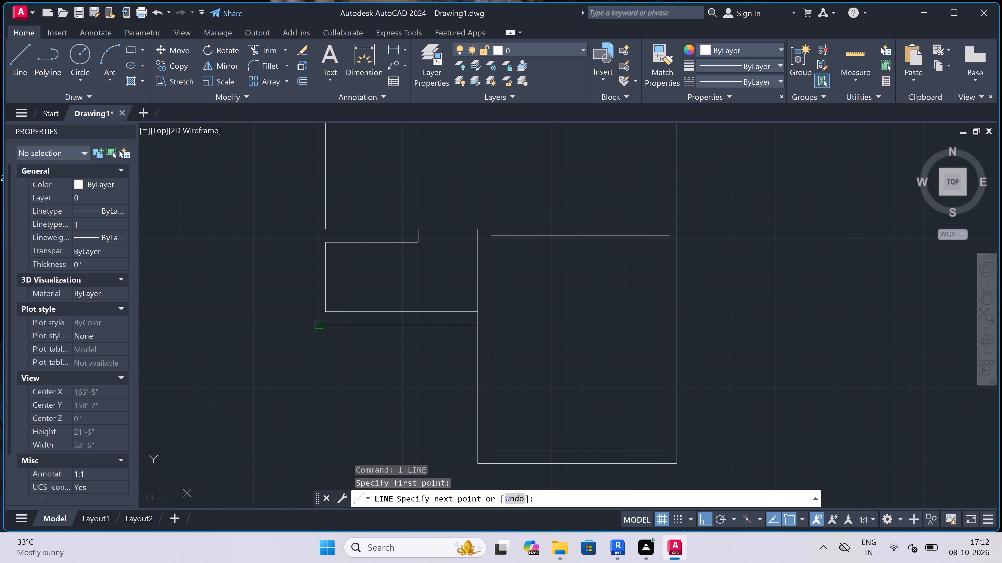
pyautogui.scroll(-5, 321, 325)
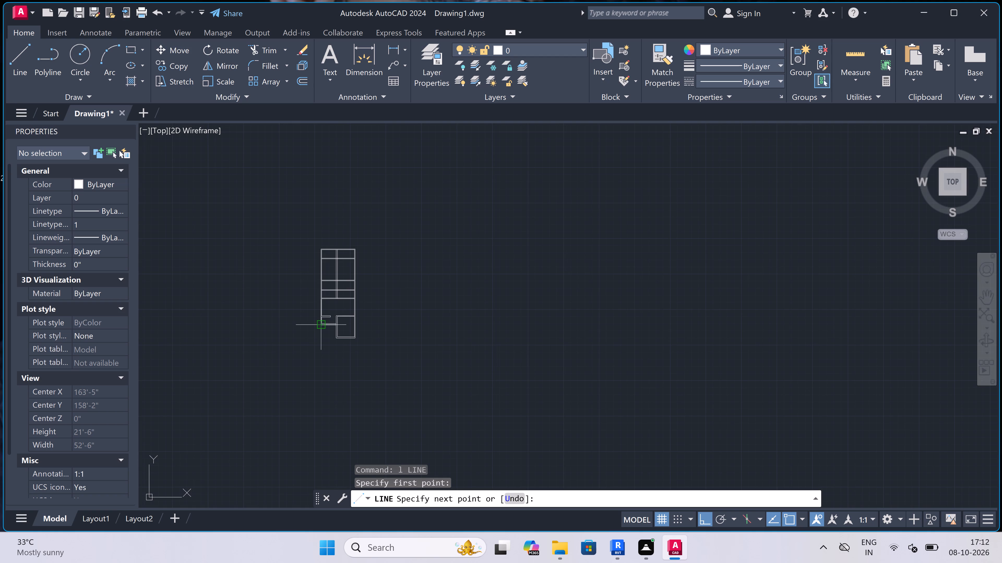
pyautogui.scroll(3, 321, 354)
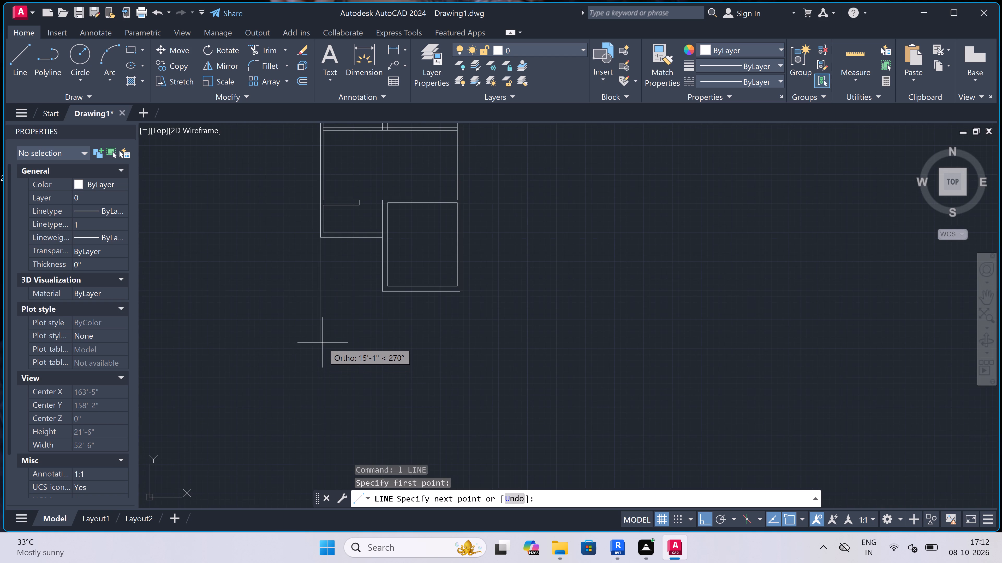
pyautogui.click(323, 342)
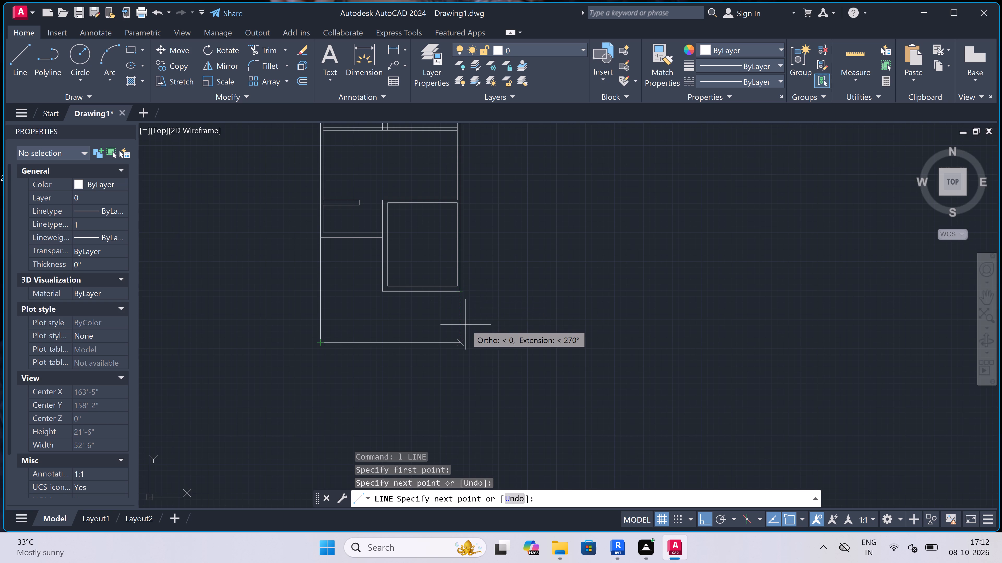
pyautogui.click(461, 334)
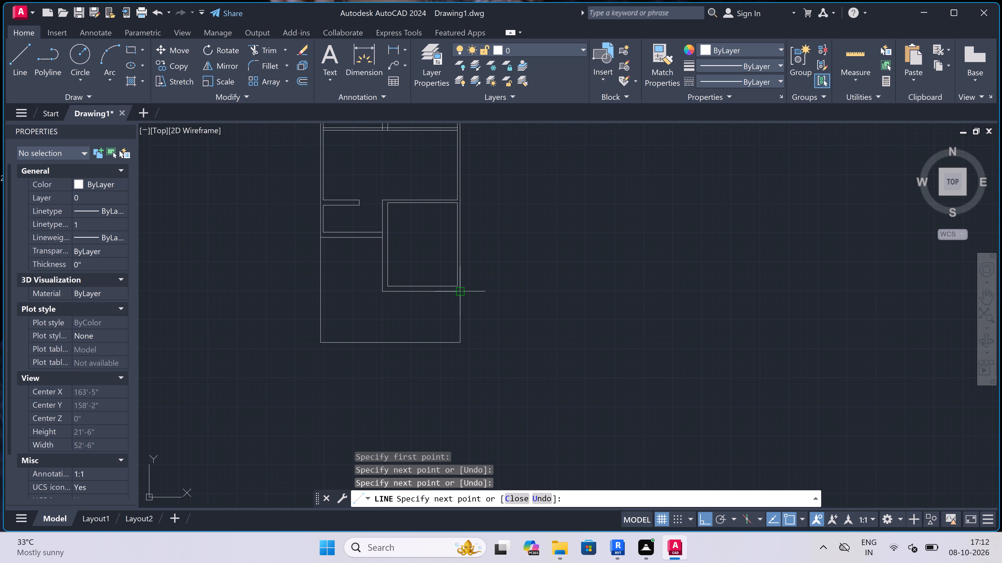
pyautogui.click(460, 290)
pyautogui.press('Escape')
# Draw the left wall's inner line from the short cross wall's inner corner down to the front area's bottom line.
pyautogui.scroll(-2, 460, 299)
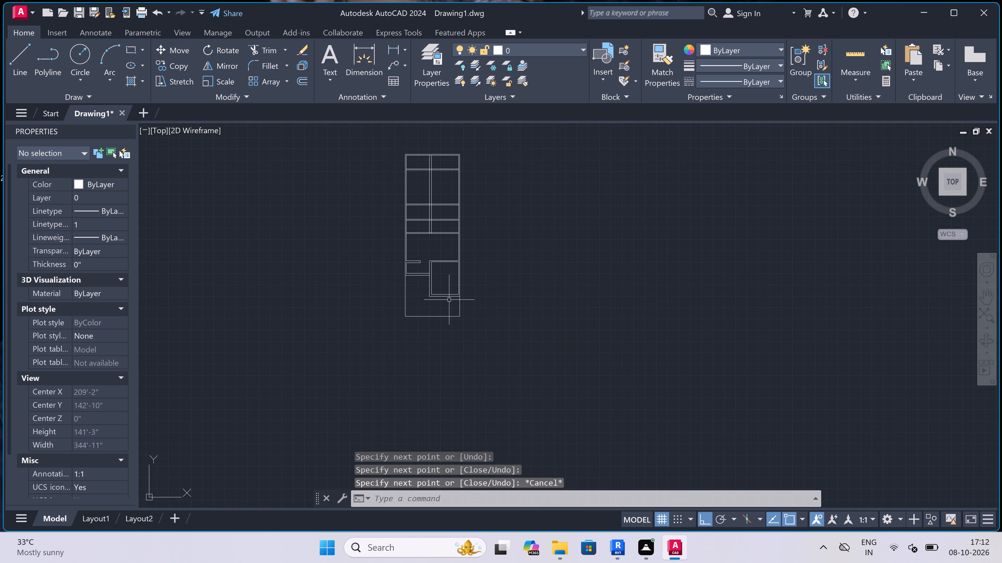
pyautogui.scroll(2, 428, 290)
pyautogui.press('space')
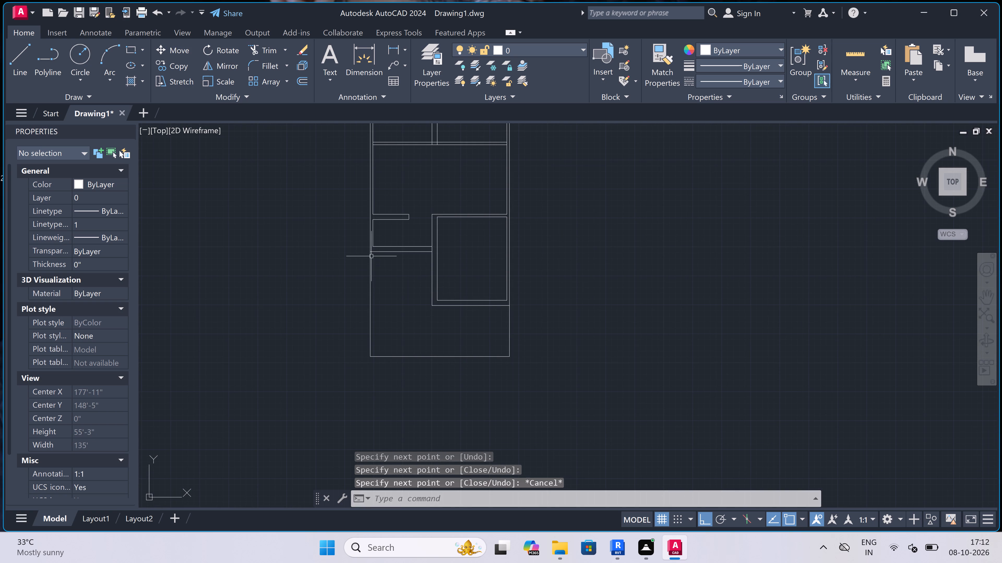
pyautogui.click(372, 244)
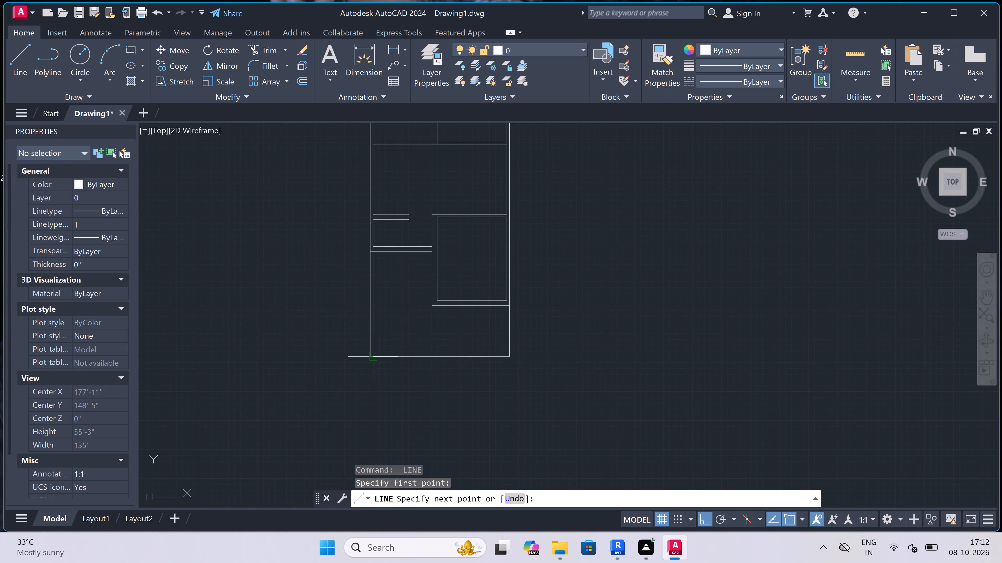
pyautogui.scroll(3, 376, 353)
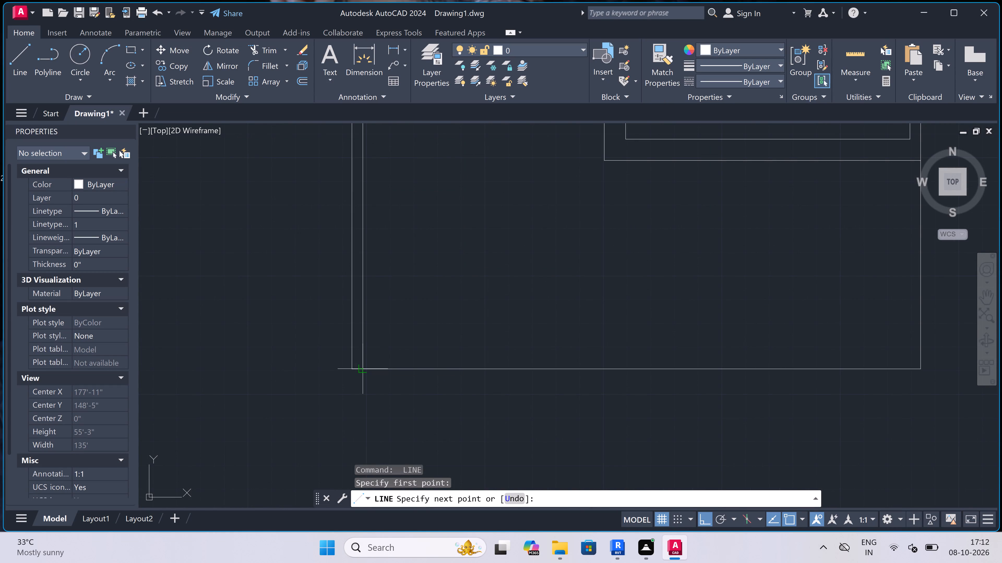
pyautogui.click(365, 369)
pyautogui.press('Escape')
pyautogui.scroll(-4, 365, 369)
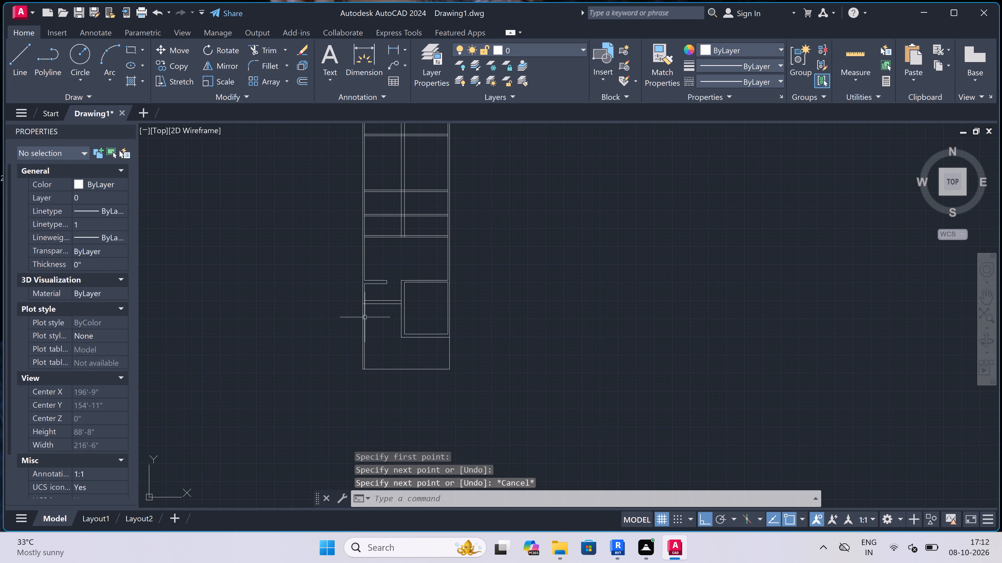
# Draw a vertical line through the thickness of the short cross wall at its midpoint.
pyautogui.scroll(4, 369, 303)
pyautogui.press('l')
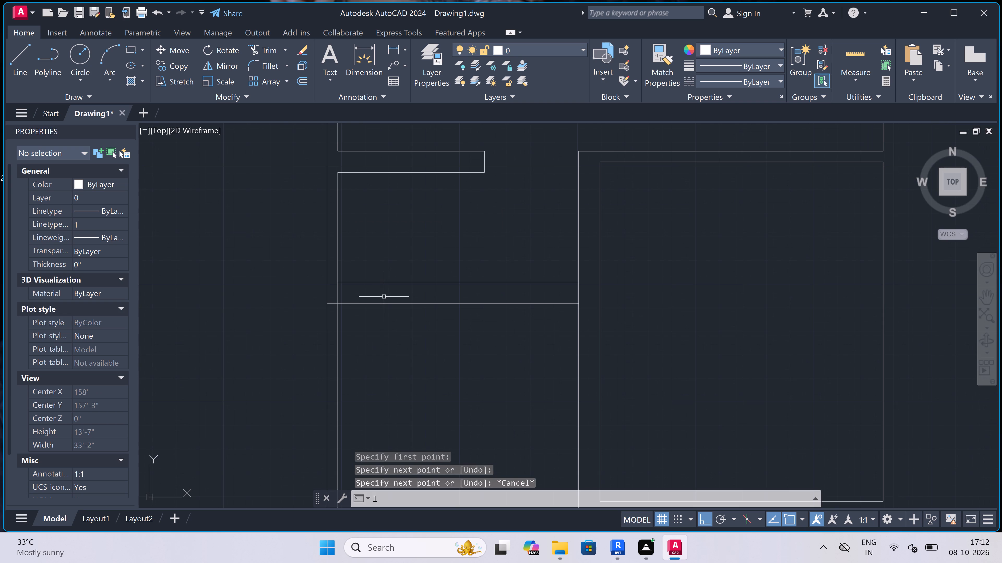
pyautogui.press('space')
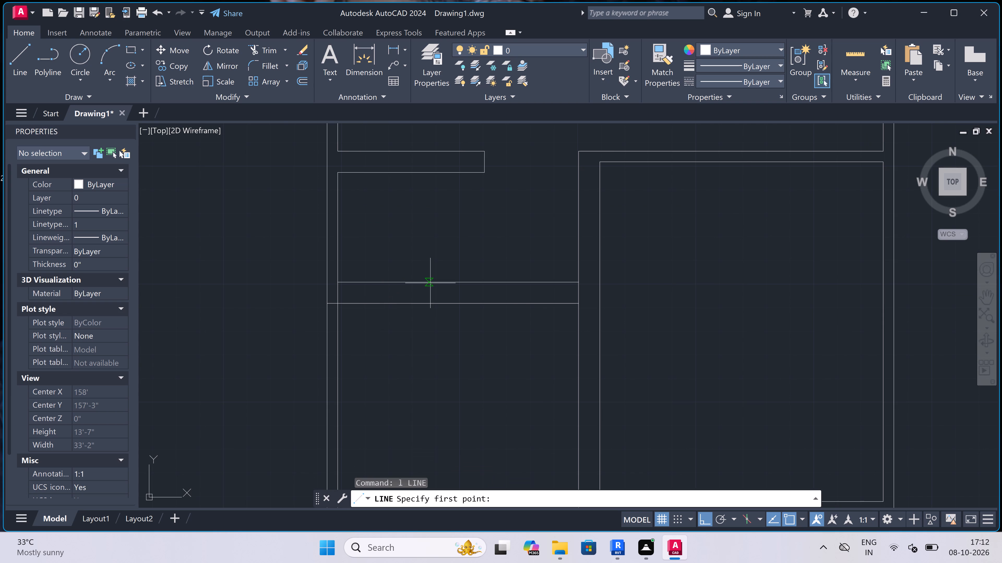
pyautogui.click(456, 282)
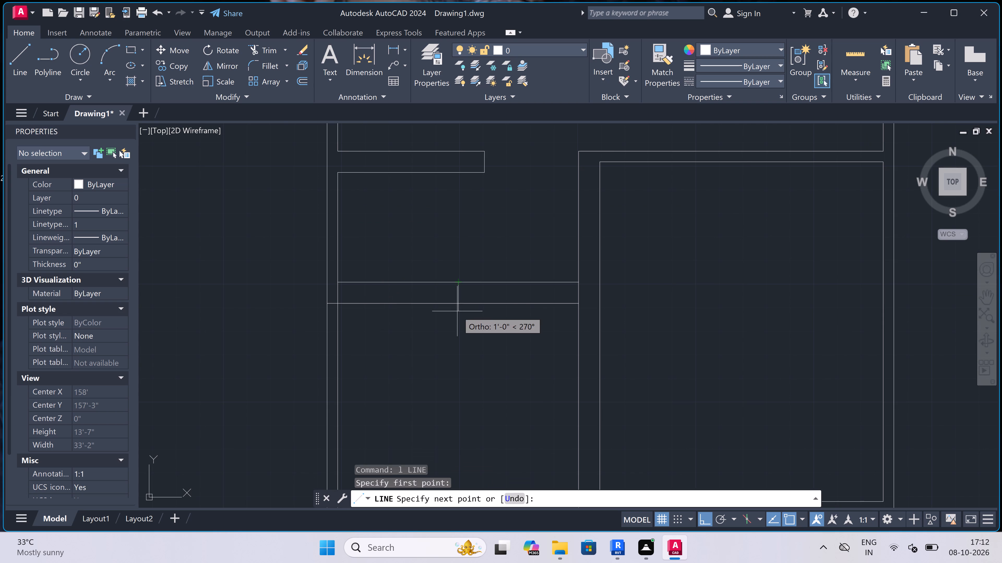
pyautogui.click(457, 306)
pyautogui.press('Escape')
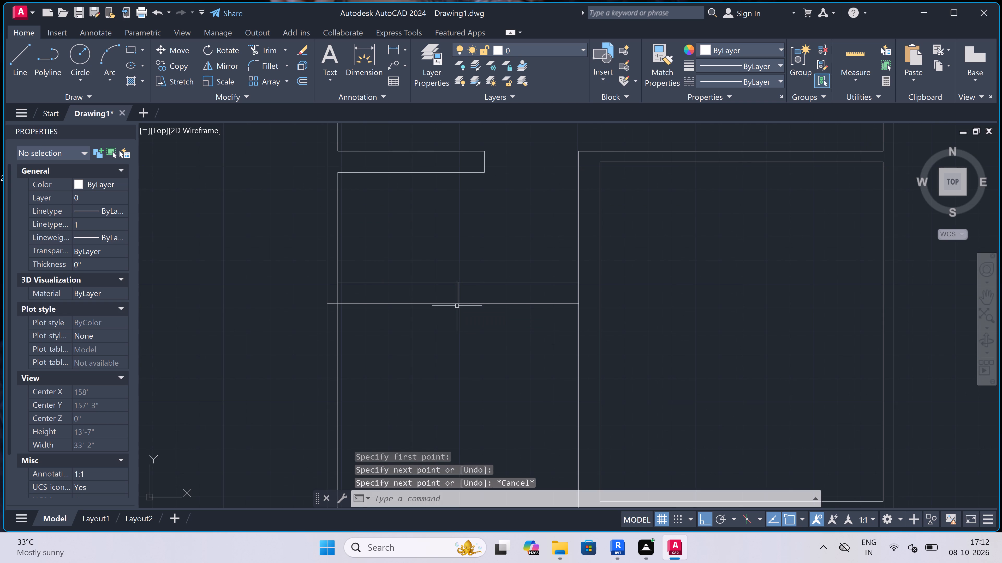
# Trim the cross wall's lines between its midpoint line and the left wall, including the leftover piece inside the left wall.
pyautogui.press('t')
pyautogui.press('r')
pyautogui.press('space')
pyautogui.click(423, 267)
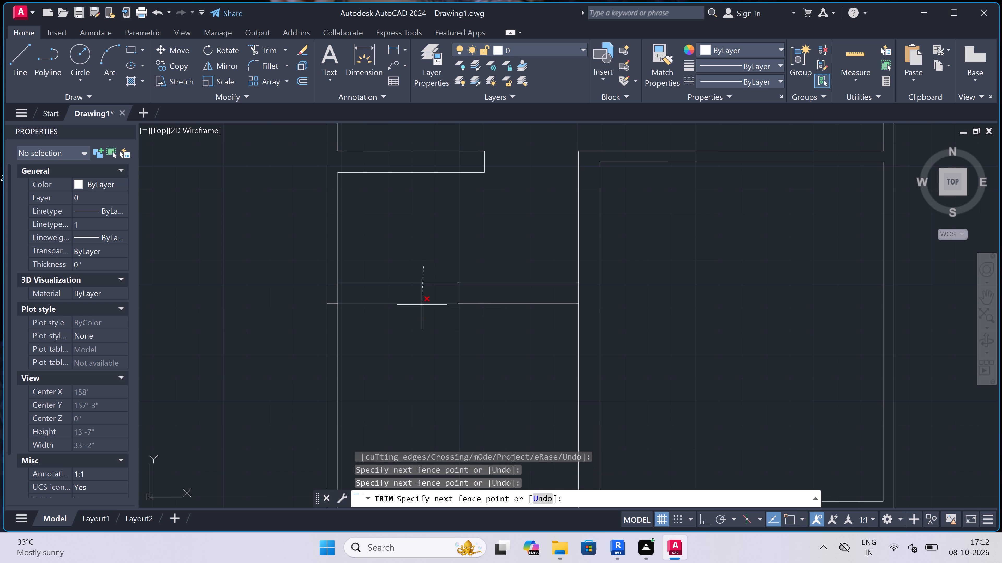
pyautogui.click(422, 324)
pyautogui.scroll(3, 324, 300)
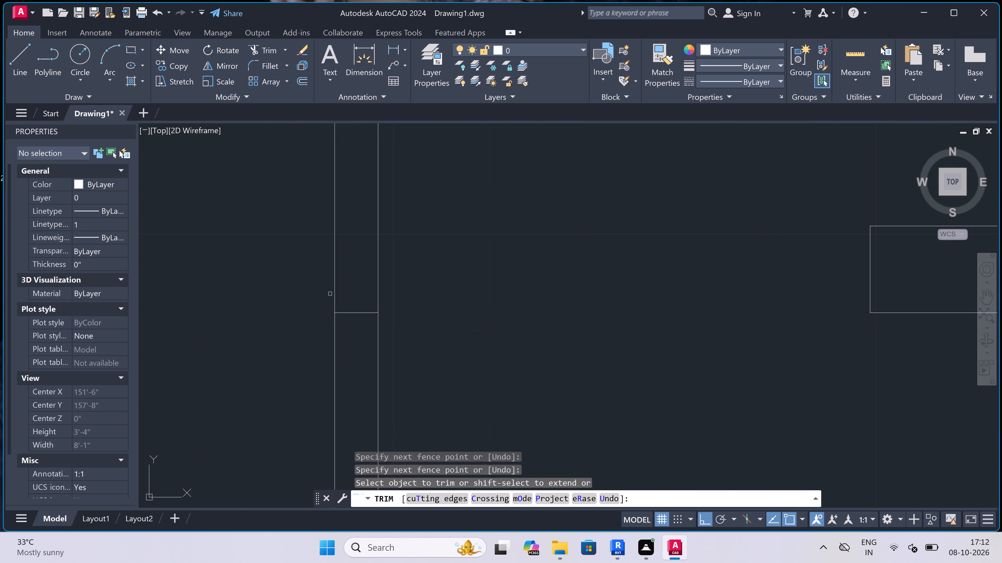
pyautogui.click(351, 281)
pyautogui.click(361, 352)
pyautogui.scroll(-5, 361, 349)
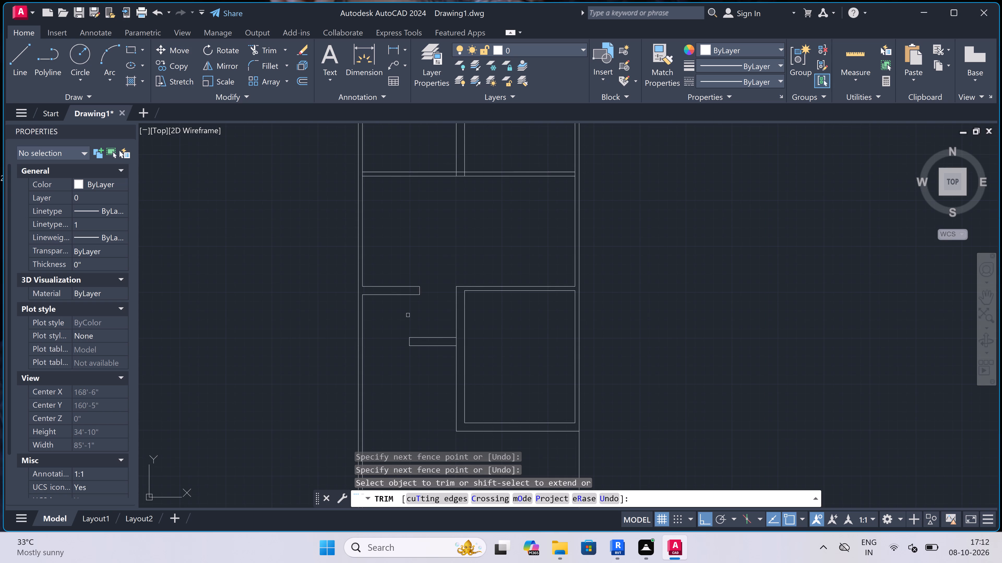
pyautogui.press('Escape')
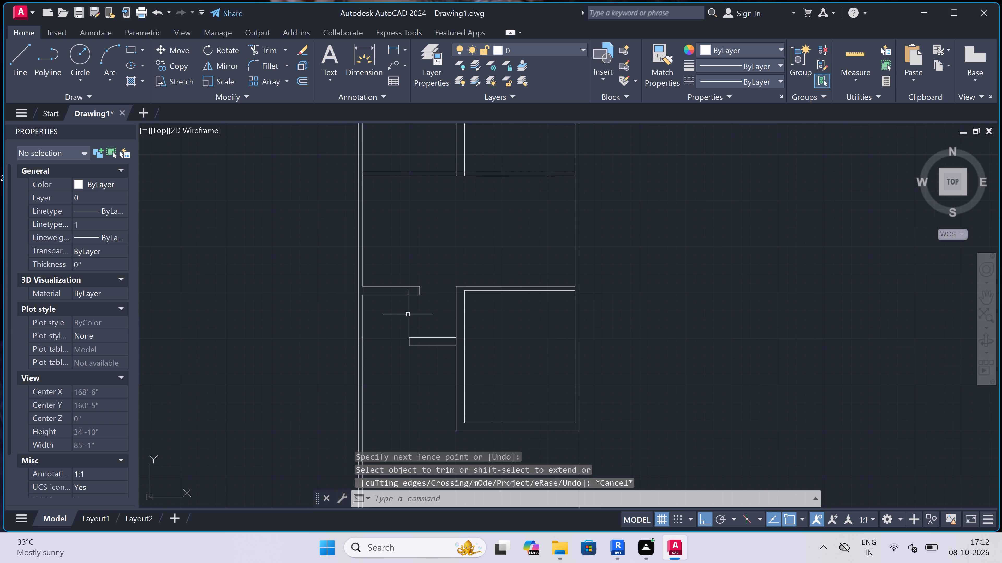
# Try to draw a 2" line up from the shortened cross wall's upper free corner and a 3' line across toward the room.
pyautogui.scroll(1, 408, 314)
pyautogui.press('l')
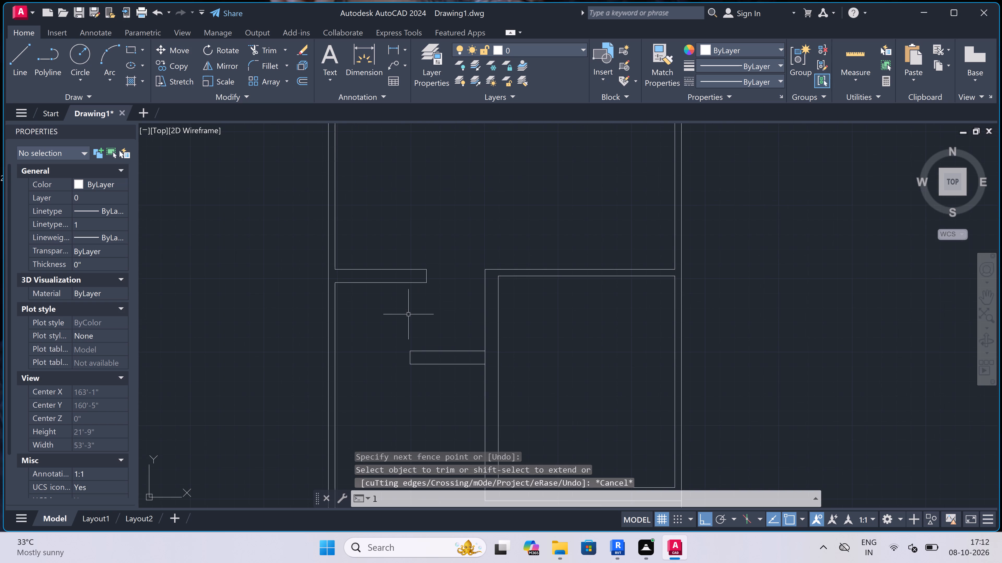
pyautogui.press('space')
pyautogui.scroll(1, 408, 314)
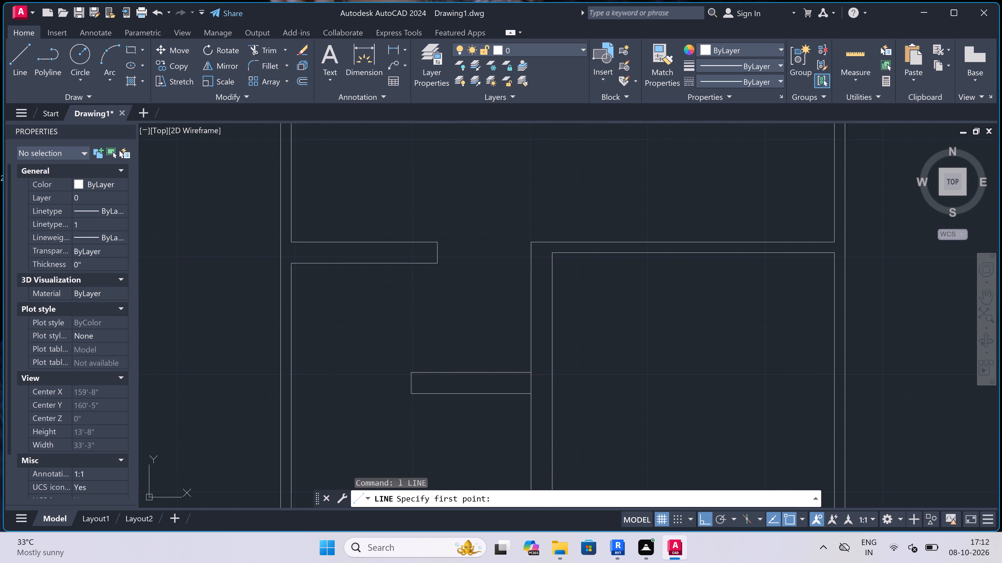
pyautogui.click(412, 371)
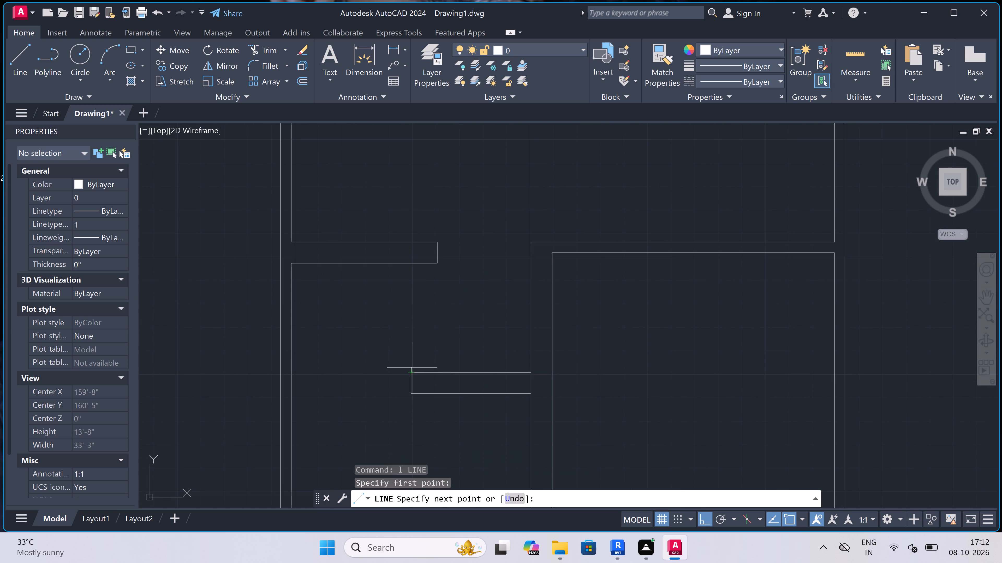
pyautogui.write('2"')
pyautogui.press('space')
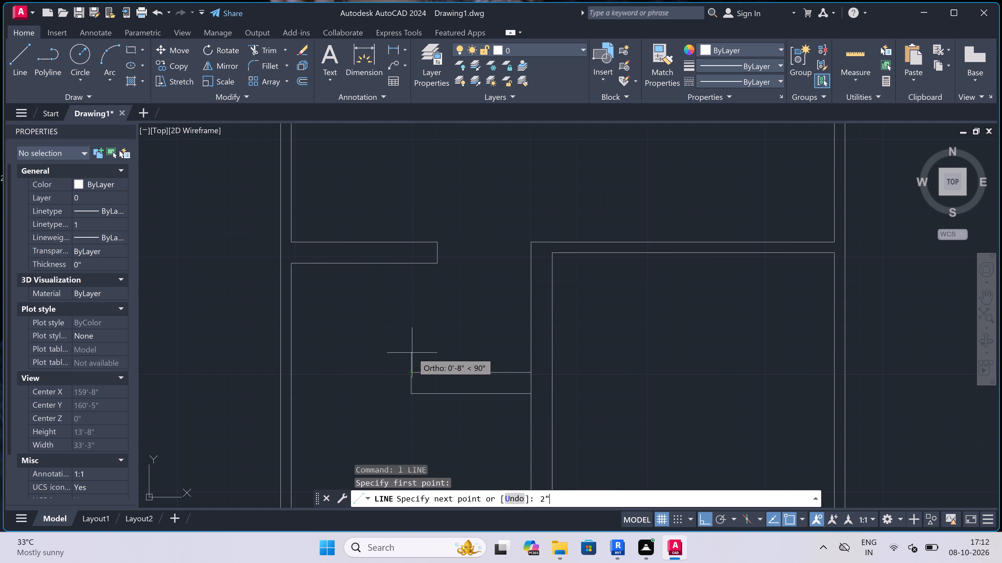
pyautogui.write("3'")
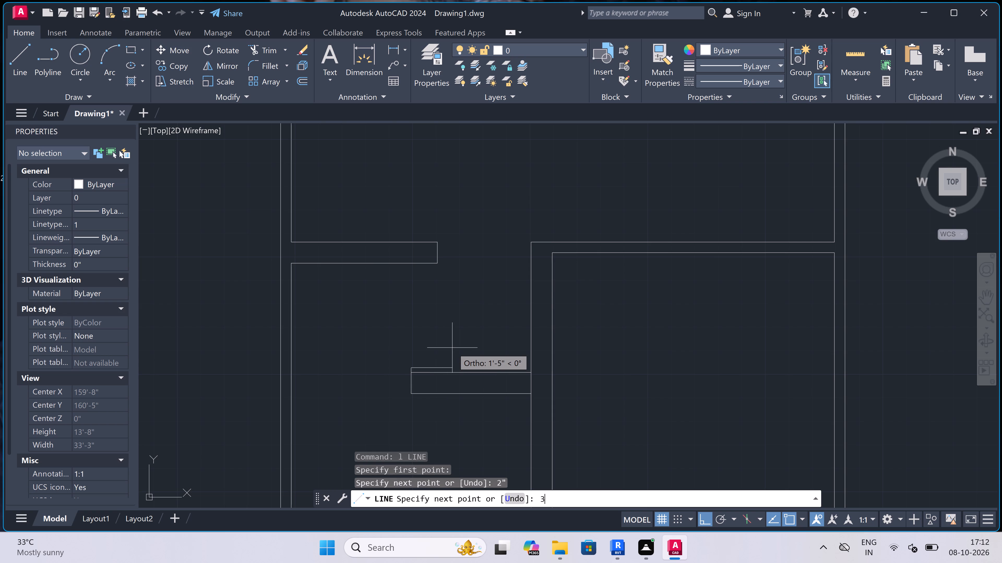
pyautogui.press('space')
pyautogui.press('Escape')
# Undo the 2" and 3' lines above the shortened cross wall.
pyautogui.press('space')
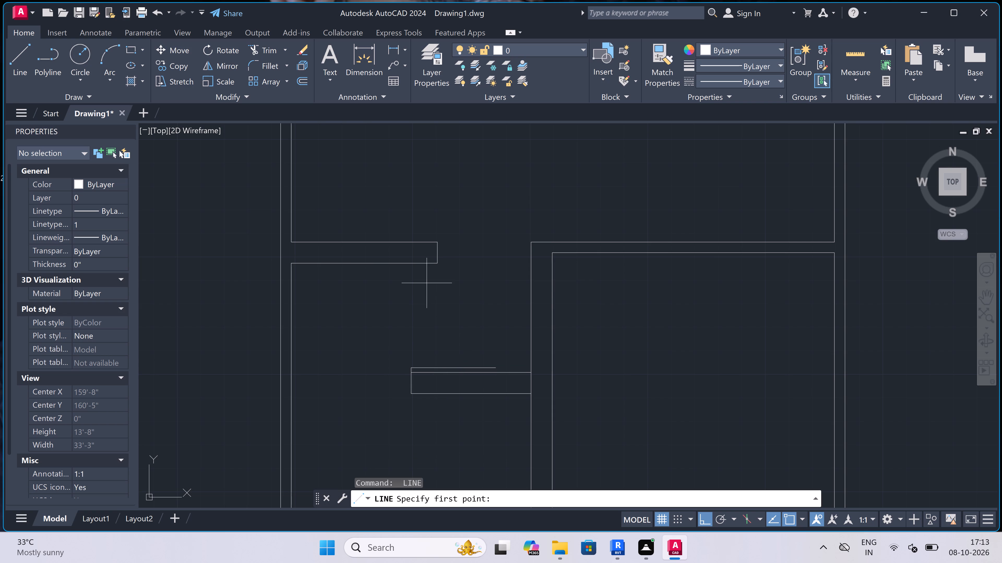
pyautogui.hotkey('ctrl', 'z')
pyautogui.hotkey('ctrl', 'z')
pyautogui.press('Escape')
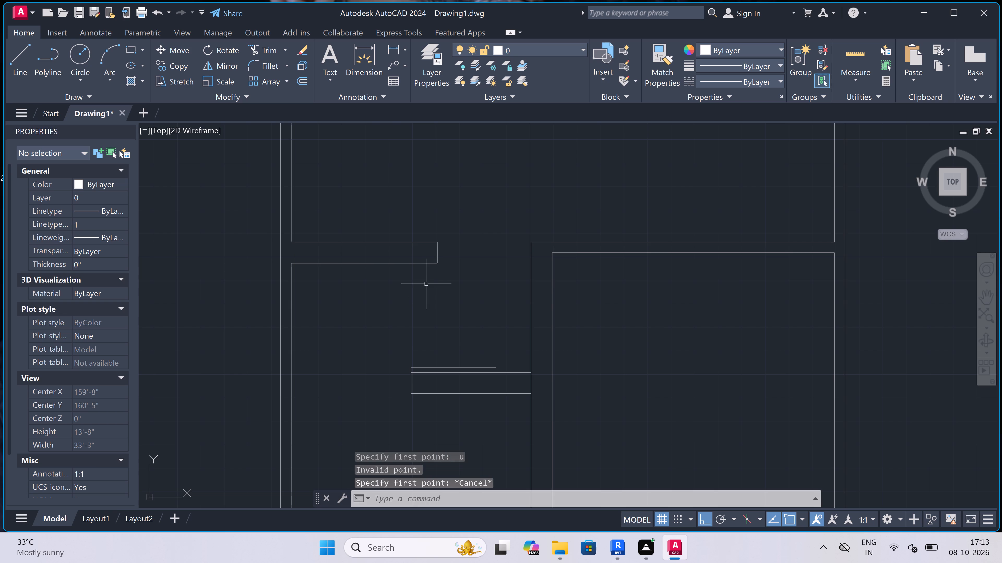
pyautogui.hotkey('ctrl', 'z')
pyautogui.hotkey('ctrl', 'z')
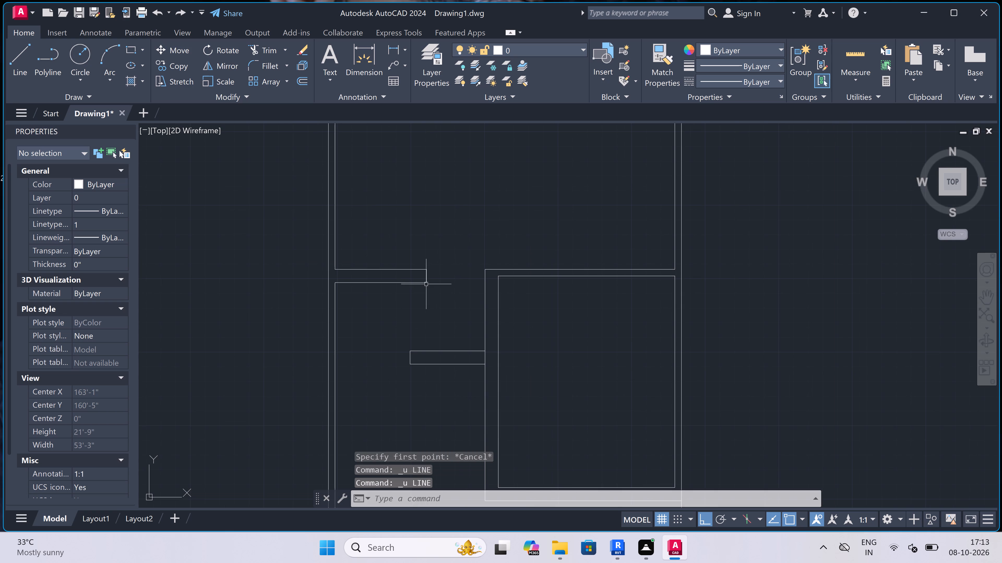
# From the cross wall's upper junction with the room wall, draw a 3'2" line leftward, then a line up just past the stub wall's top.
pyautogui.scroll(1, 426, 285)
pyautogui.press('l')
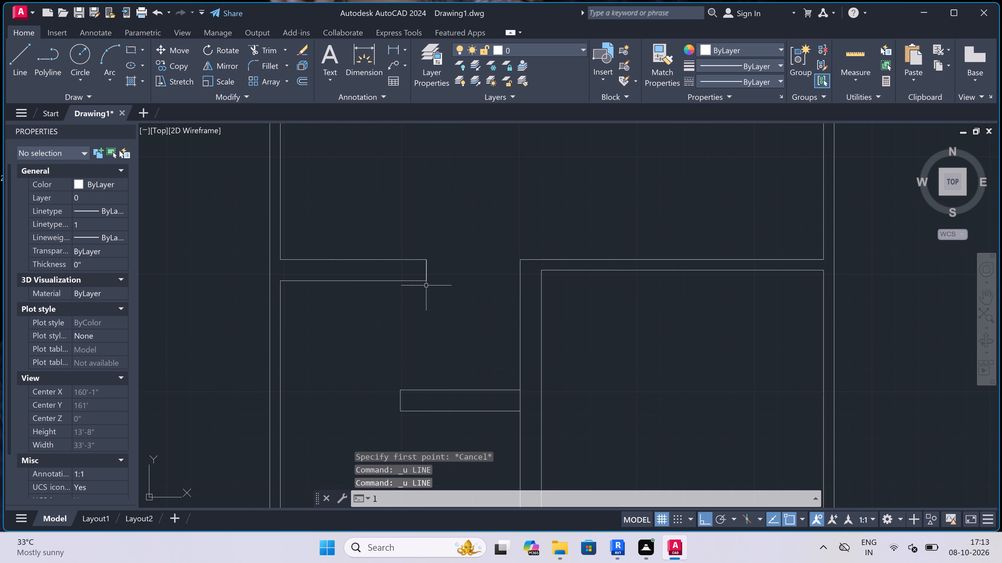
pyautogui.press('space')
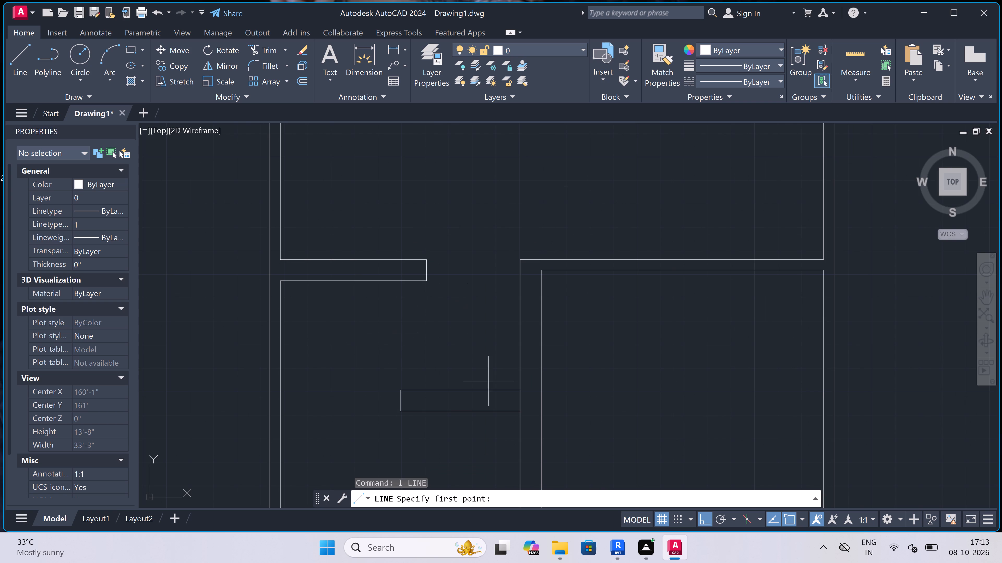
pyautogui.click(521, 393)
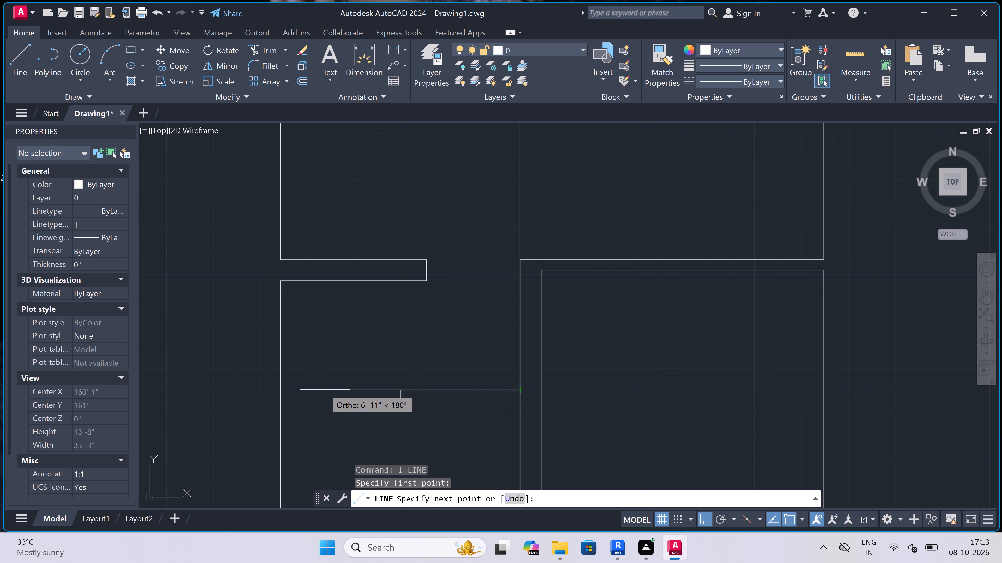
pyautogui.write("3'2")
pyautogui.hotkey('shift', '"')
pyautogui.press('space')
pyautogui.scroll(2, 427, 258)
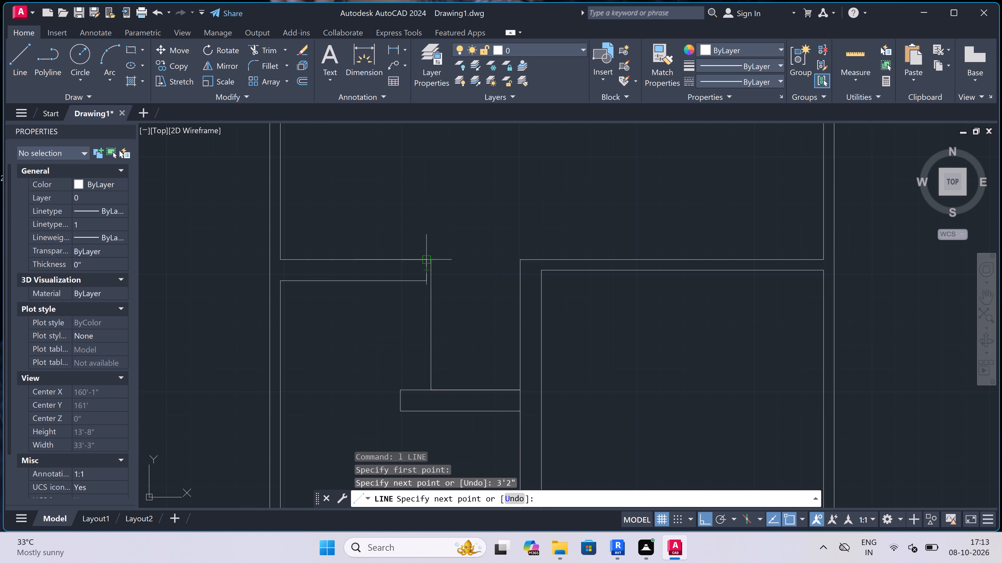
pyautogui.scroll(2, 427, 258)
pyautogui.click(439, 250)
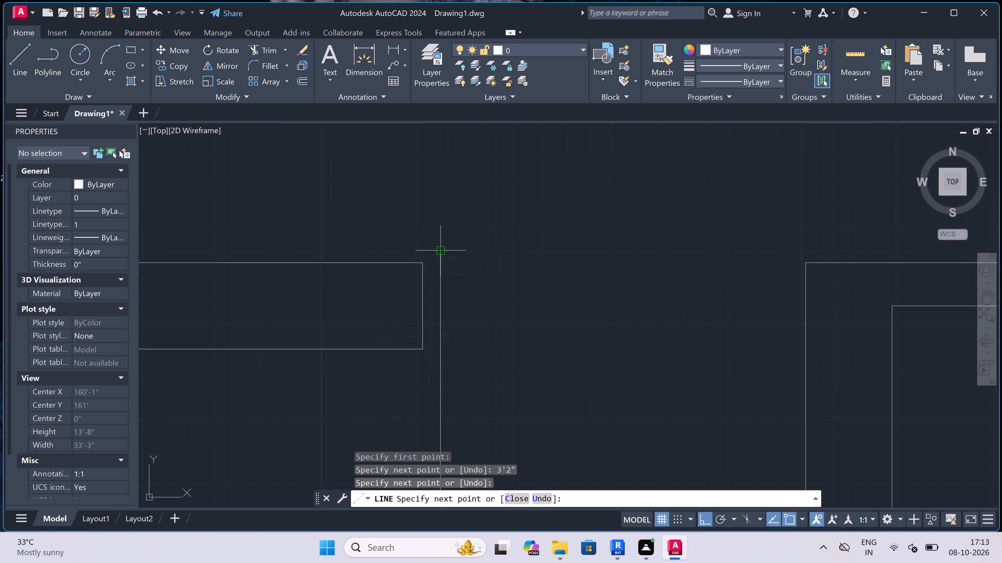
pyautogui.press('Escape')
# Extend both stub wall lines to the new vertical line and delete the stub wall's old end line.
pyautogui.press('e')
pyautogui.press('x')
pyautogui.press('space')
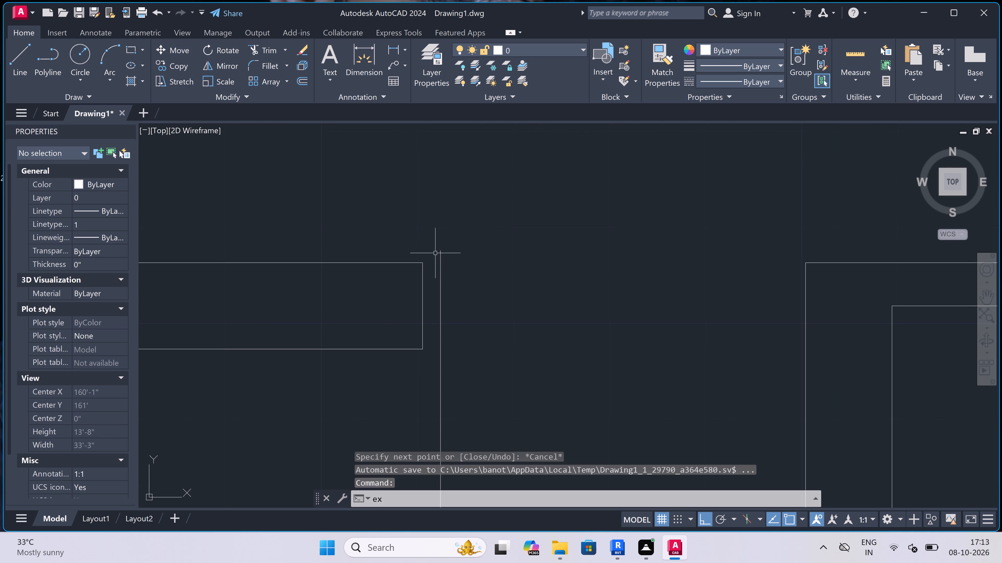
pyautogui.click(409, 246)
pyautogui.click(408, 373)
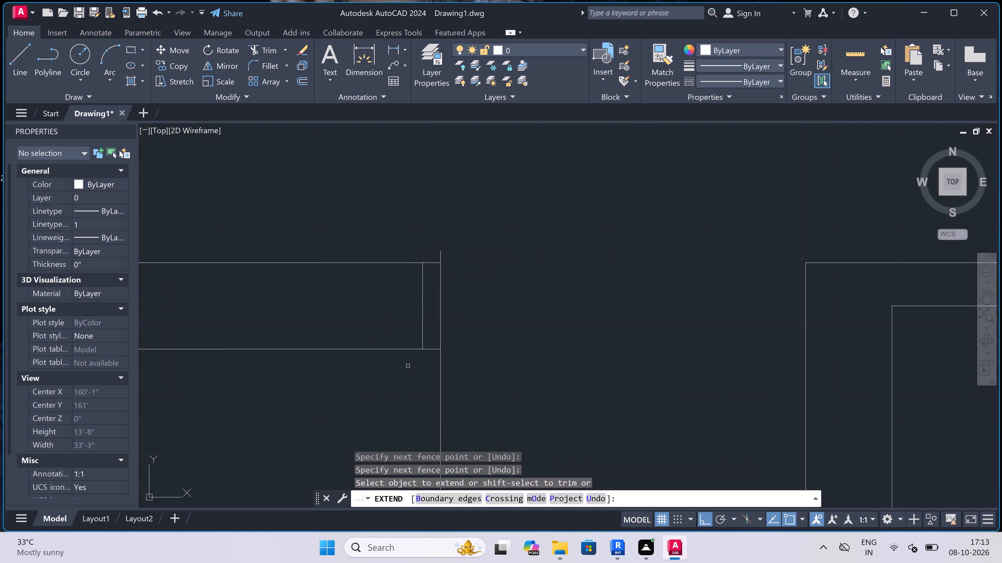
pyautogui.press('Escape')
pyautogui.click(432, 303)
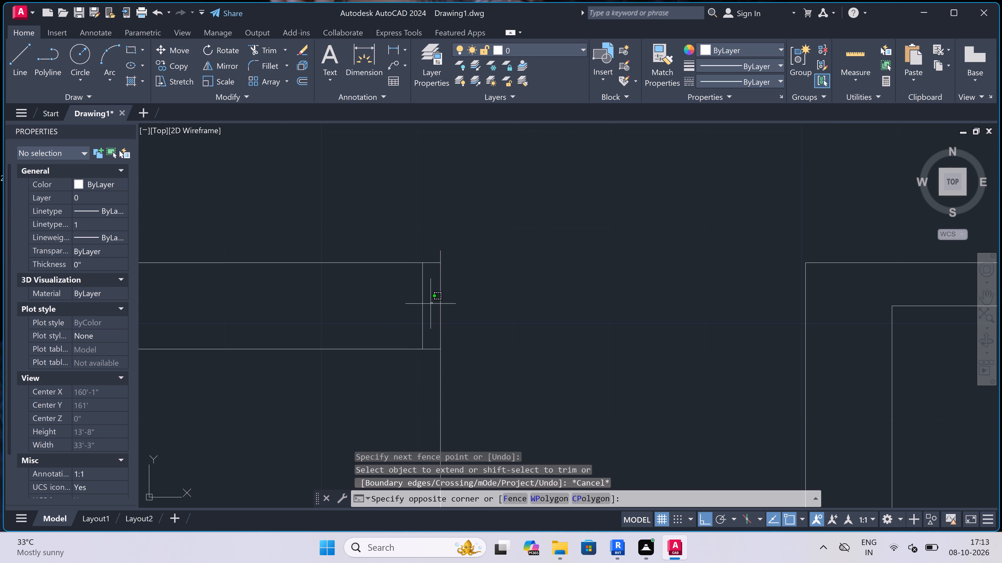
pyautogui.click(395, 310)
pyautogui.press('Delete')
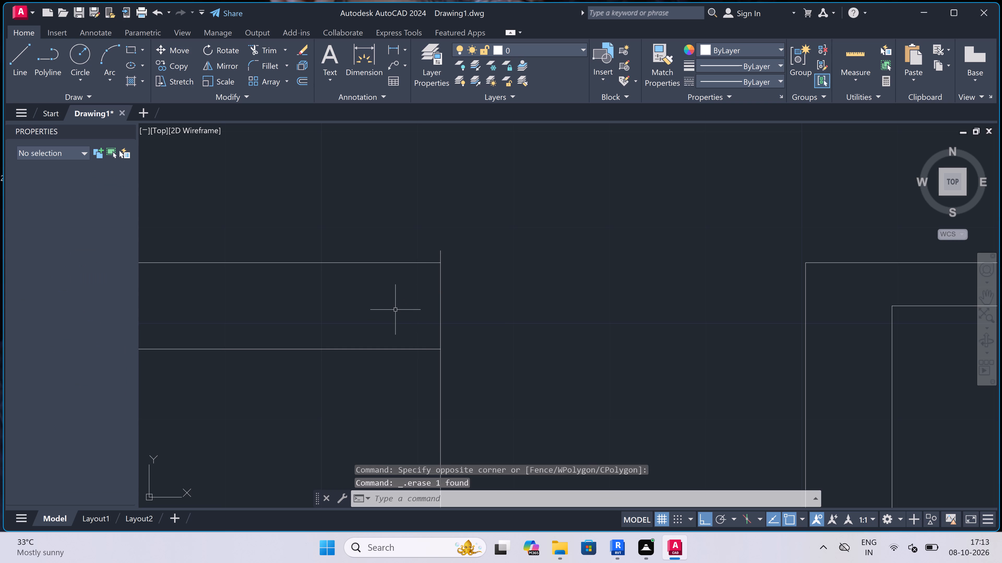
# Trim the vertical line's overhang above the stub wall's top line.
pyautogui.write('tr')
pyautogui.press('space')
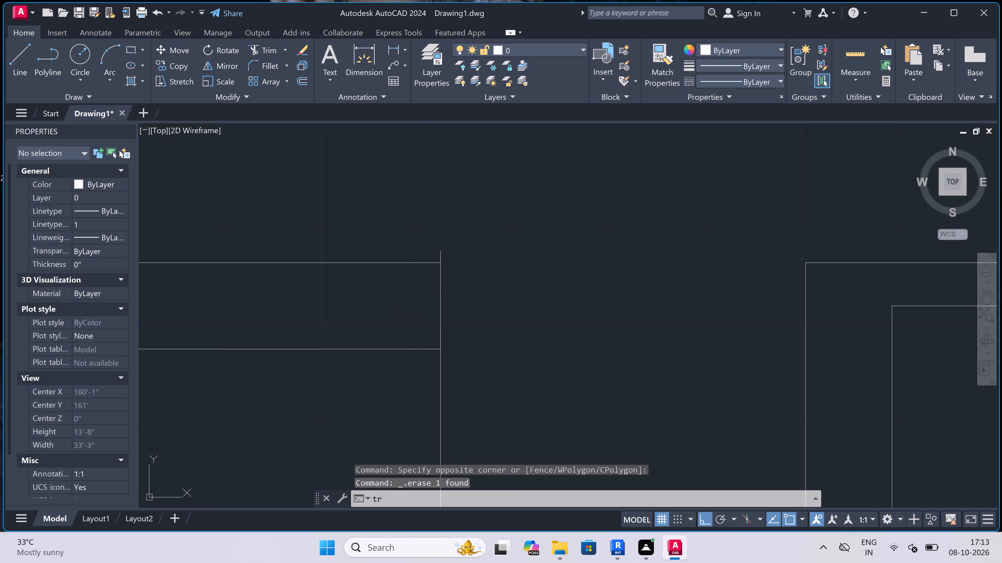
pyautogui.scroll(2, 428, 253)
pyautogui.moveTo(428, 252); pyautogui.dragTo(435, 256)
pyautogui.click(517, 264)
pyautogui.scroll(-6, 494, 258)
pyautogui.press('Escape')
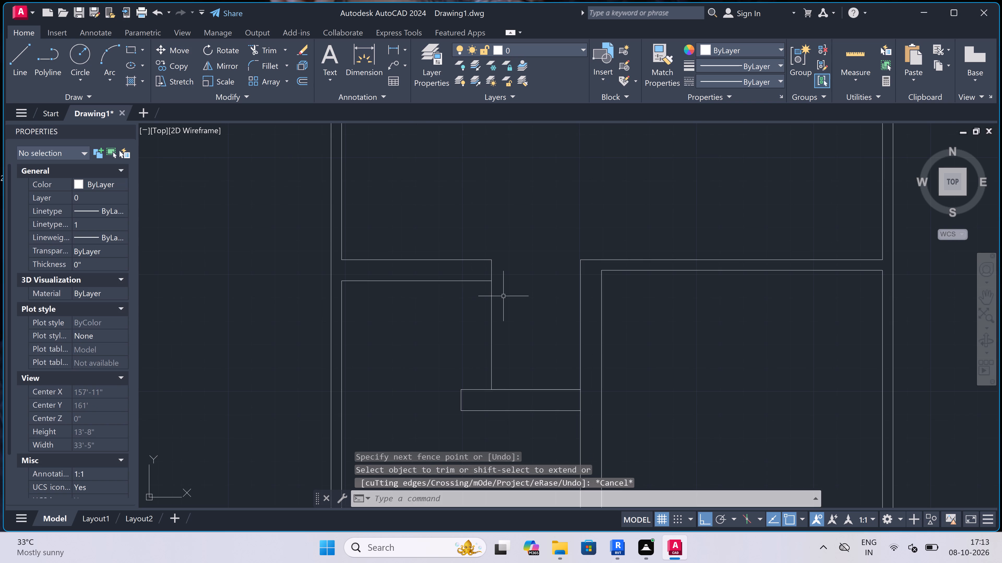
# Draw a line from the cross wall's upper-left corner up to the stub wall's lower line, then 9" right and down to the cross wall.
pyautogui.press('l')
pyautogui.press('space')
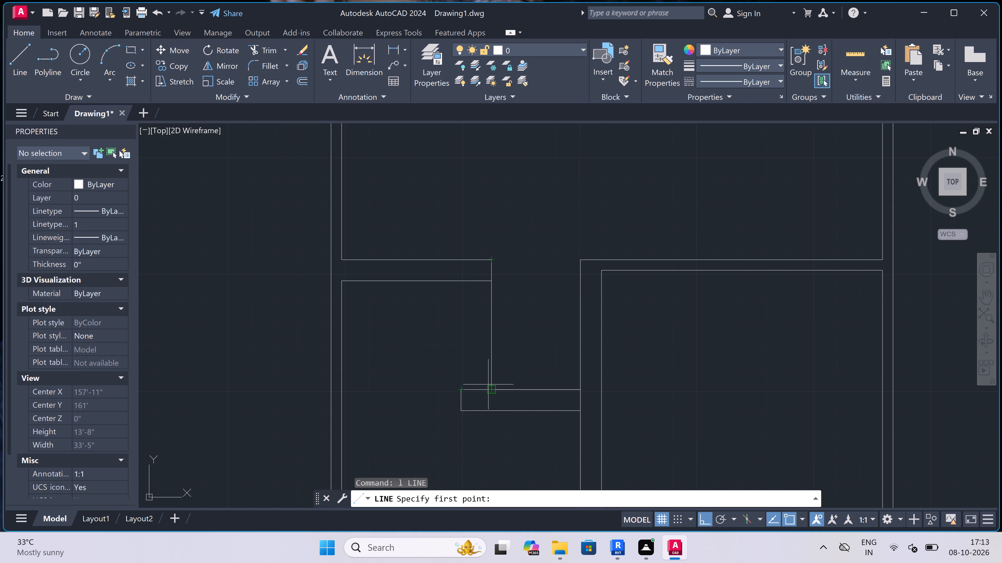
pyautogui.click(465, 388)
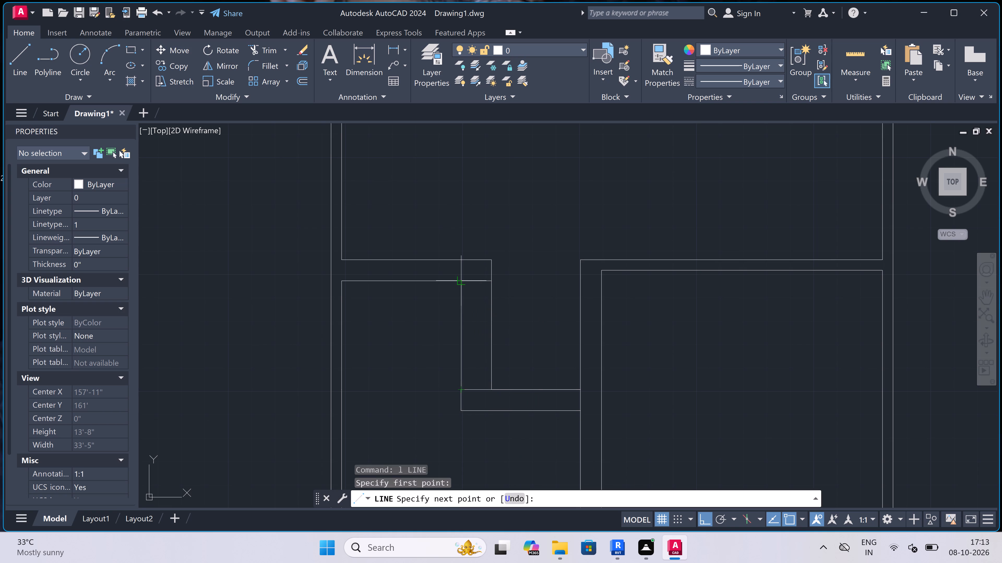
pyautogui.click(462, 279)
pyautogui.write('9"')
pyautogui.press('space')
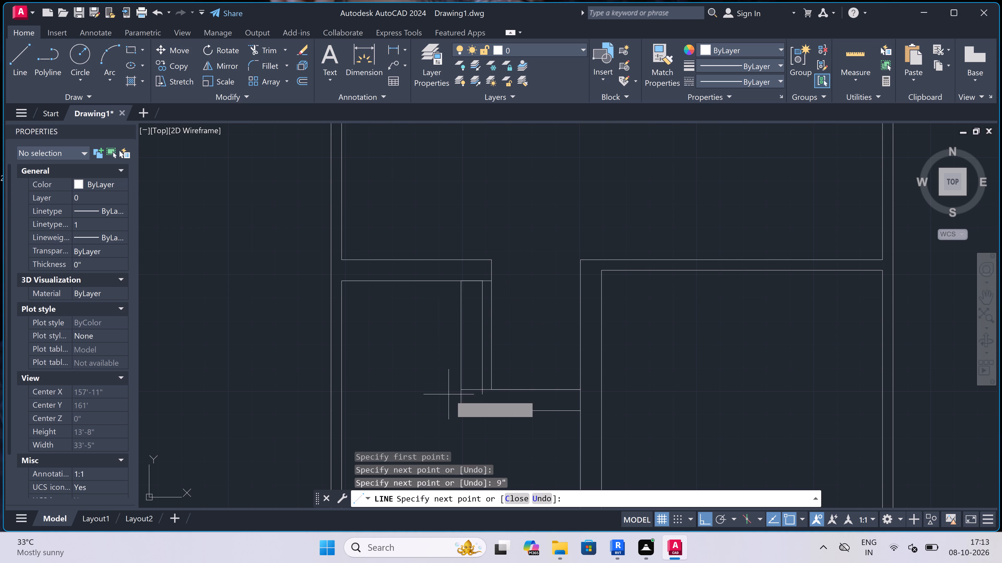
pyautogui.scroll(3, 477, 388)
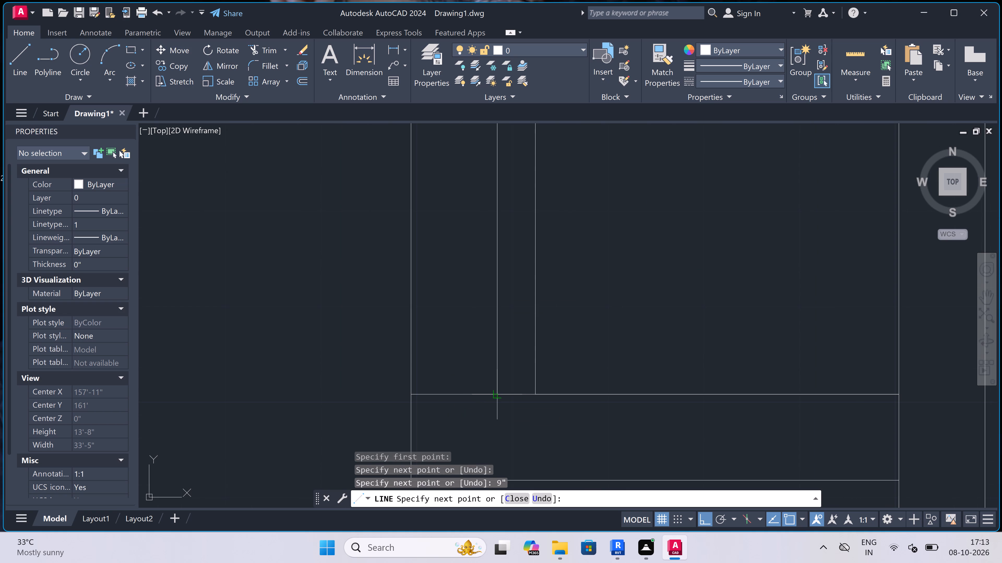
pyautogui.click(494, 398)
pyautogui.press('Escape')
# Delete the old vertical line just right of the new 9" wall.
pyautogui.click(539, 300)
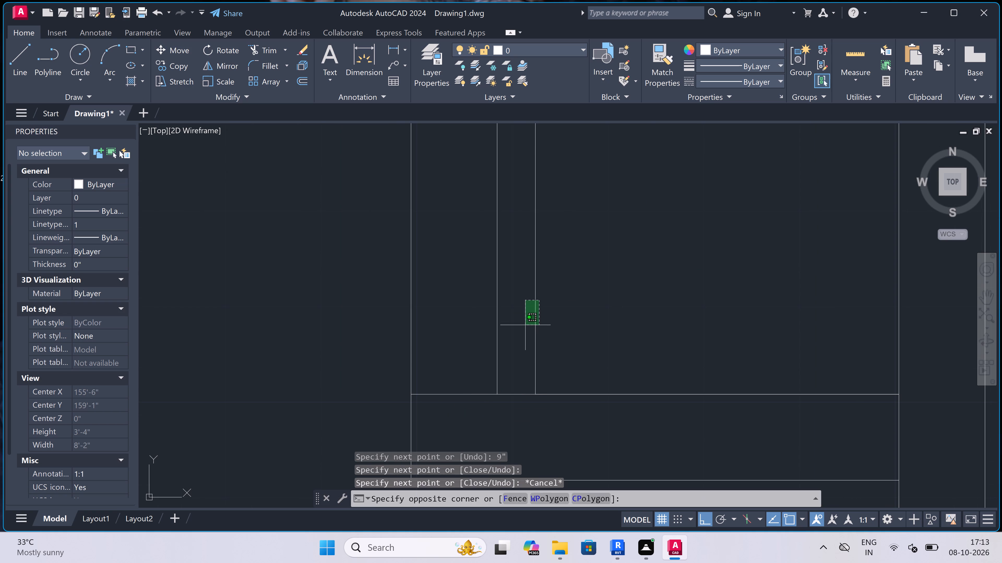
pyautogui.click(525, 326)
pyautogui.press('Delete')
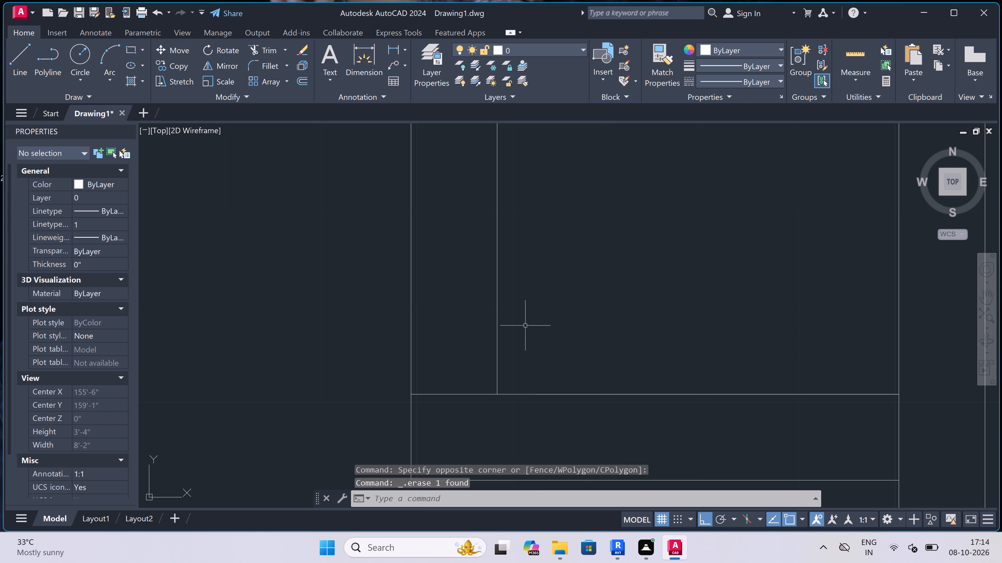
# Draw a line from the 9" wall's upper-right corner up to the stub wall's top line.
pyautogui.scroll(-3, 523, 326)
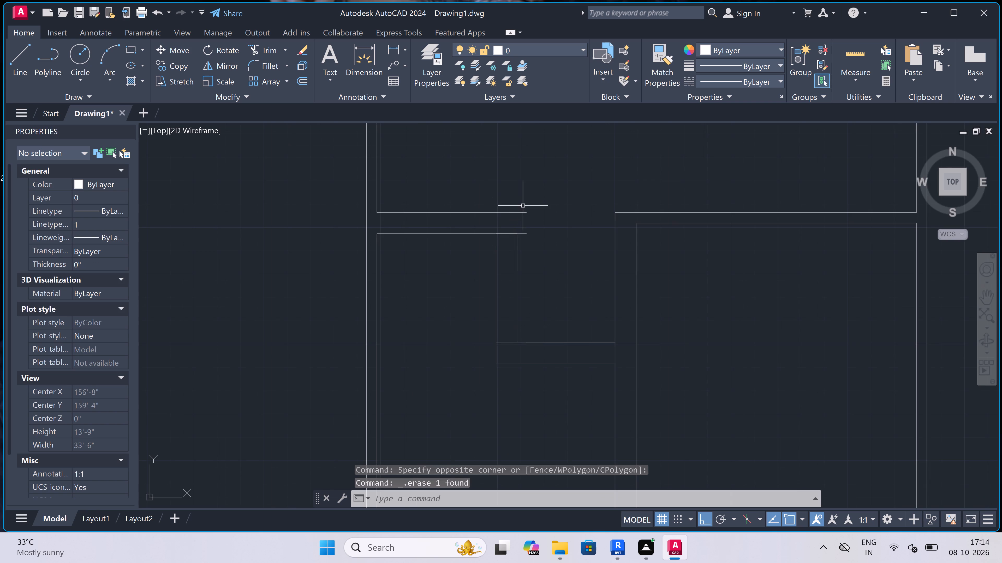
pyautogui.scroll(1, 525, 210)
pyautogui.press('space')
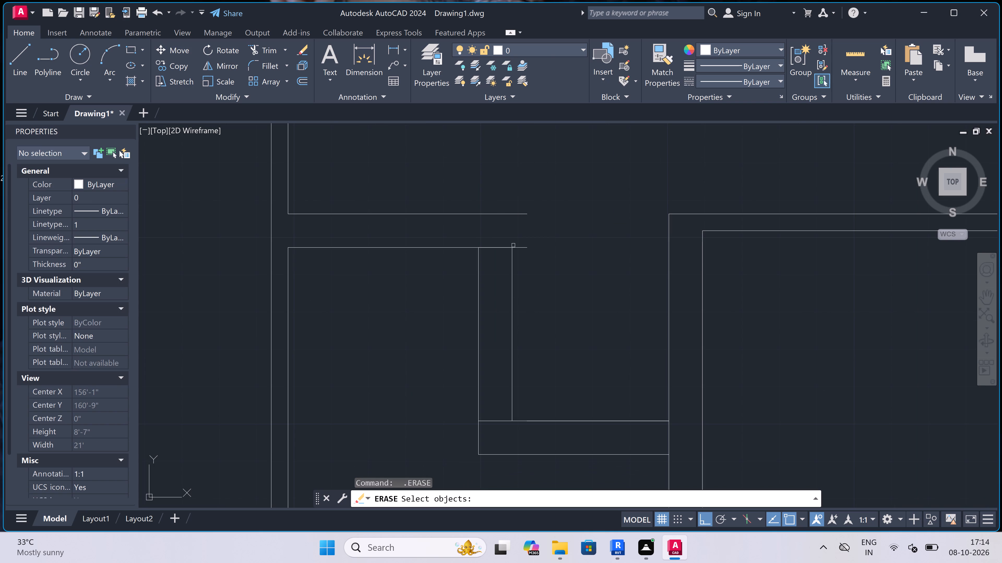
pyautogui.press('Escape')
pyautogui.write('l')
pyautogui.press('space')
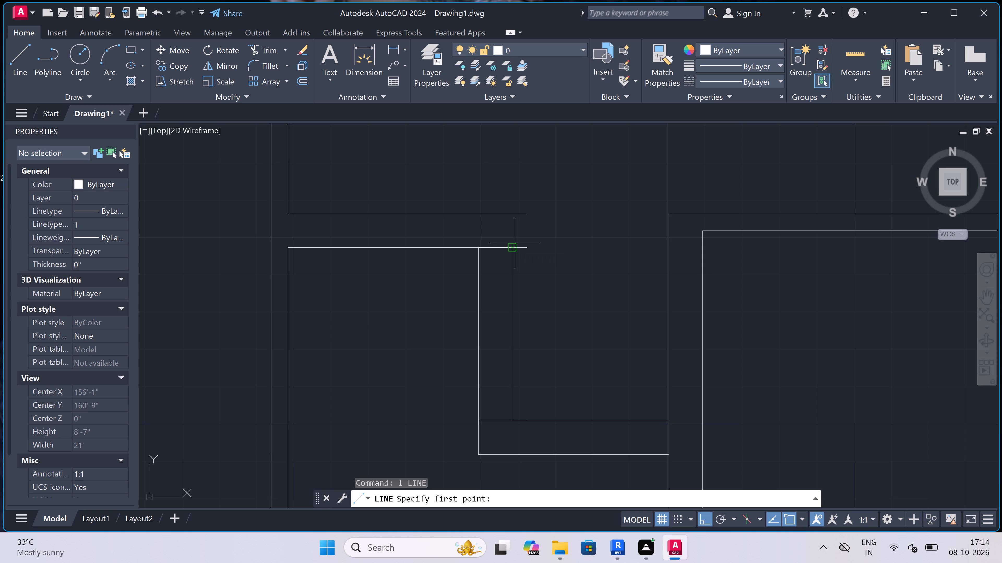
pyautogui.scroll(1, 514, 246)
pyautogui.click(514, 247)
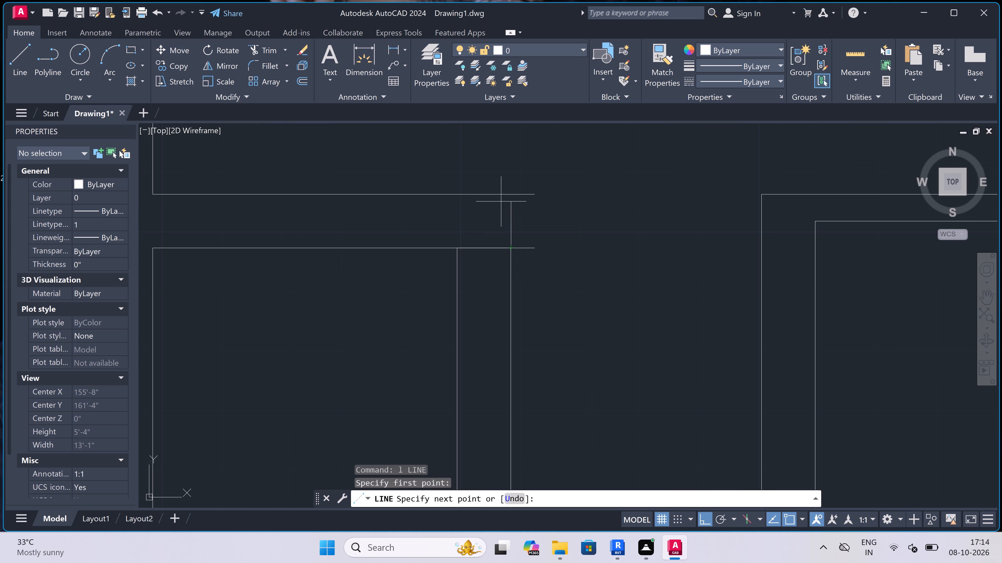
pyautogui.click(510, 194)
pyautogui.press('Escape')
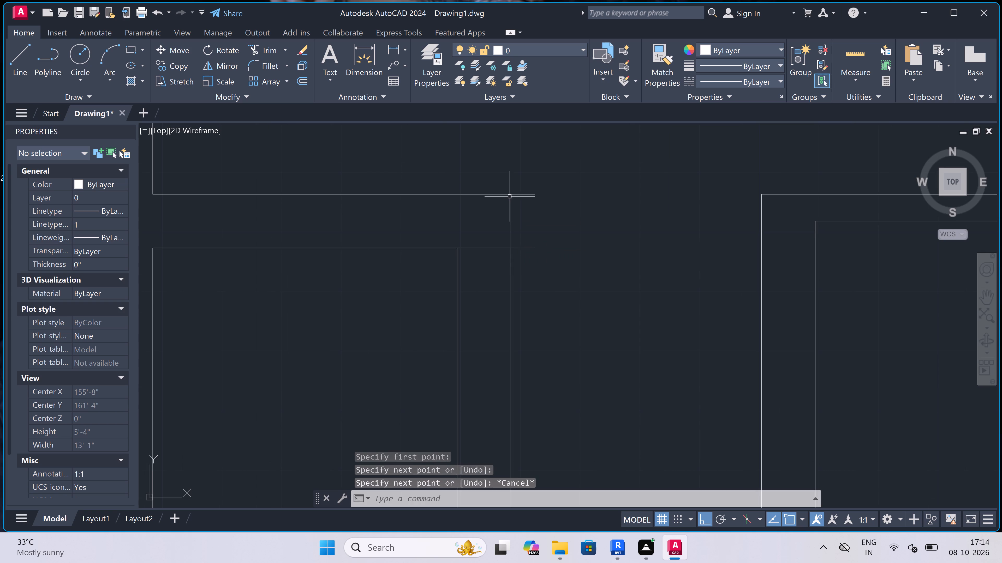
# Trim the stub wall's overhangs past the 9" wall and the segments crossing inside the wall at its upper and lower junctions.
pyautogui.write('tr')
pyautogui.press('space')
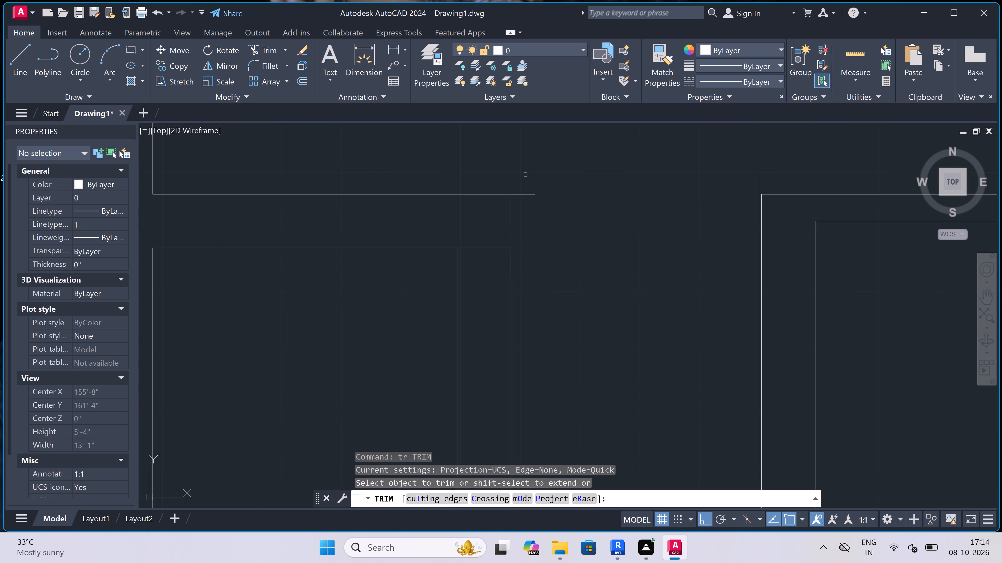
pyautogui.click(519, 186)
pyautogui.click(529, 282)
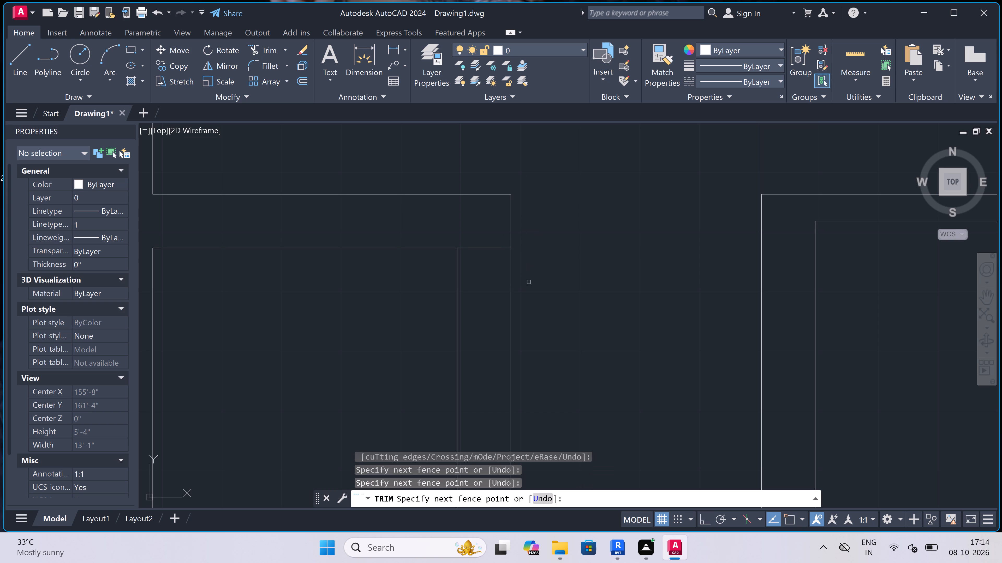
pyautogui.click(480, 247)
pyautogui.doubleClick(480, 246)
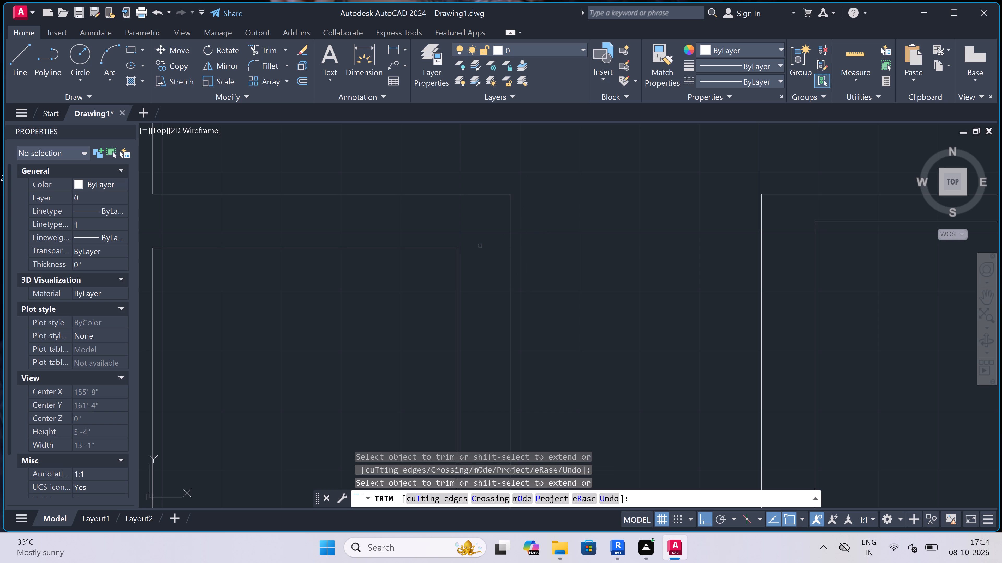
pyautogui.scroll(-4, 485, 235)
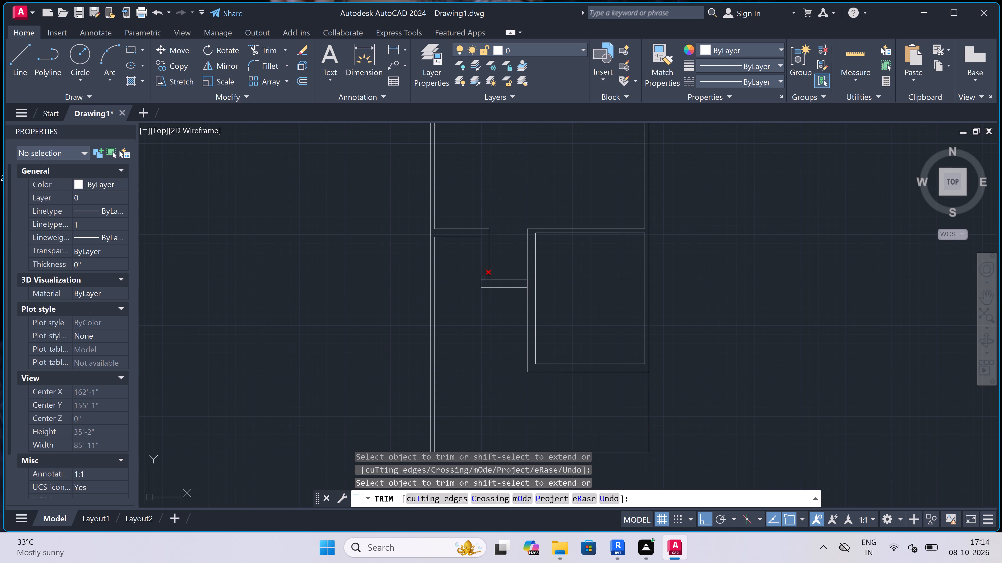
pyautogui.scroll(3, 487, 281)
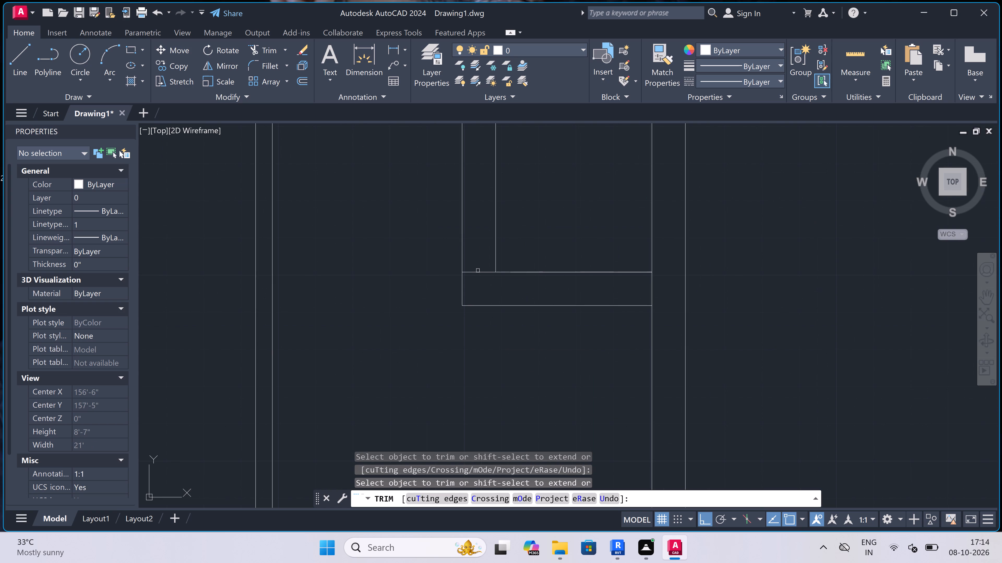
pyautogui.doubleClick(478, 272)
pyautogui.press('Escape')
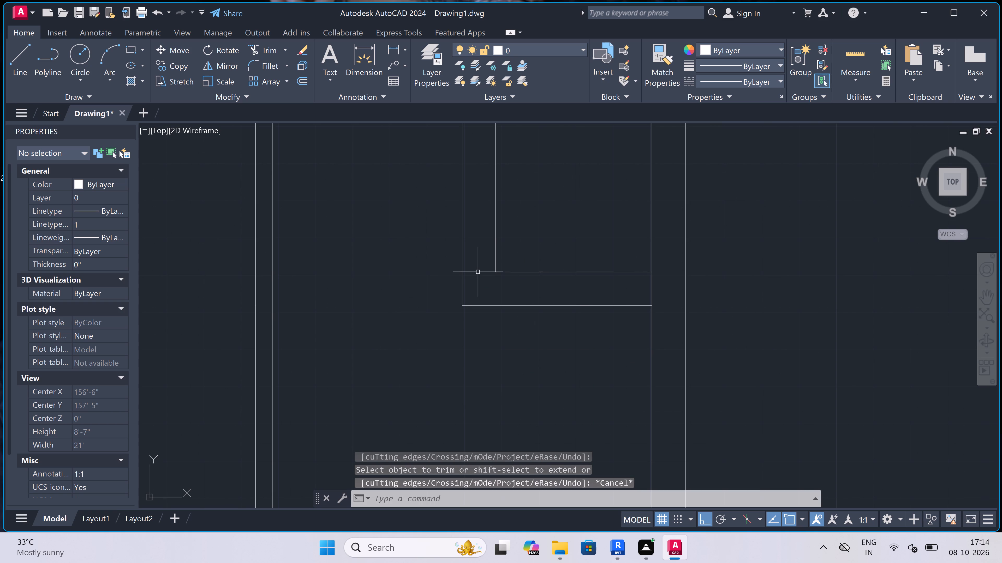
# Draw a jamb line across the 9" wall just above the cross wall, then from its midpoint a 2" line up and a 3' door line right.
pyautogui.scroll(-2, 478, 272)
pyautogui.scroll(1, 486, 238)
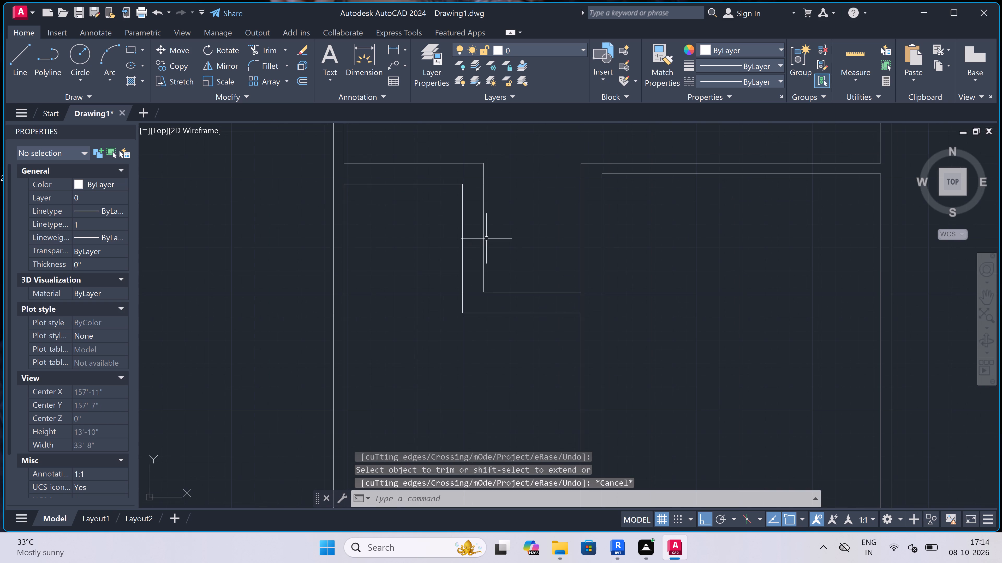
pyautogui.press('l')
pyautogui.press('space')
pyautogui.scroll(1, 484, 259)
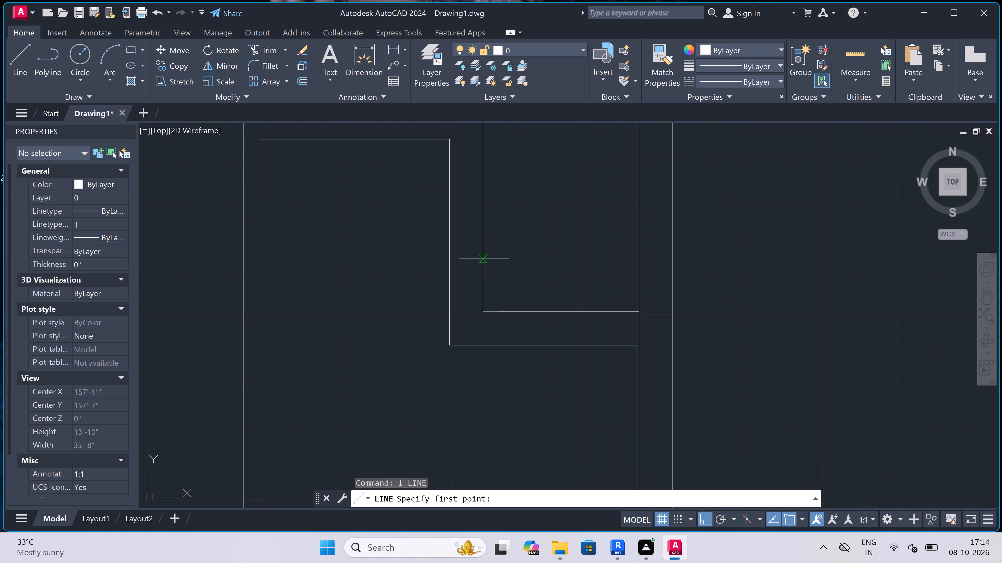
pyautogui.click(483, 298)
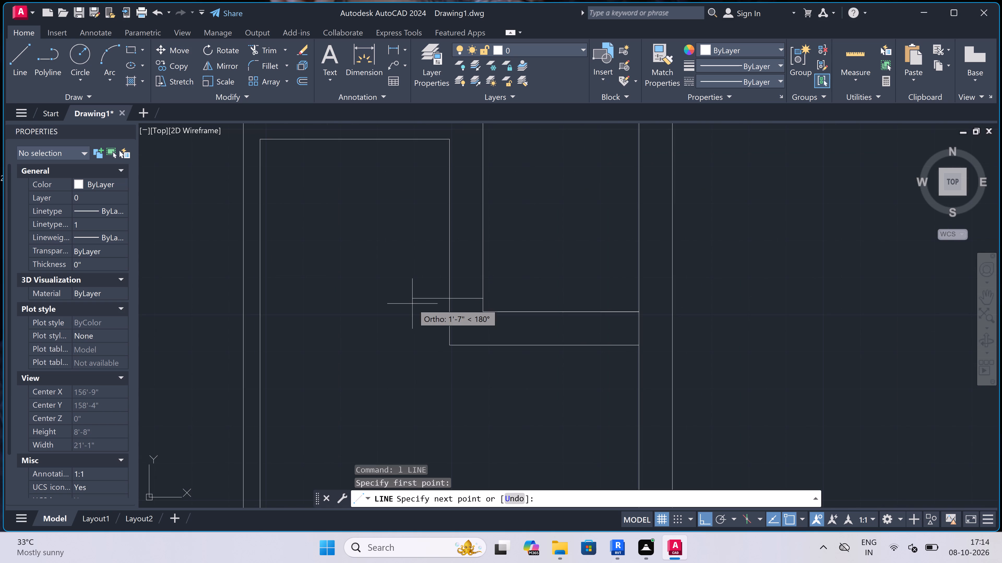
pyautogui.click(449, 298)
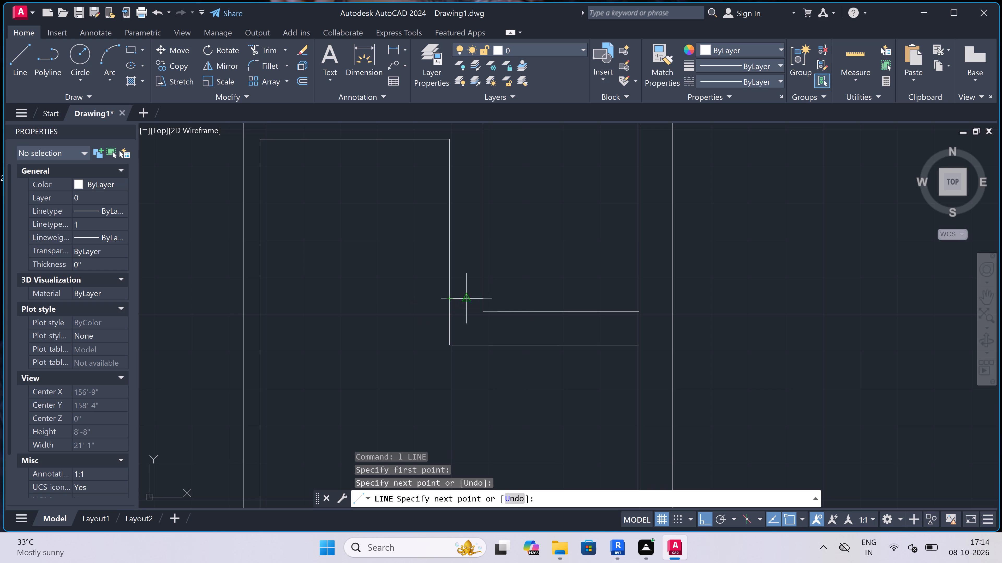
pyautogui.click(467, 297)
pyautogui.write('2"')
pyautogui.press('space')
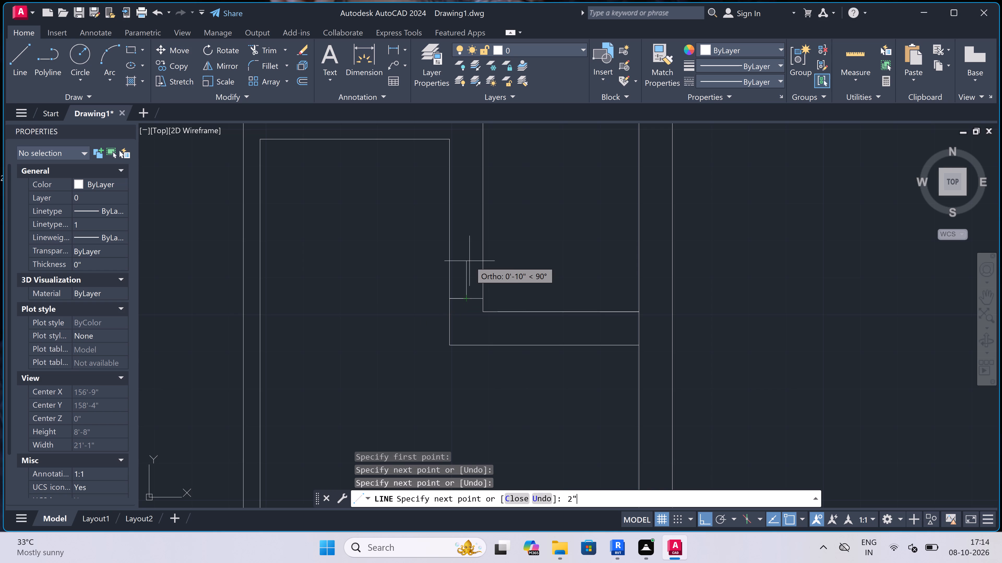
pyautogui.write("3'")
pyautogui.press('space')
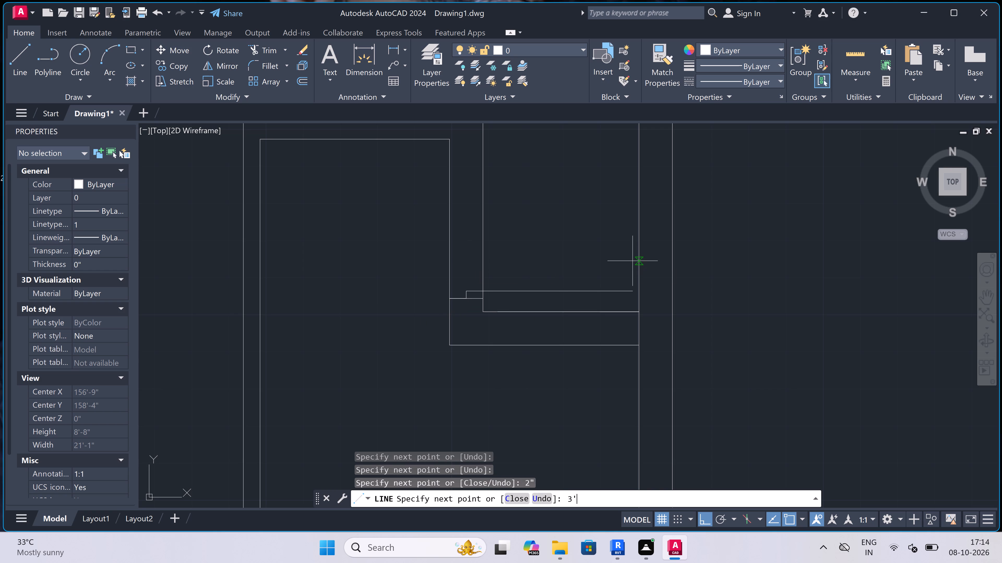
pyautogui.press('Escape')
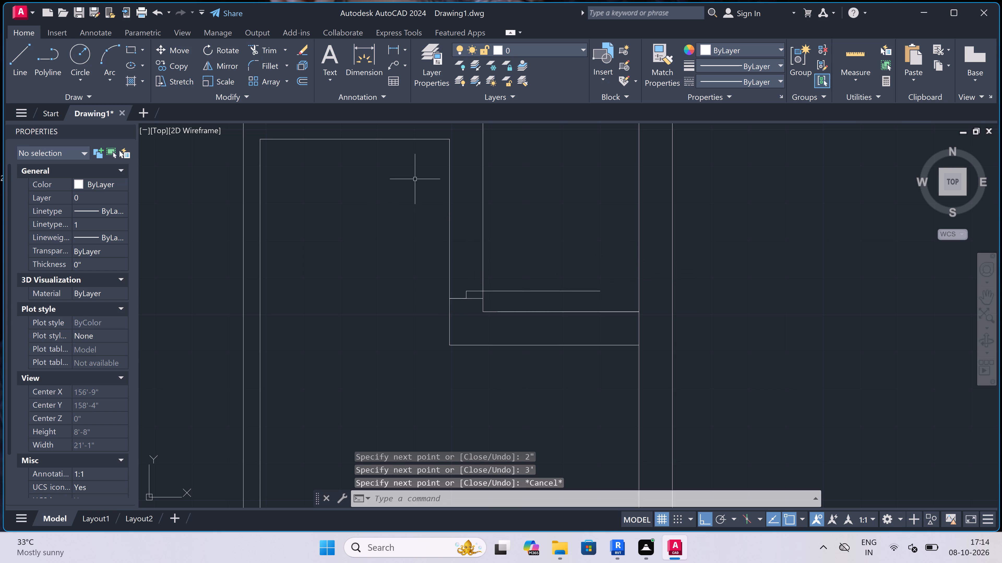
# Draw a second jamb line across the 9" wall near its top, with a 2" line down from its midpoint.
pyautogui.press('space')
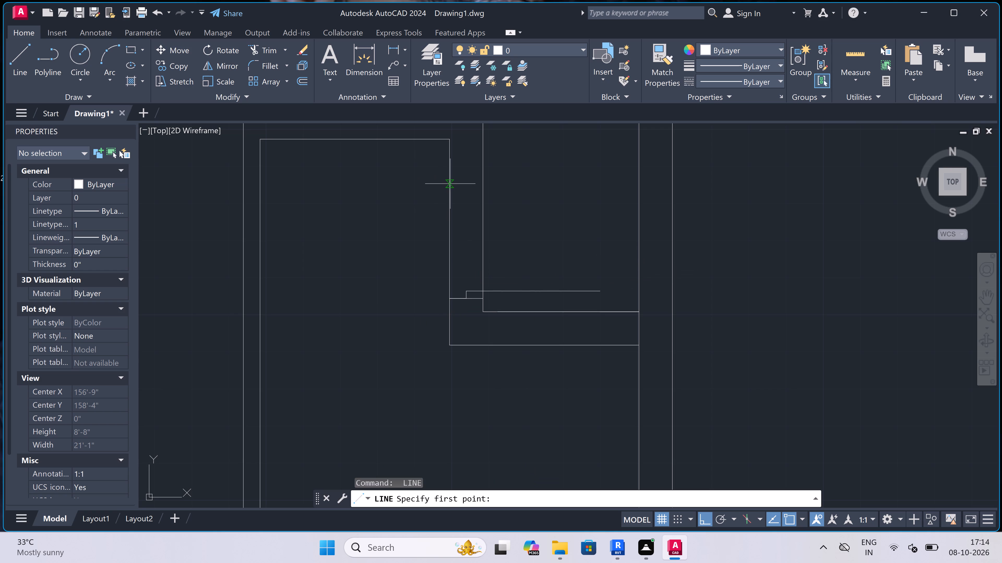
pyautogui.click(450, 183)
pyautogui.click(478, 182)
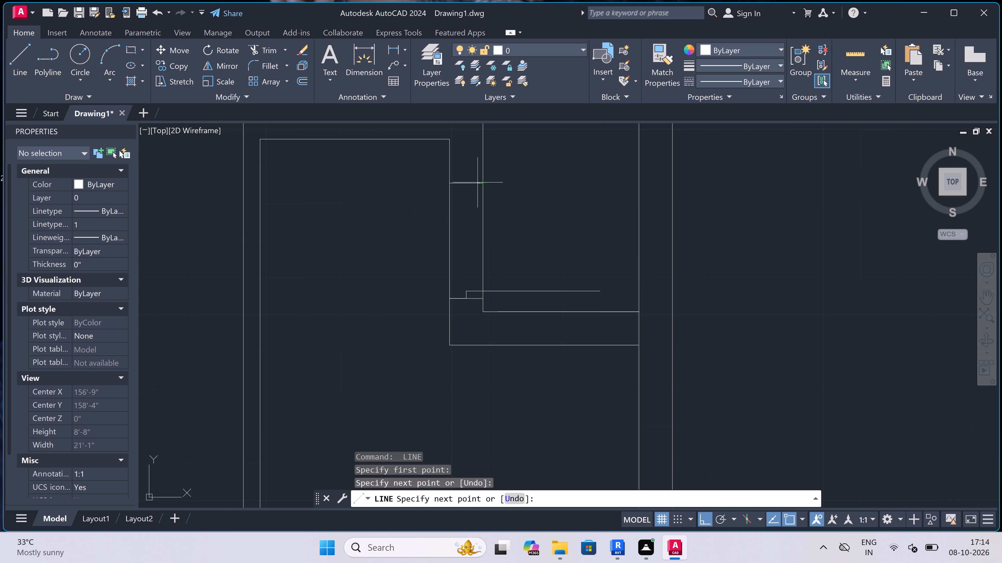
pyautogui.click(470, 181)
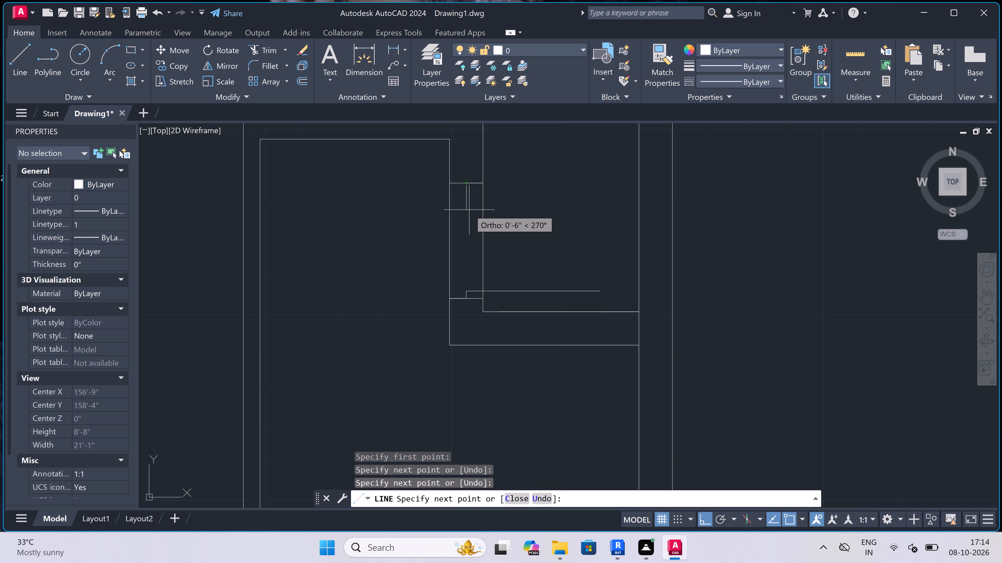
pyautogui.write('2"')
pyautogui.press('space')
pyautogui.press('Escape')
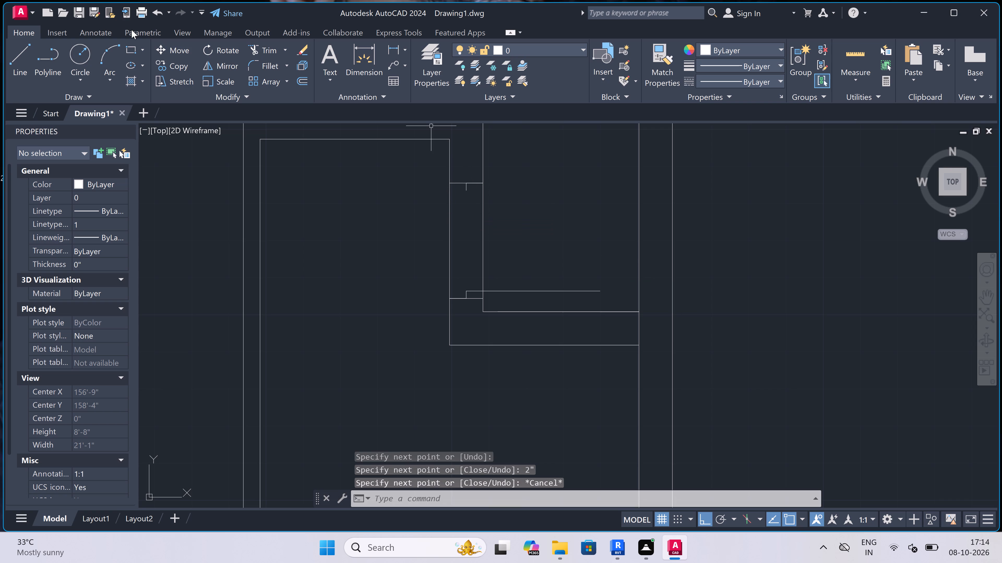
# Draw the door swing as a Start, End, Direction arc from the 3' door line's end to the upper 2" line's end, bulging outward.
pyautogui.click(109, 76)
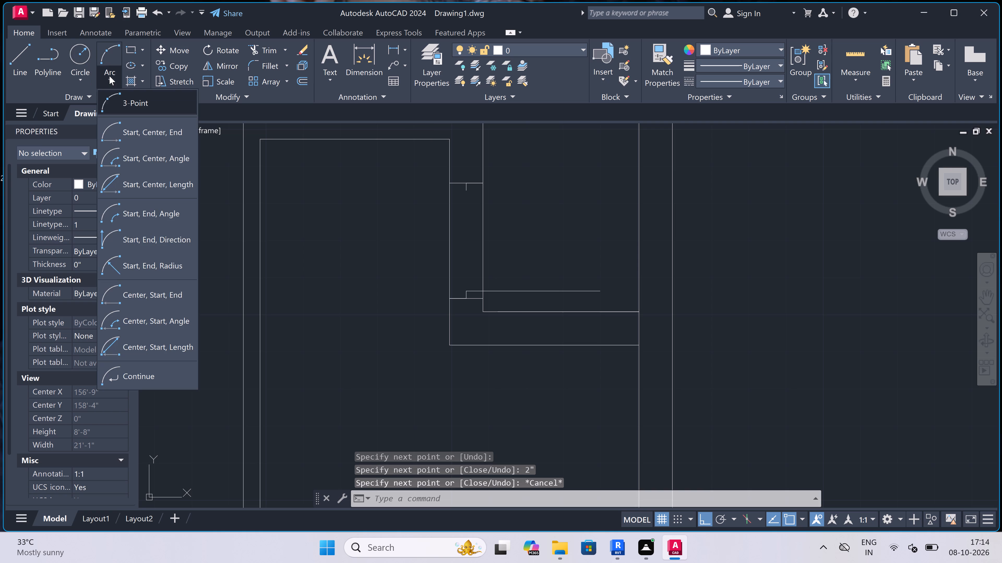
pyautogui.click(164, 239)
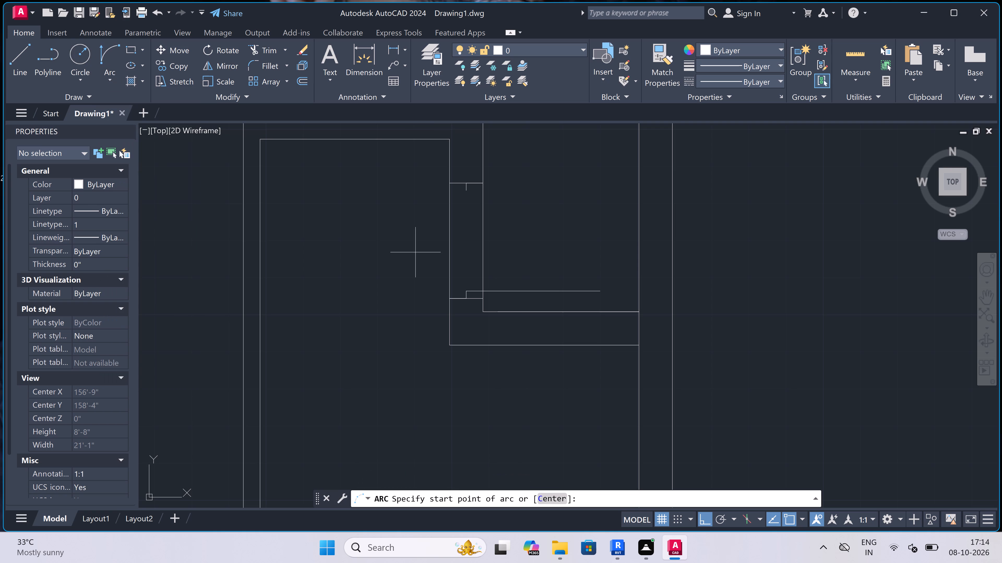
pyautogui.click(597, 287)
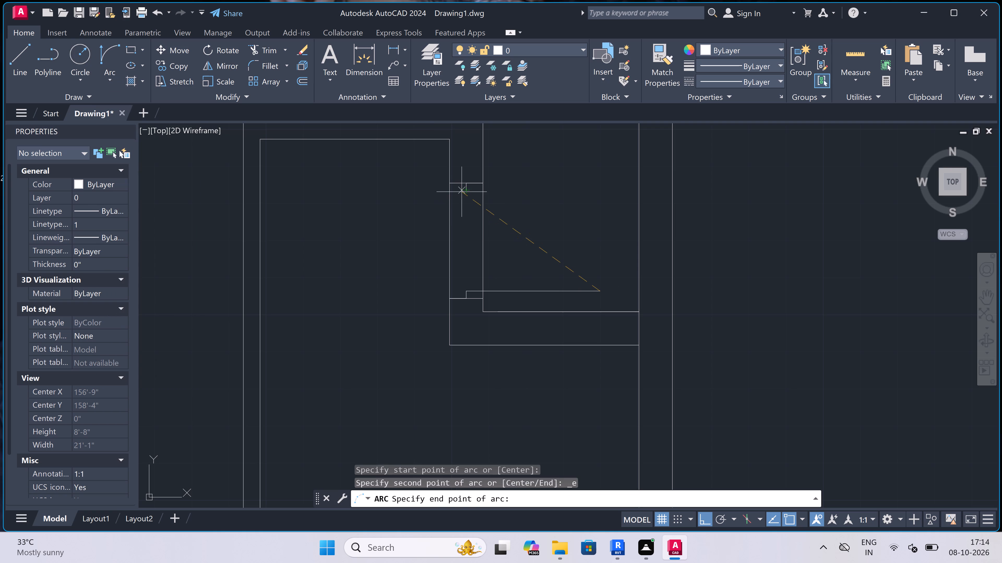
pyautogui.doubleClick(467, 191)
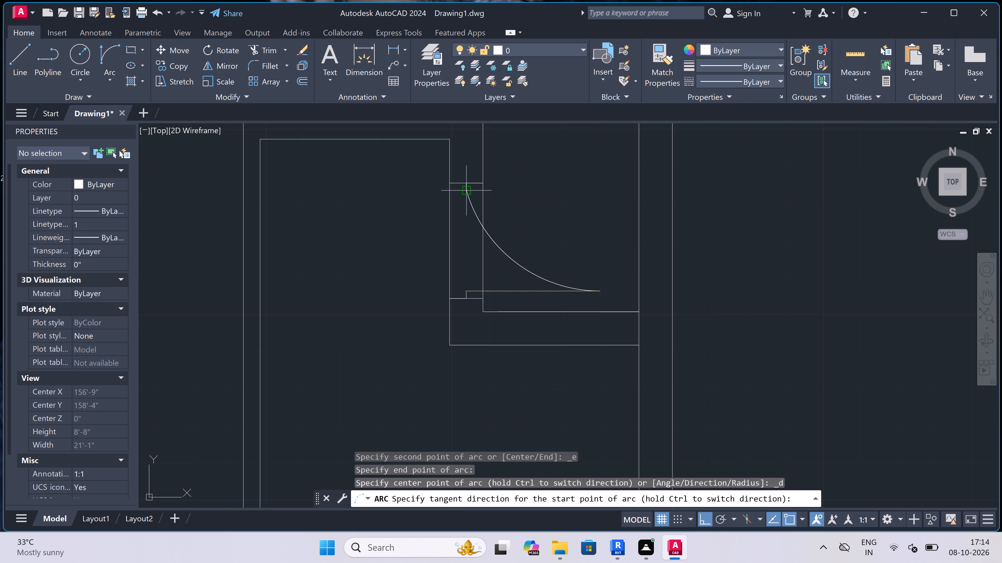
pyautogui.doubleClick(506, 166)
# Trim both faces of the 9" wall between the two jamb lines to open the doorway.
pyautogui.write('tr')
pyautogui.press('space')
pyautogui.click(511, 229)
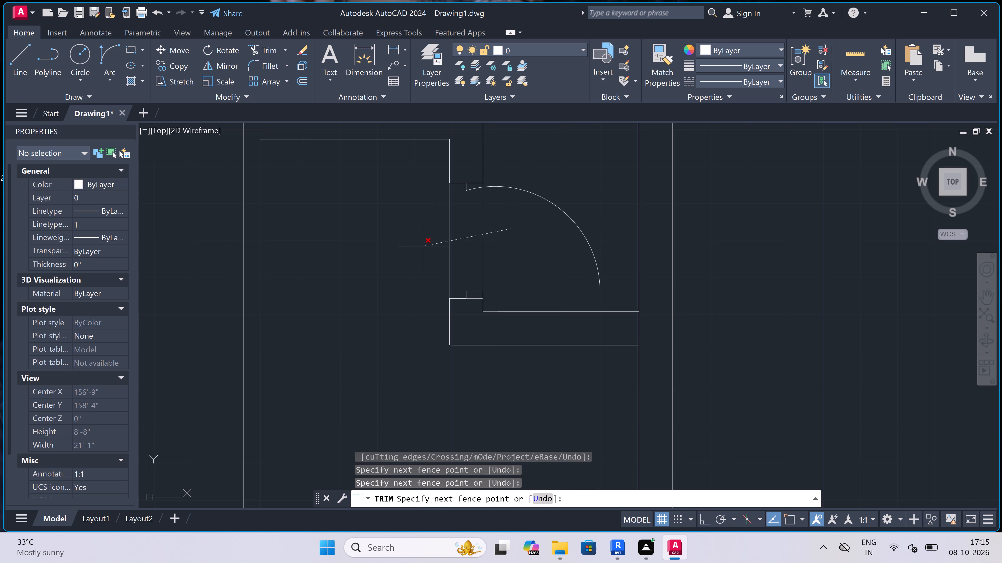
pyautogui.click(402, 250)
pyautogui.scroll(-3, 412, 247)
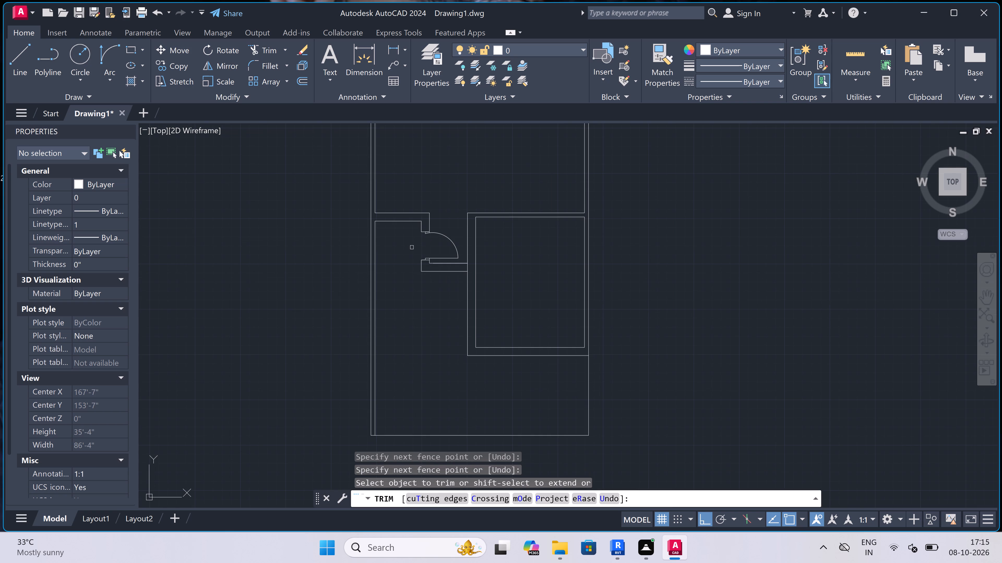
pyautogui.press('Escape')
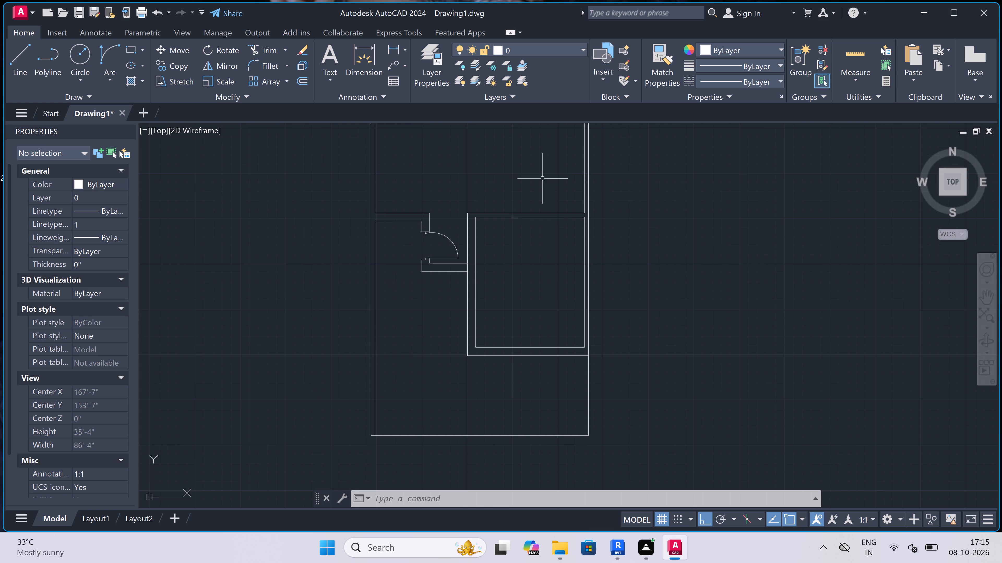
# Draw a jamb line across the lower-right room's top wall near its left corner, then from its midpoint a 2" line right and a 3' door line down.
pyautogui.scroll(2, 522, 182)
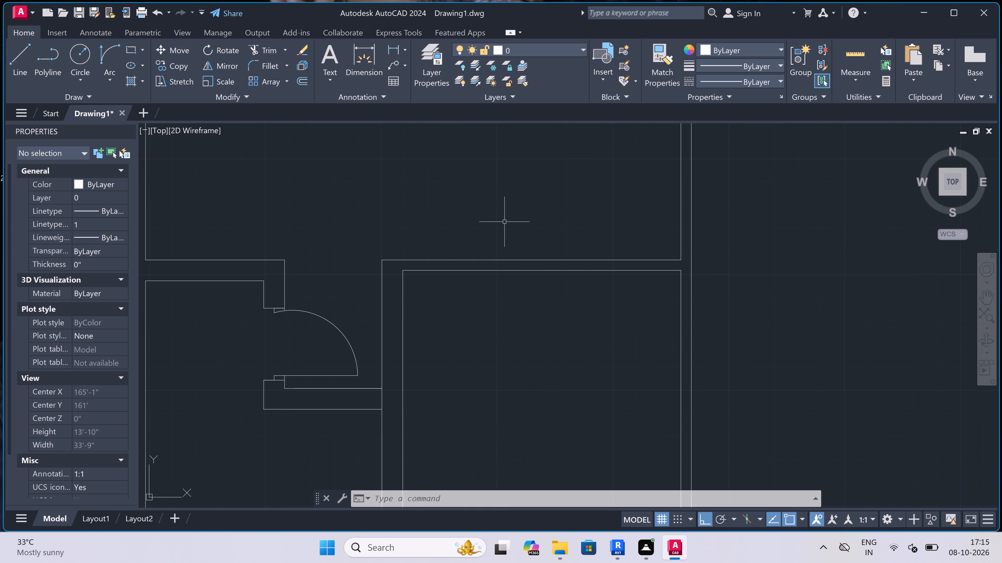
pyautogui.press('l')
pyautogui.press('space')
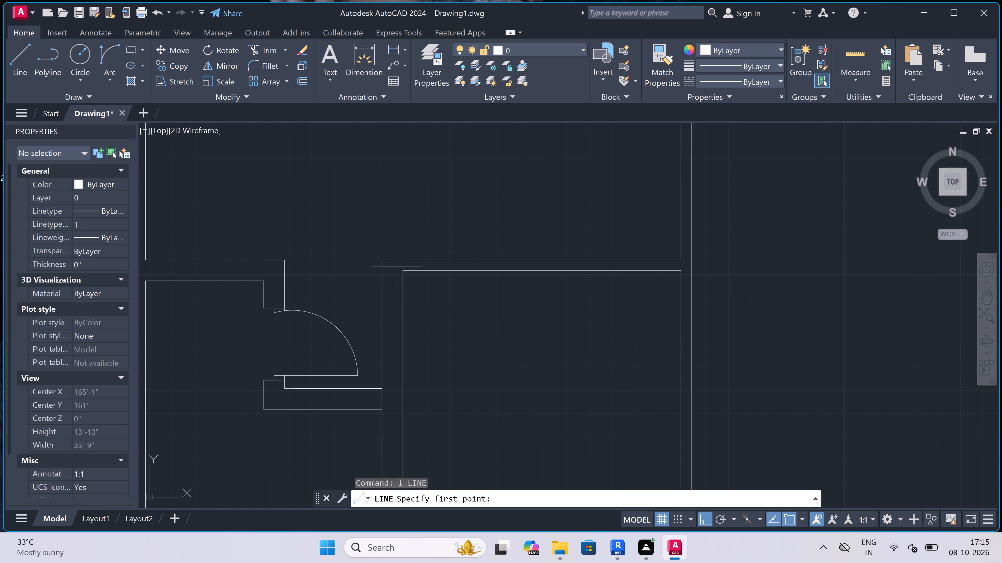
pyautogui.scroll(1, 396, 266)
pyautogui.click(428, 275)
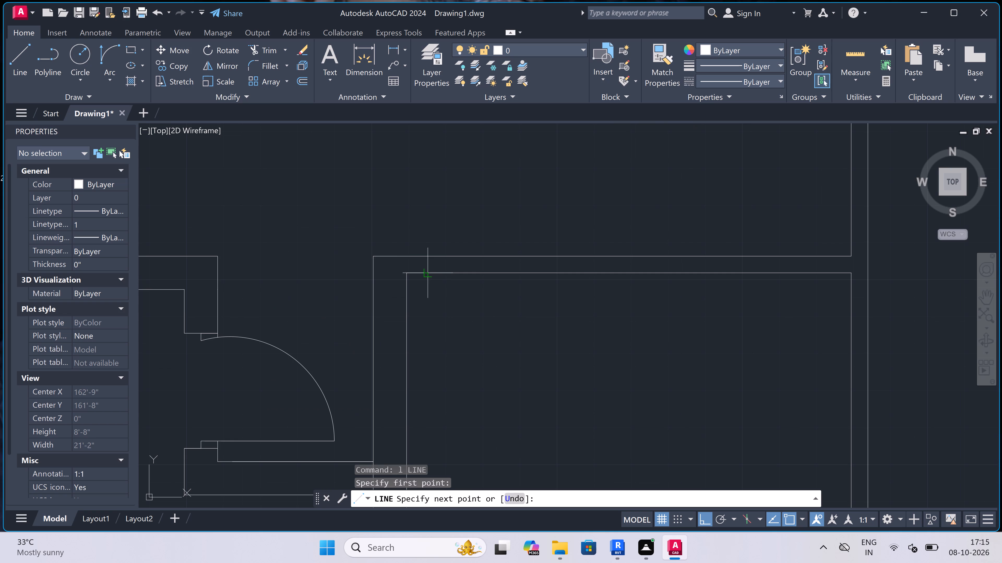
pyautogui.click(423, 259)
pyautogui.scroll(2, 423, 259)
pyautogui.click(437, 274)
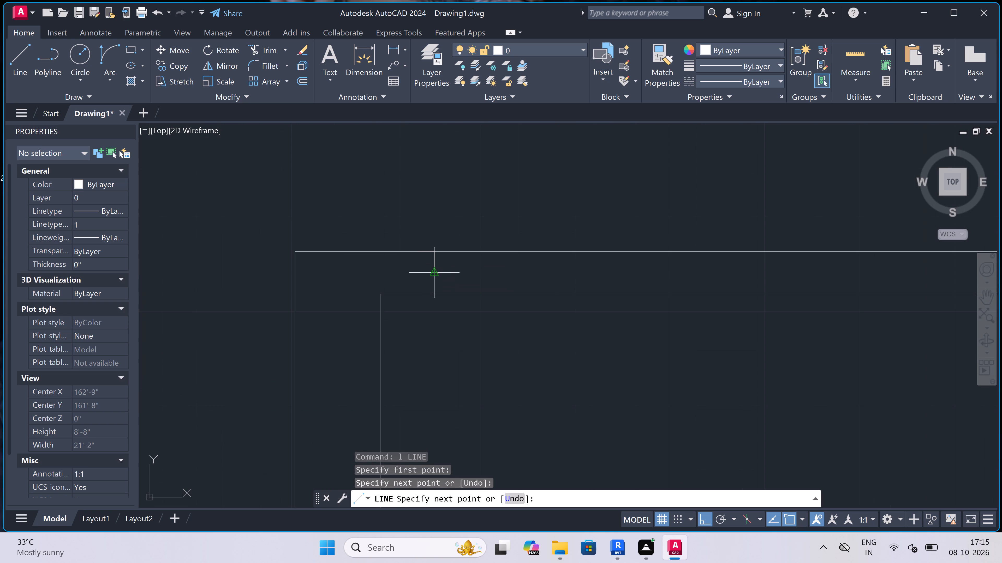
pyautogui.press('2')
pyautogui.hotkey('shift', '"')
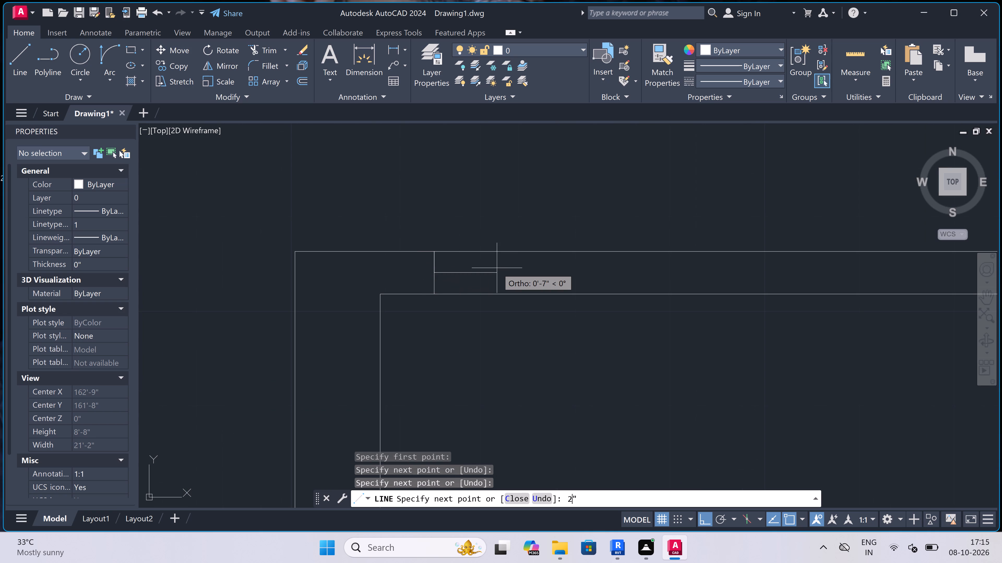
pyautogui.press('space')
pyautogui.write("3'")
pyautogui.press('space')
pyautogui.press('Escape')
pyautogui.scroll(-2, 438, 249)
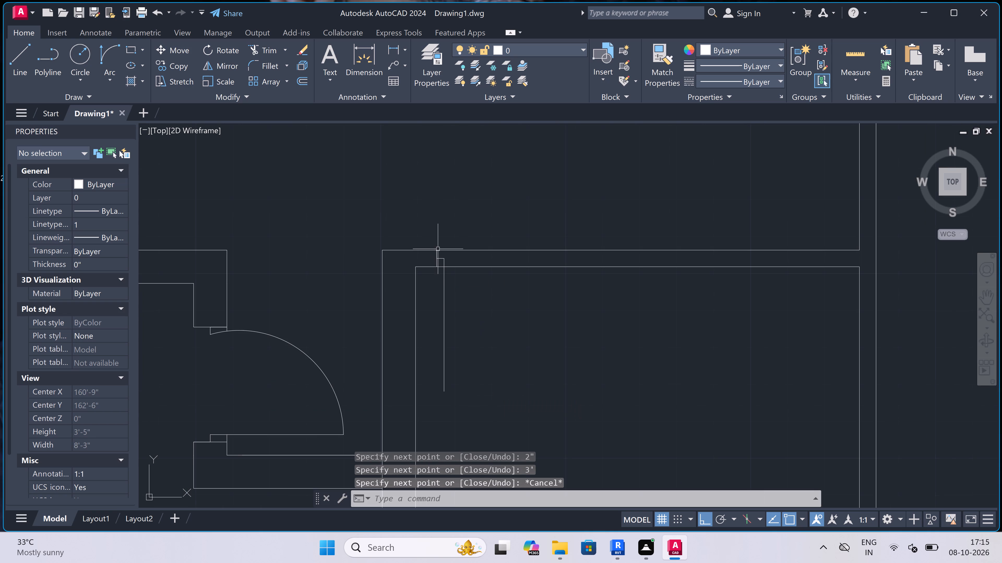
# Draw a second jamb line across the same top wall further right, with a 2" line left from its midpoint.
pyautogui.press('space')
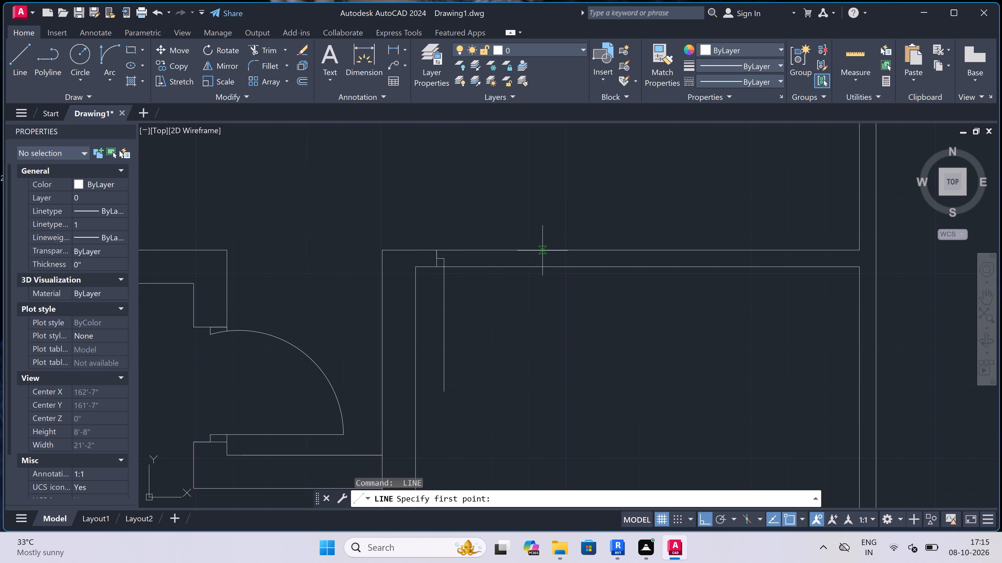
pyautogui.click(550, 249)
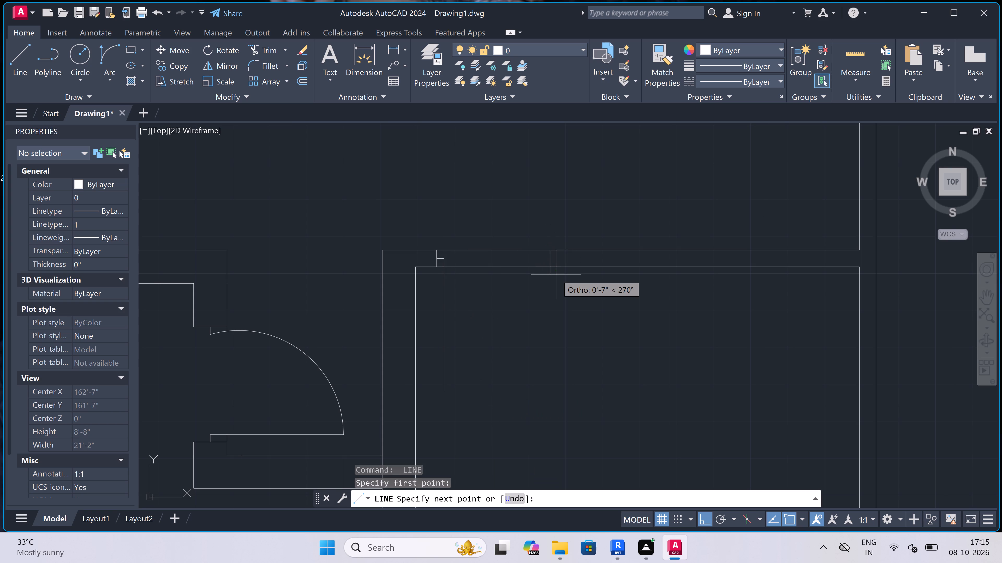
pyautogui.click(553, 266)
pyautogui.click(551, 260)
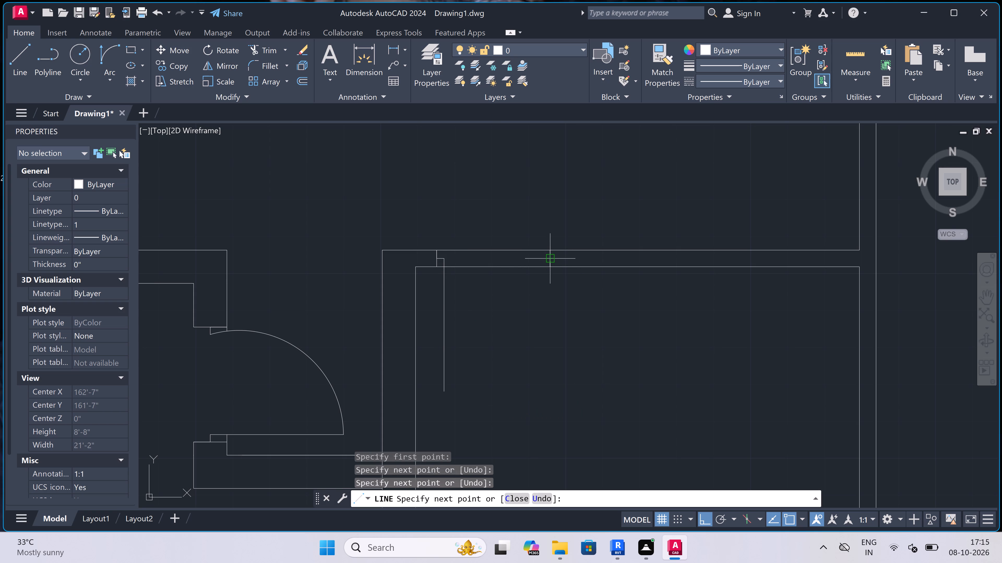
pyautogui.write('2"')
pyautogui.press('space')
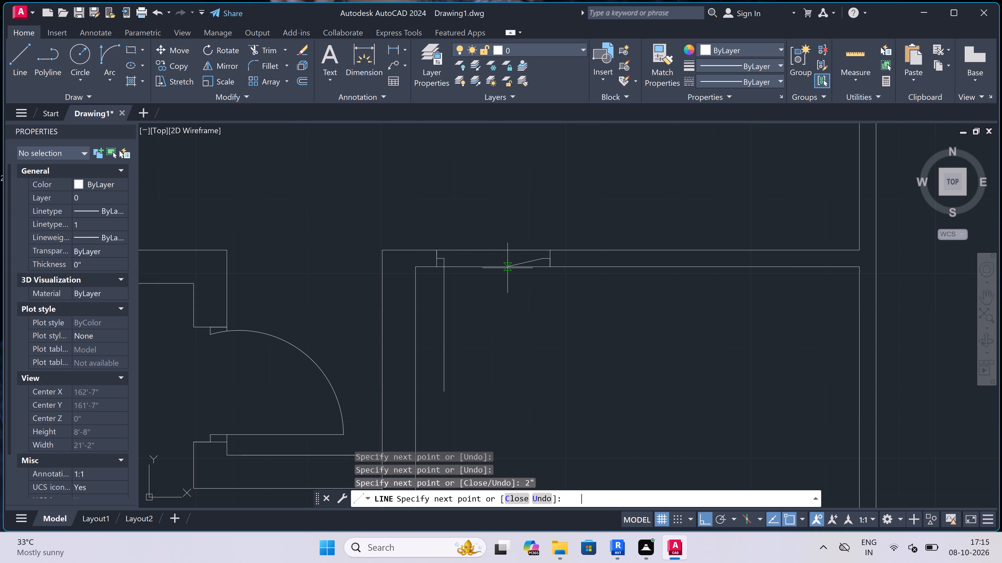
pyautogui.press('Escape')
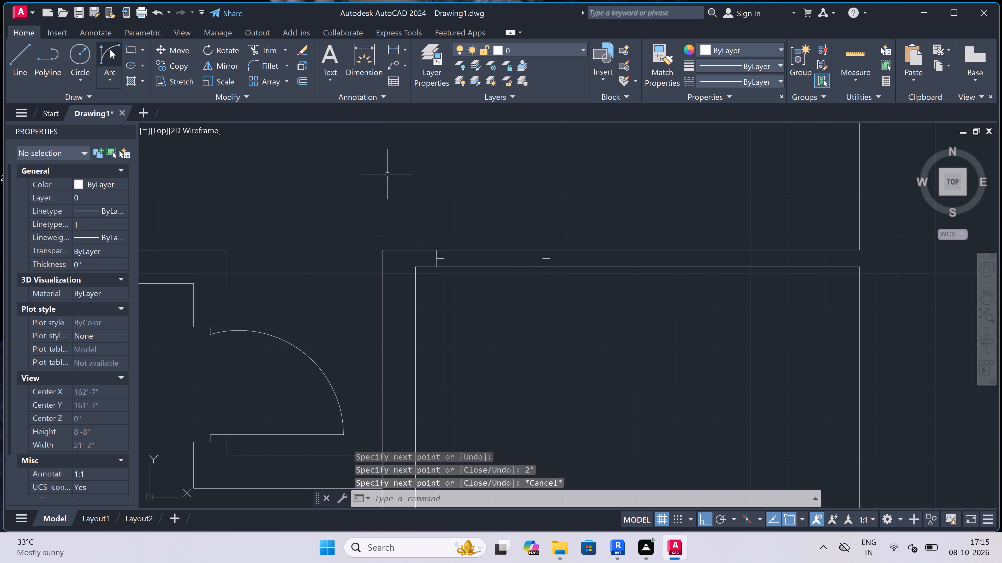
# Draw the door swing as a Start, End, Direction arc from the 3' door line's lower end to the 2" line's end, bulging into the room.
pyautogui.click(110, 49)
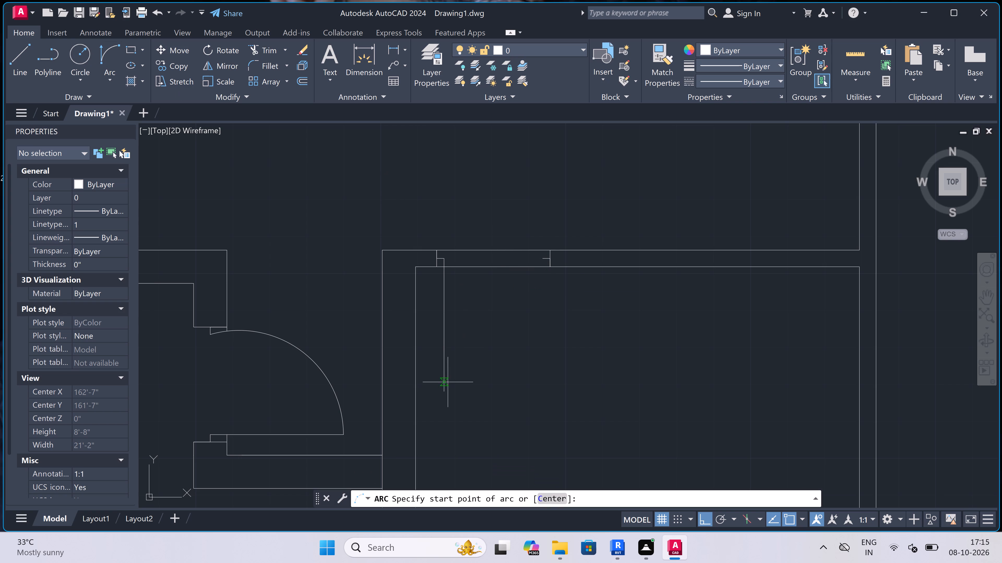
pyautogui.click(444, 393)
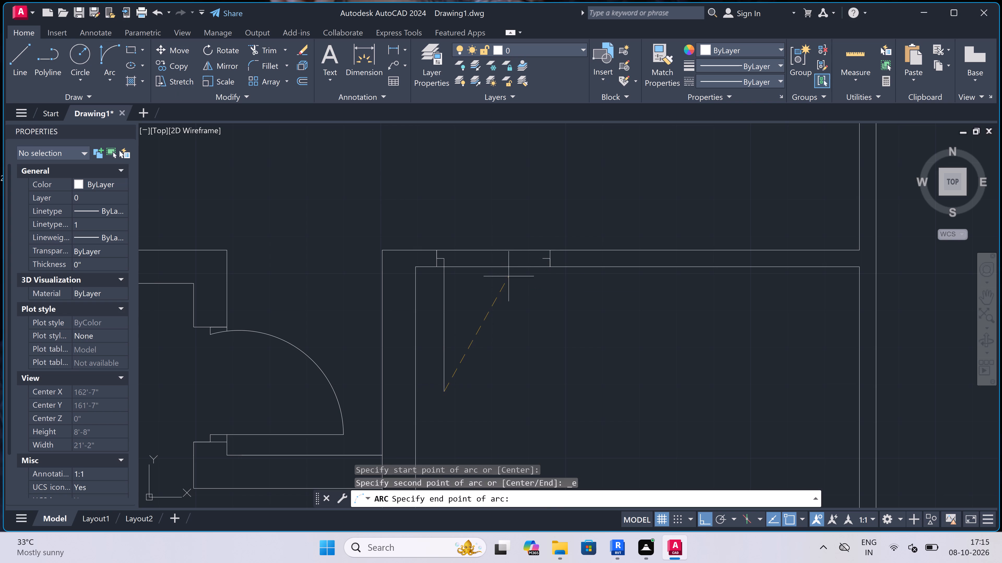
pyautogui.click(540, 260)
pyautogui.click(572, 309)
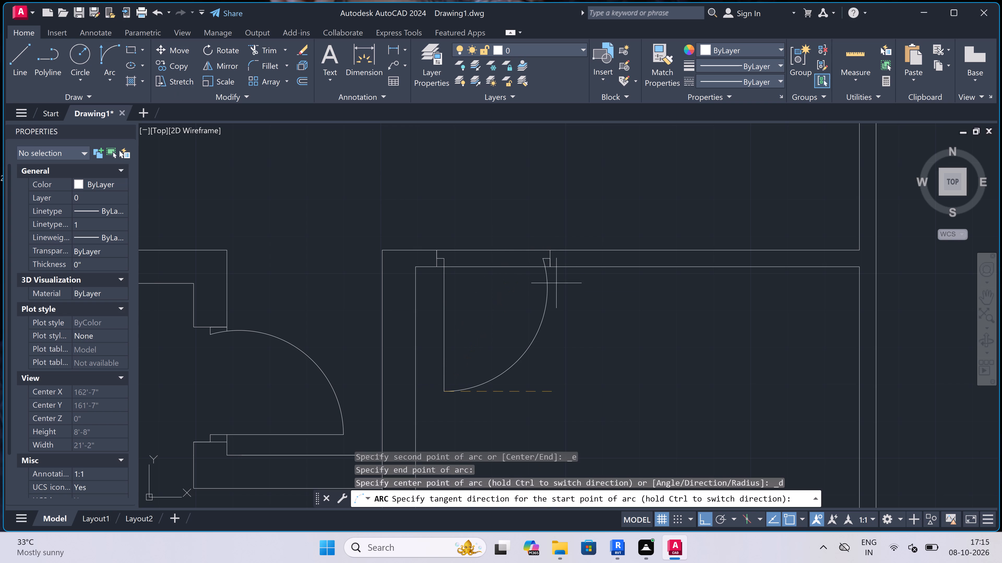
# Trim both faces of the room's top wall between the two jamb lines to open the doorway.
pyautogui.press('t')
pyautogui.press('r')
pyautogui.press('space')
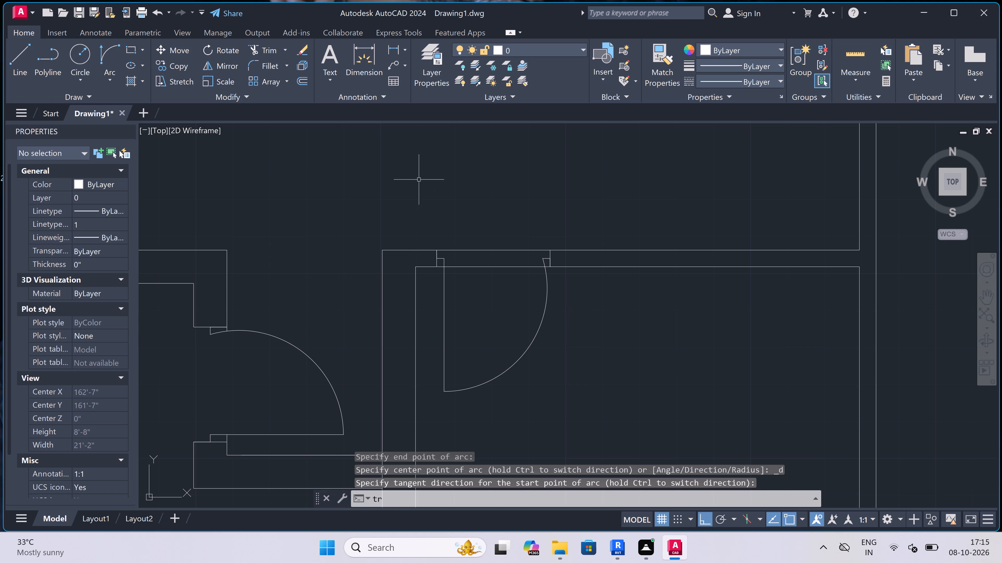
pyautogui.click(448, 175)
pyautogui.moveTo(485, 298); pyautogui.dragTo(486, 278)
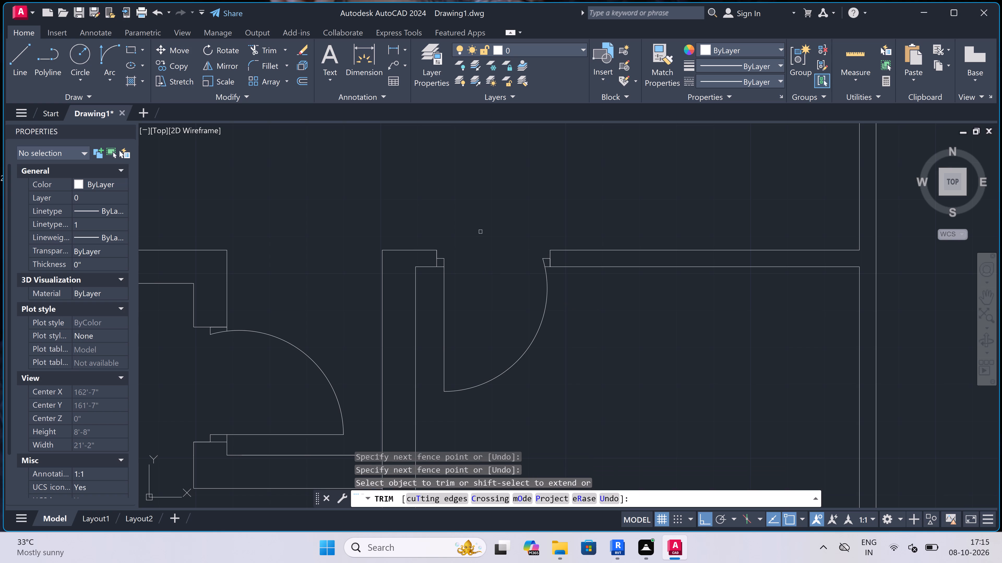
pyautogui.press('Escape')
# Draw a window in the lower-right room's bottom wall: a line across the wall, a 5' line right from its midpoint, and a closing line across.
pyautogui.scroll(-4, 407, 205)
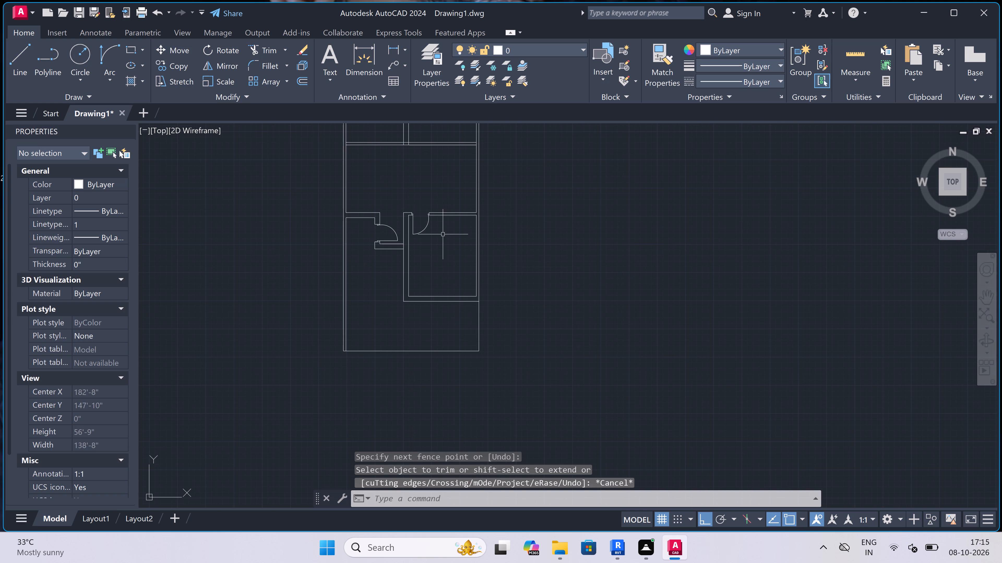
pyautogui.scroll(2, 460, 290)
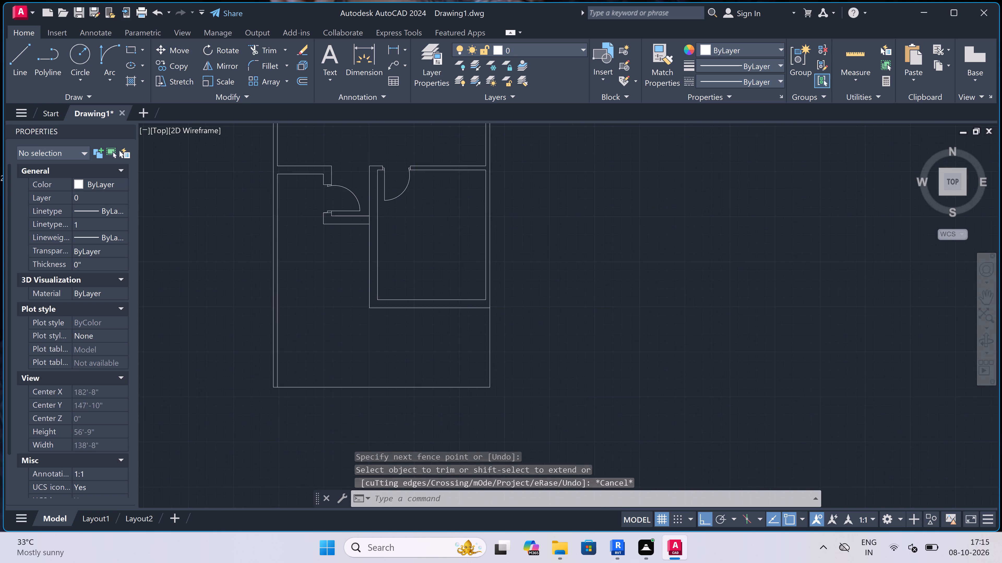
pyautogui.press('l')
pyautogui.press('space')
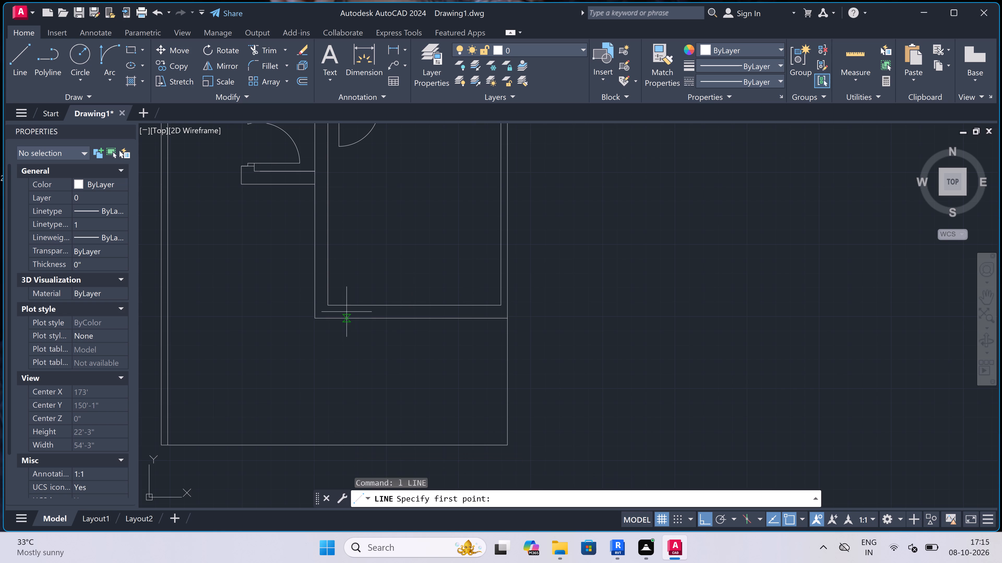
pyautogui.scroll(2, 368, 298)
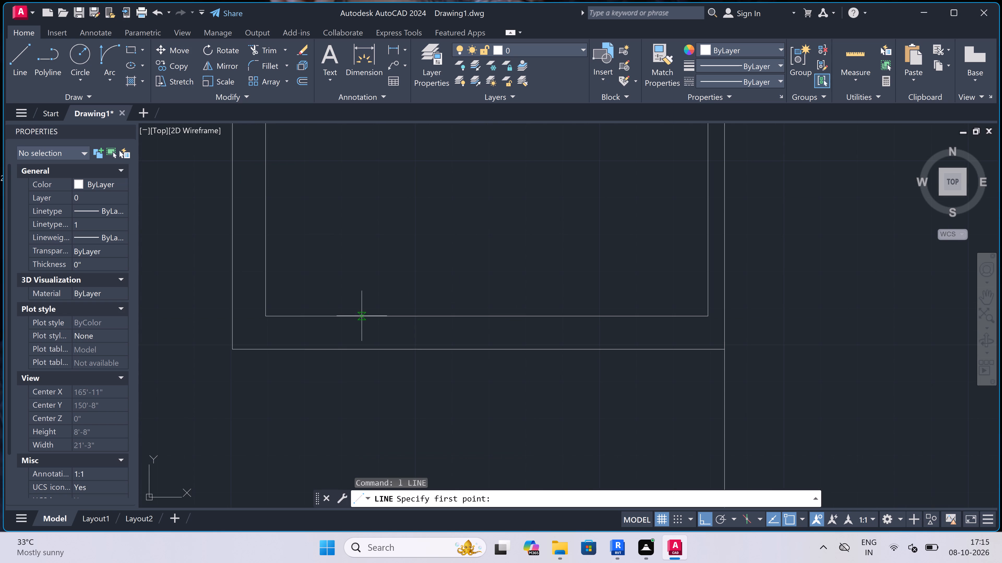
pyautogui.click(353, 317)
pyautogui.click(353, 347)
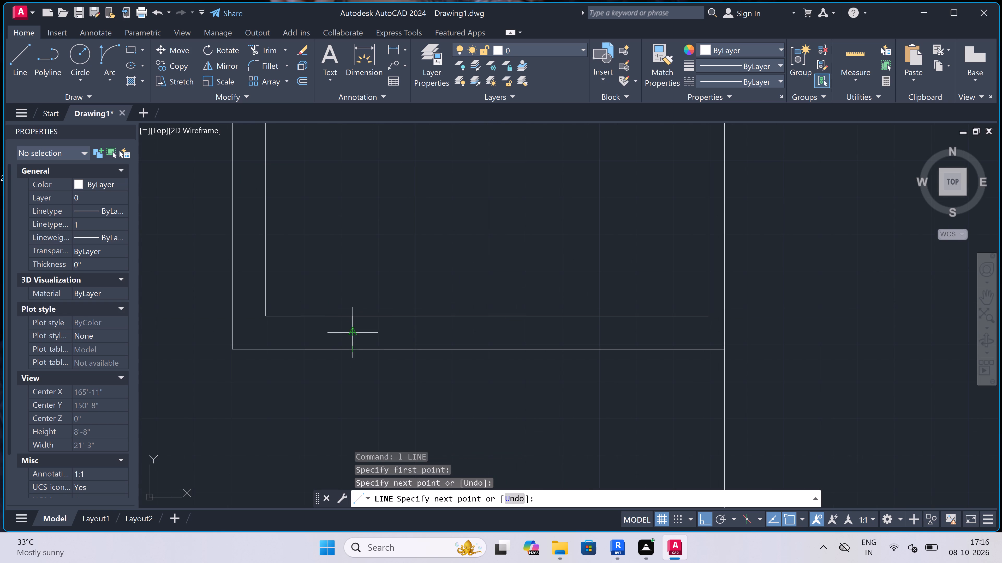
pyautogui.click(350, 334)
pyautogui.write("5'")
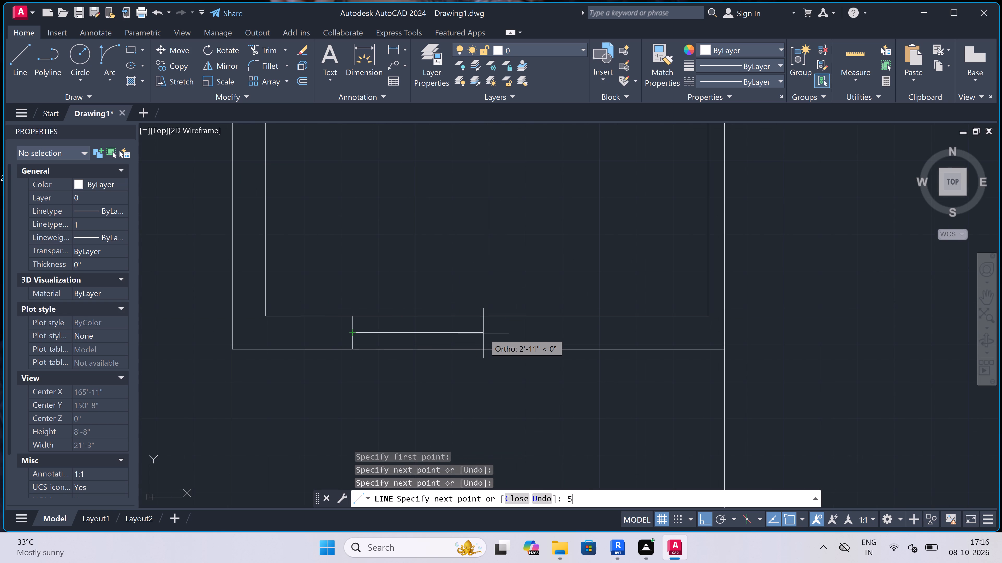
pyautogui.press('space')
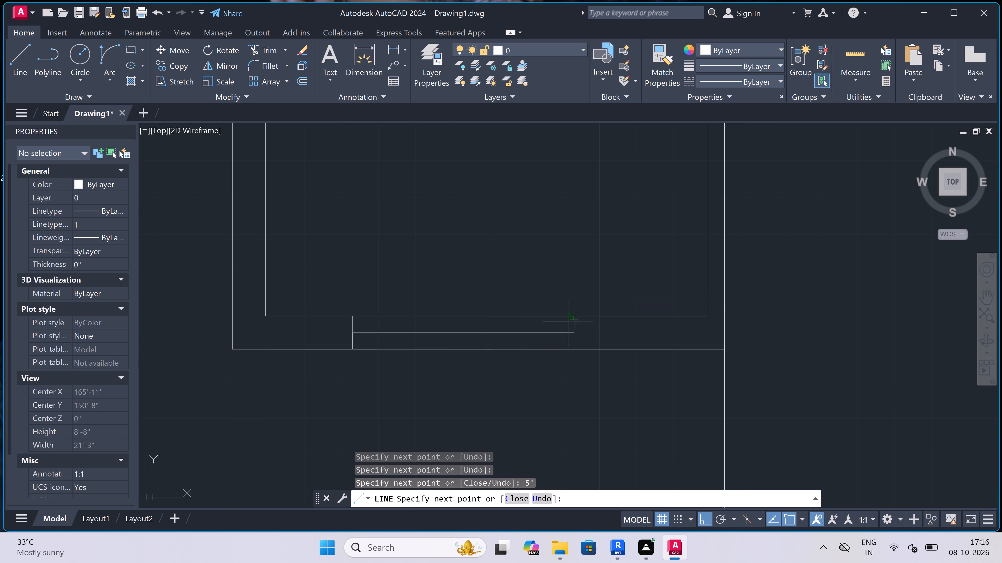
pyautogui.click(575, 316)
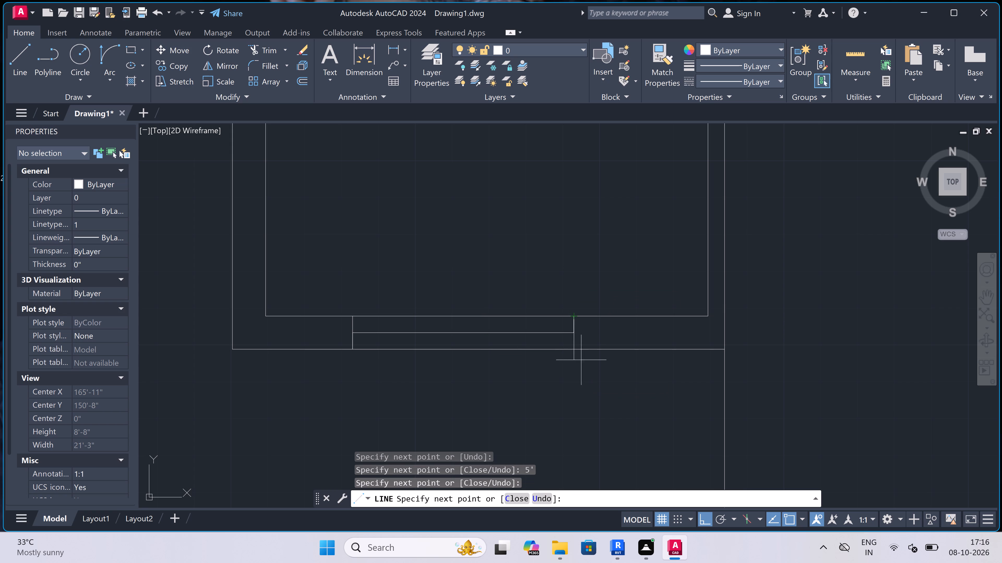
pyautogui.click(576, 351)
pyautogui.press('Escape')
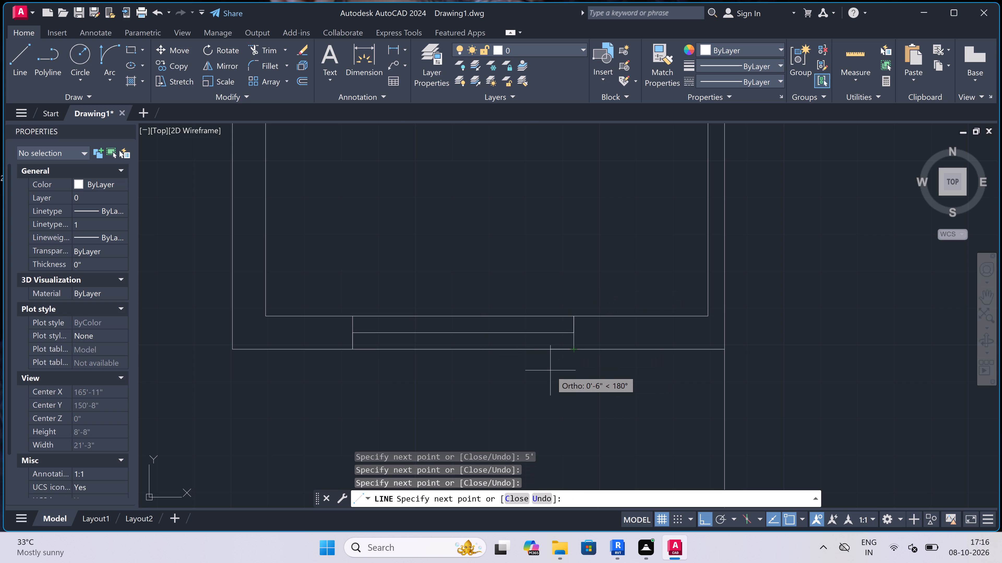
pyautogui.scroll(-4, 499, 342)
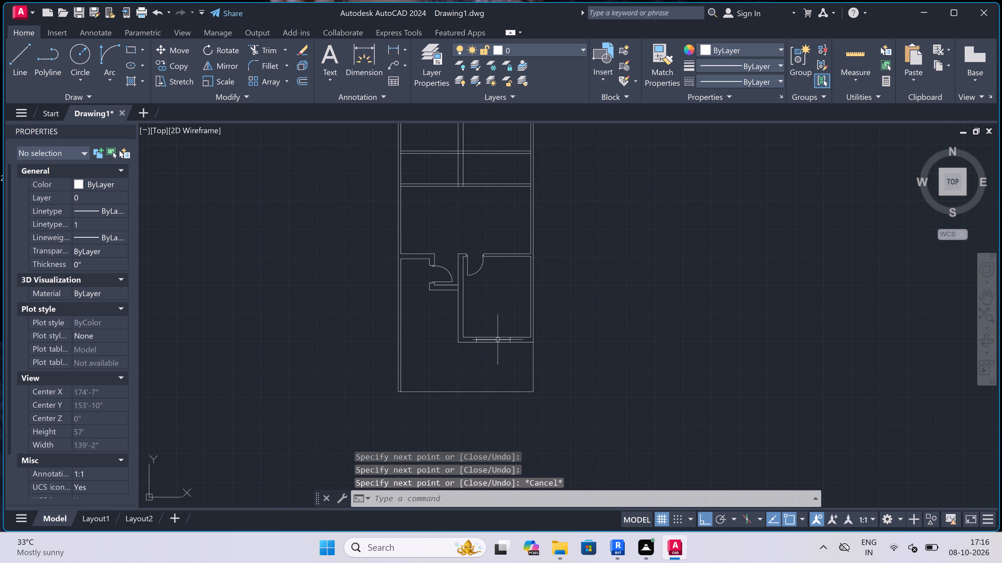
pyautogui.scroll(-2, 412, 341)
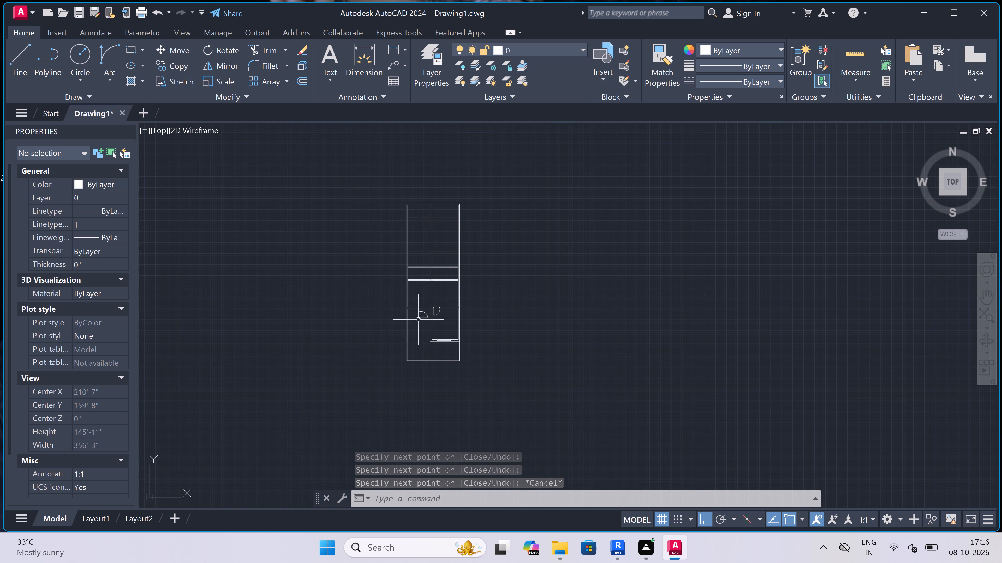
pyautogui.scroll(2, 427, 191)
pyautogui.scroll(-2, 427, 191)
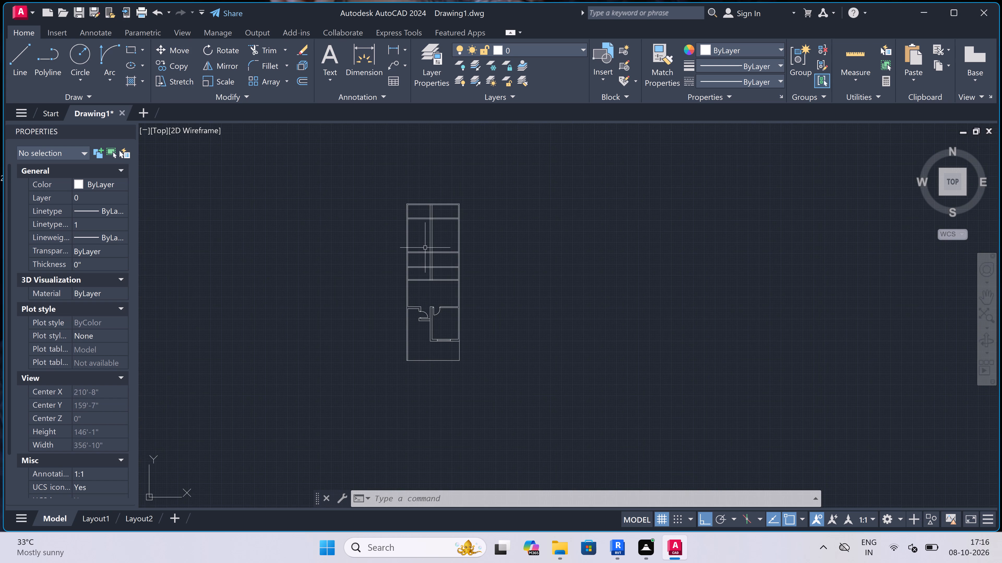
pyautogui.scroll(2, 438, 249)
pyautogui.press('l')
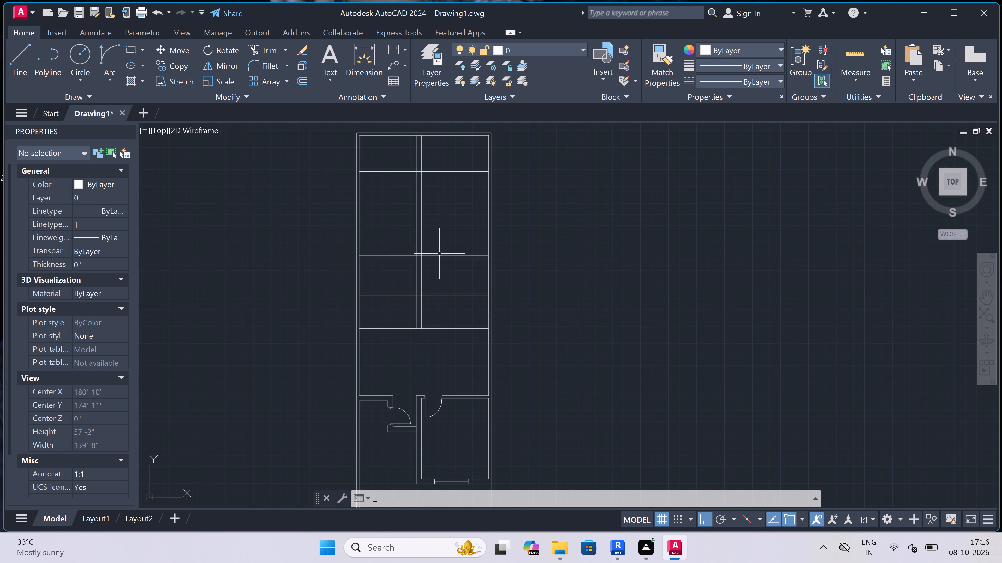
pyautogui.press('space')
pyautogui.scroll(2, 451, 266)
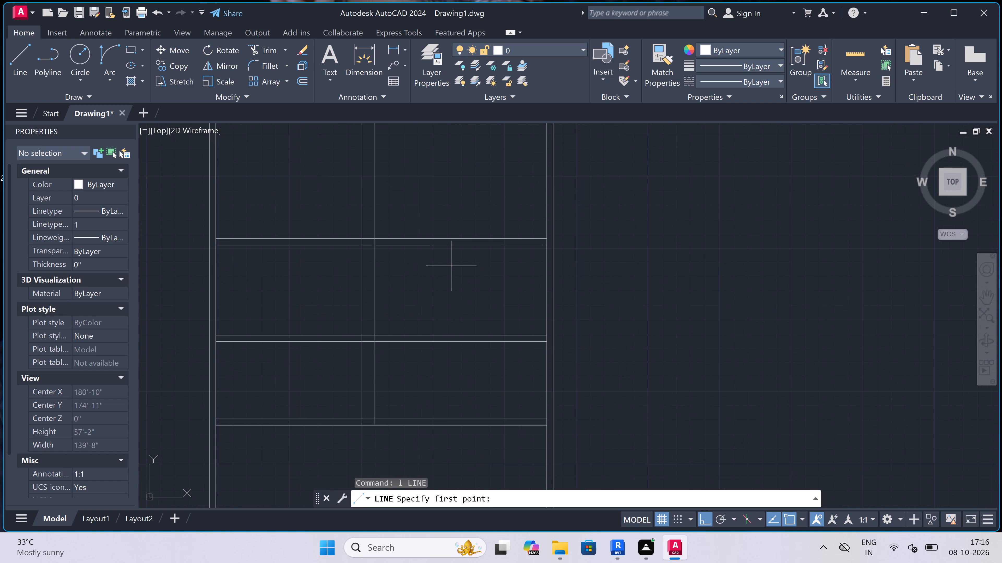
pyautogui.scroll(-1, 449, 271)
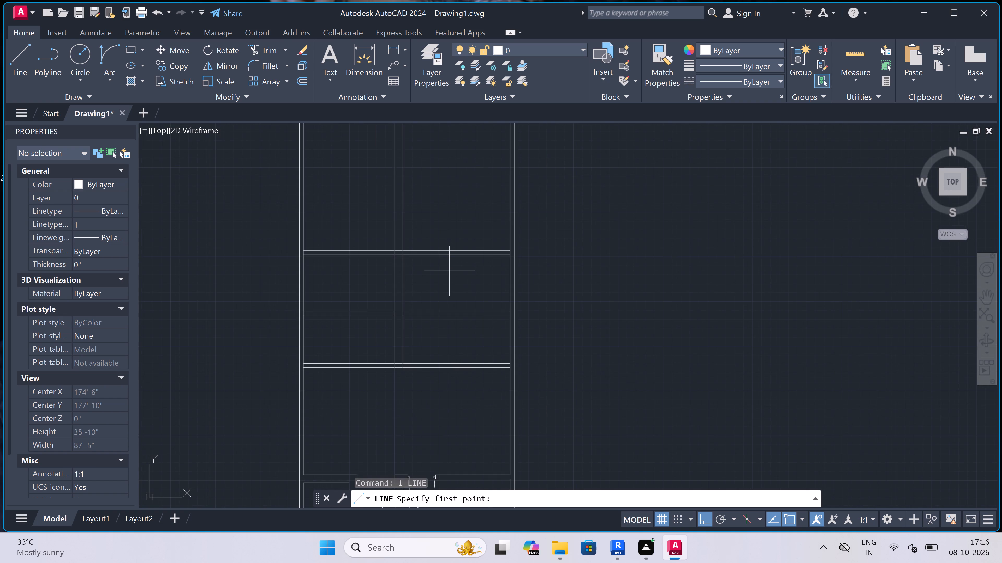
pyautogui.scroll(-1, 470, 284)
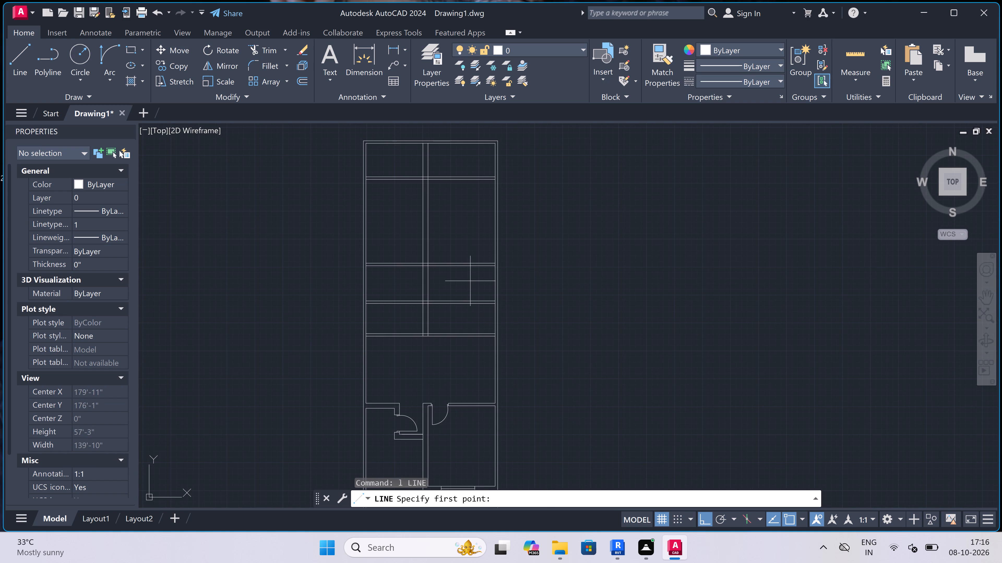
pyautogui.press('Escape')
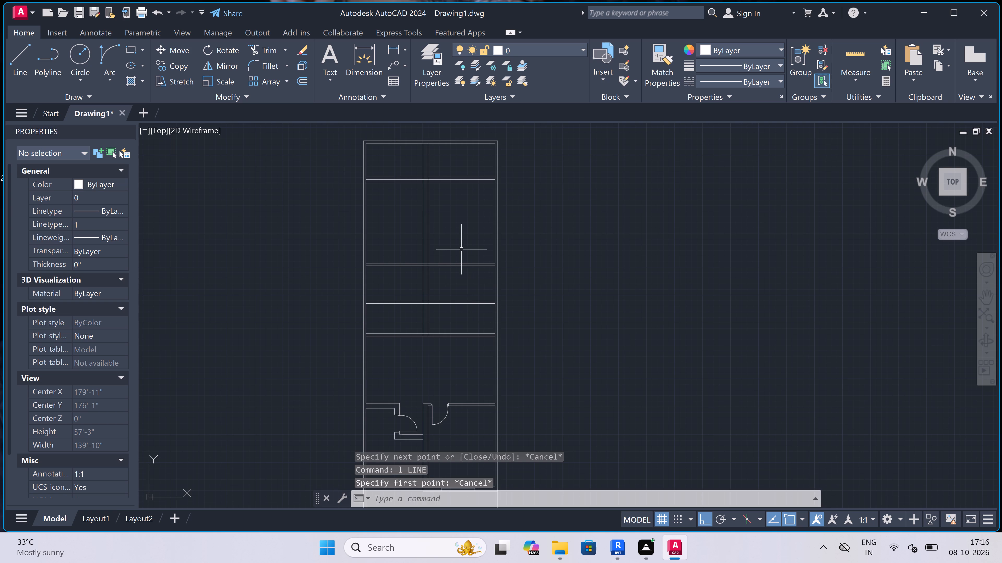
# Trim both central partition lines out of the two horizontal bands below the large upper rooms.
pyautogui.press('t')
pyautogui.press('r')
pyautogui.press('space')
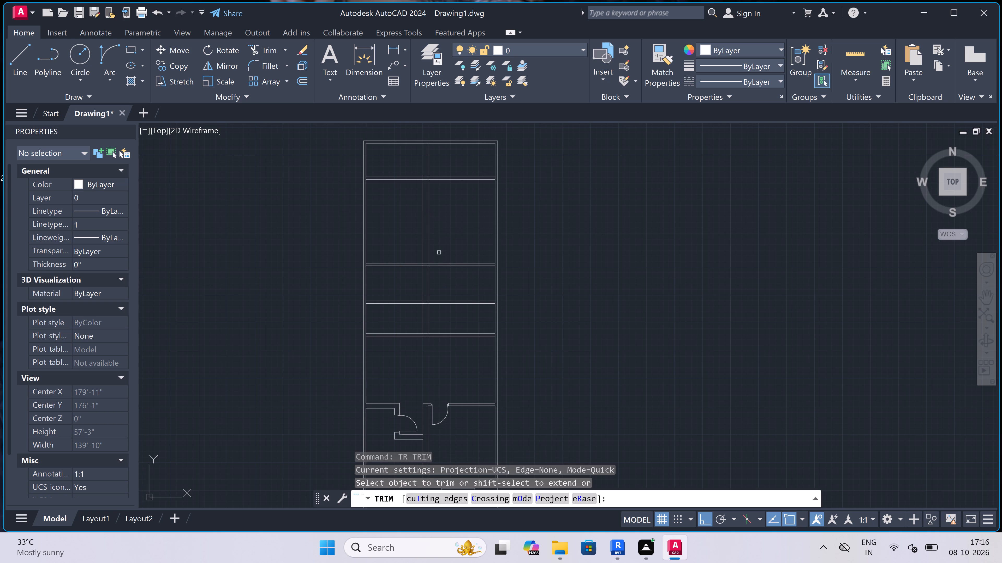
pyautogui.click(441, 281)
pyautogui.click(400, 289)
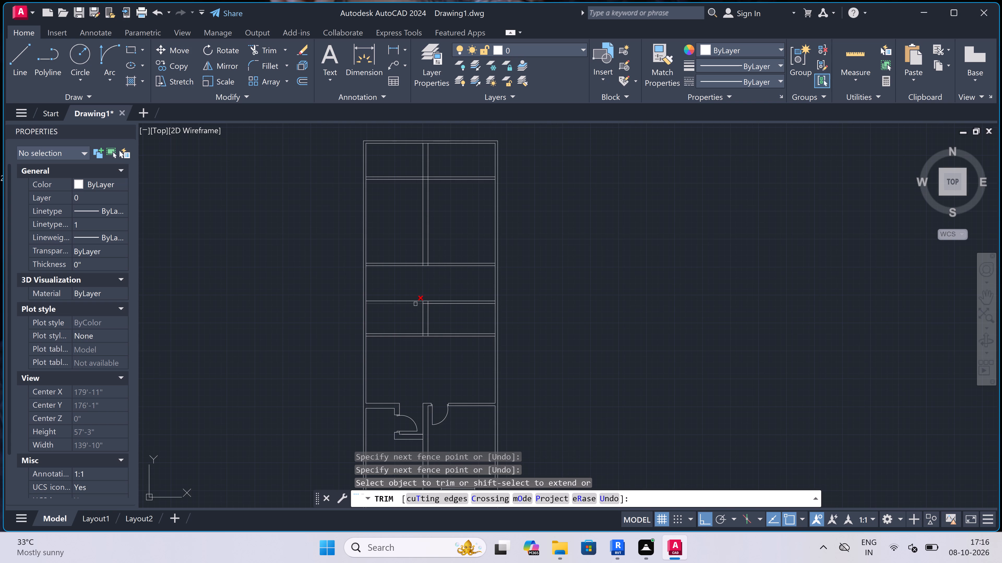
pyautogui.click(417, 314)
pyautogui.click(450, 315)
# Trim away the right-hand partition line between the large upper rooms, from the upper cross wall to the lower one.
pyautogui.scroll(3, 431, 173)
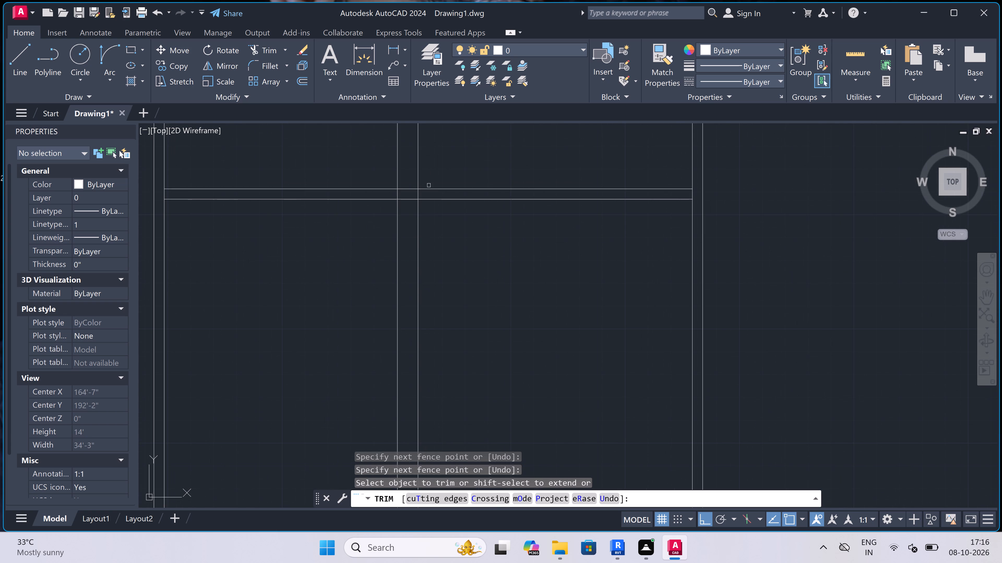
pyautogui.click(419, 234)
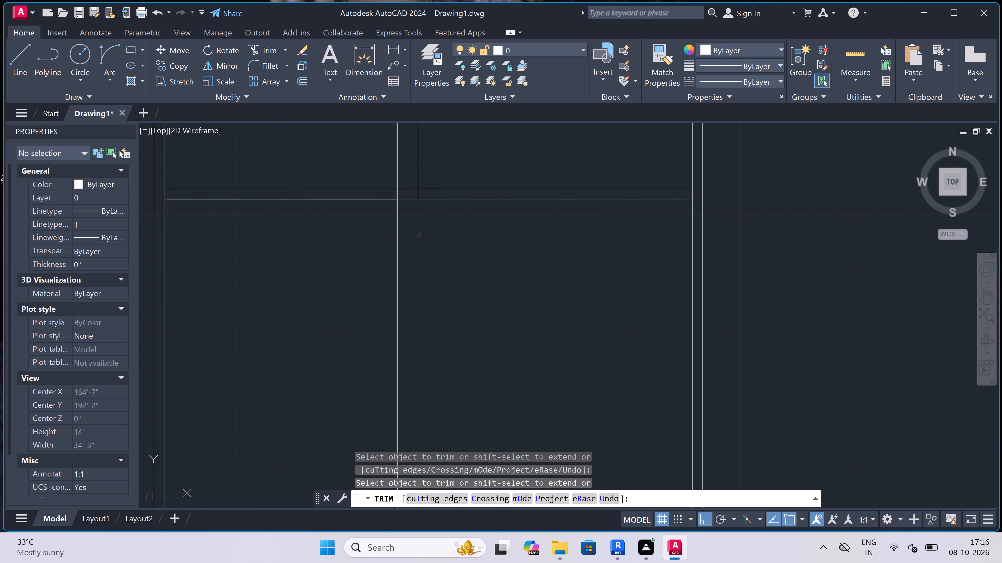
pyautogui.scroll(-2, 419, 234)
pyautogui.scroll(2, 419, 234)
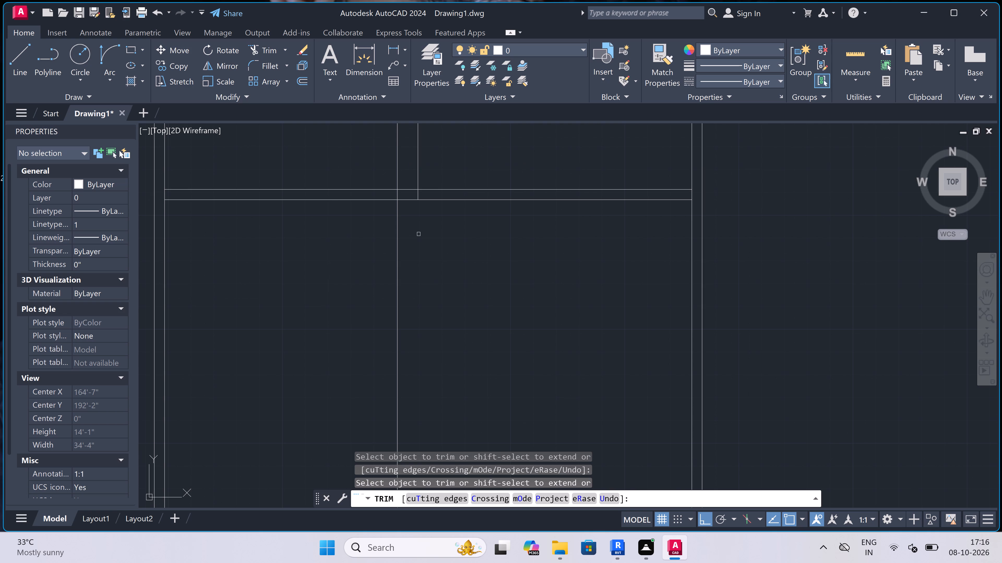
pyautogui.press('Escape')
# Draw a replacement partition face: a short line left from the trimmed line's remaining end, continuing straight down to the lower cross wall.
pyautogui.press('l')
pyautogui.press('space')
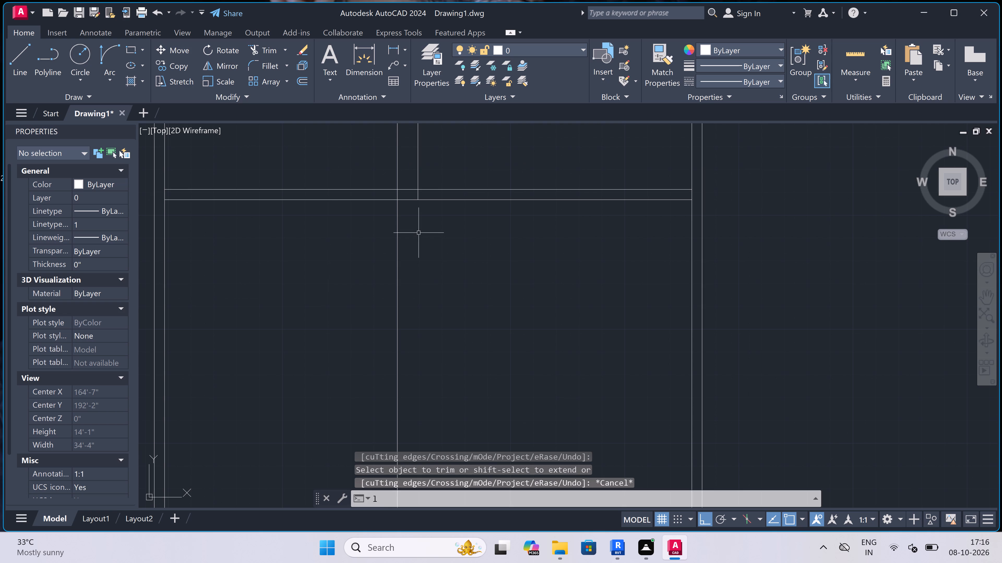
pyautogui.scroll(3, 412, 199)
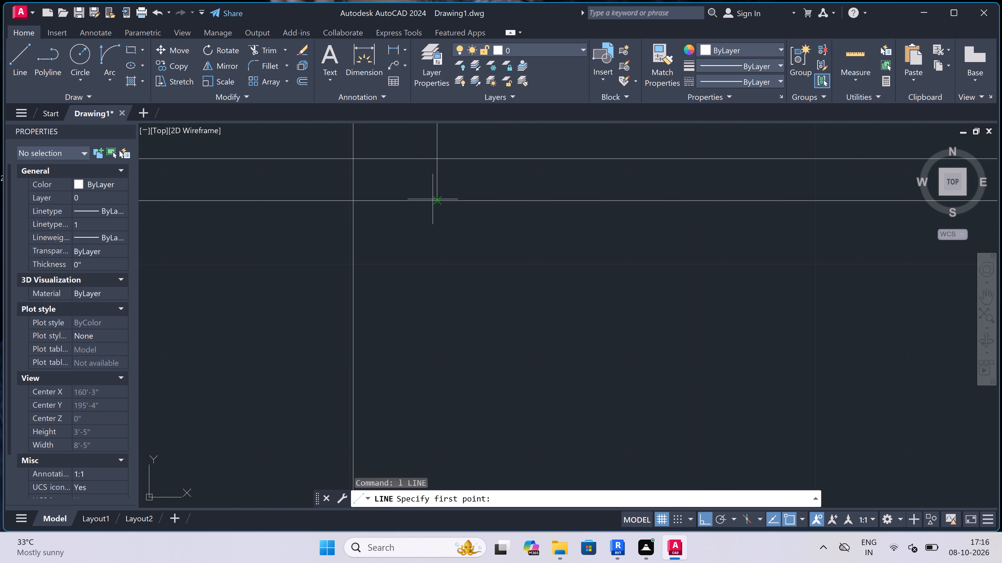
pyautogui.click(436, 200)
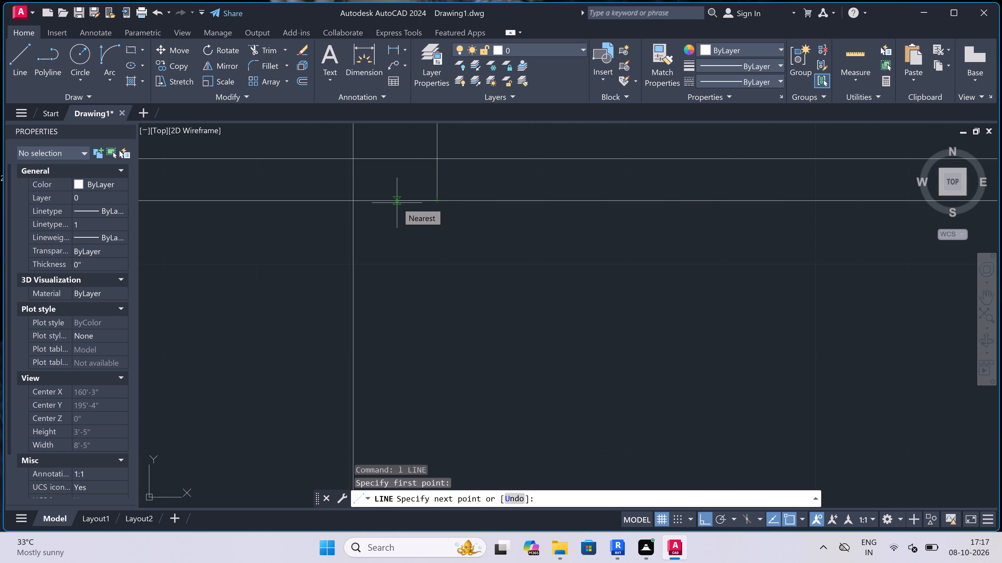
pyautogui.click(397, 203)
pyautogui.scroll(-5, 397, 203)
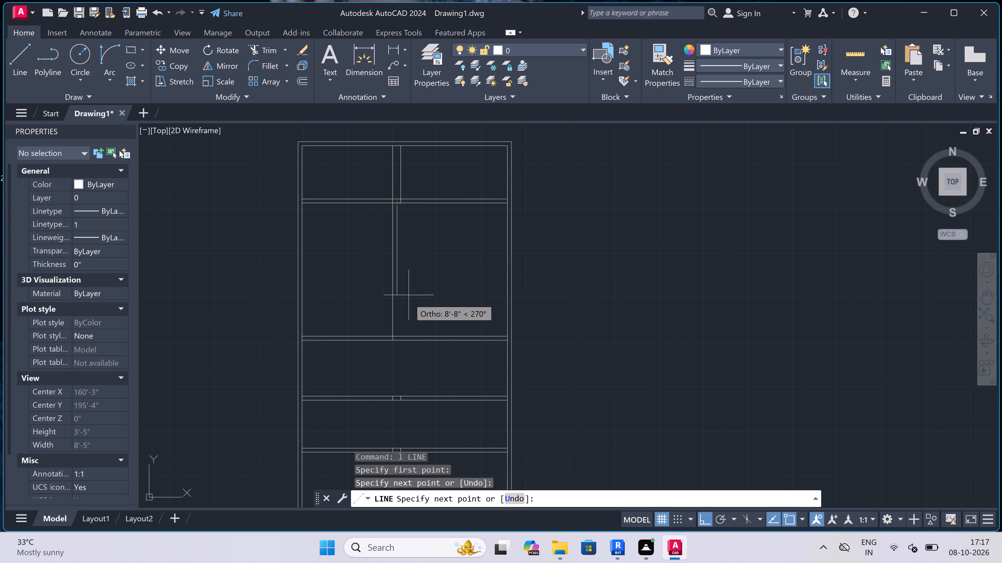
pyautogui.scroll(1, 400, 334)
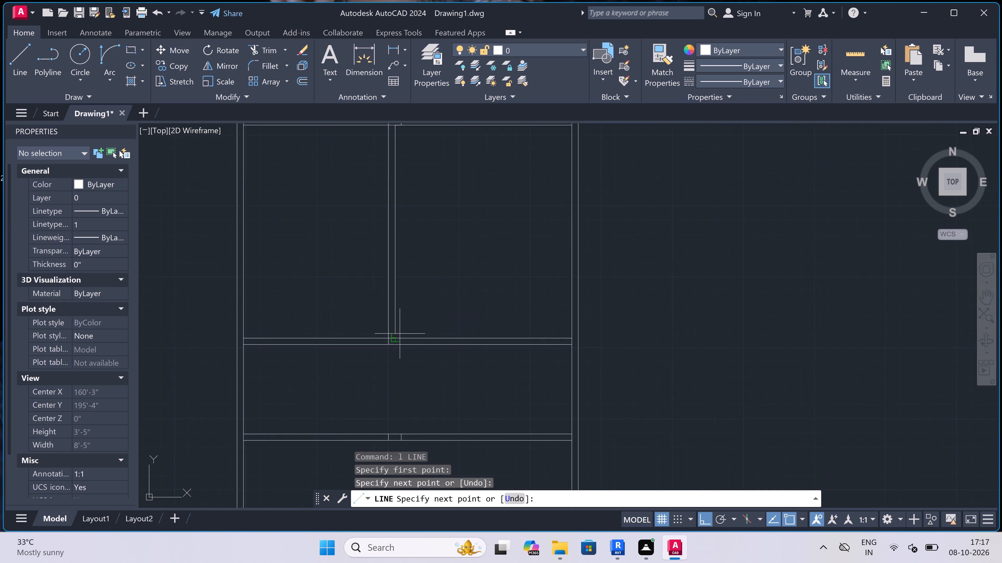
pyautogui.scroll(4, 400, 334)
pyautogui.click(370, 365)
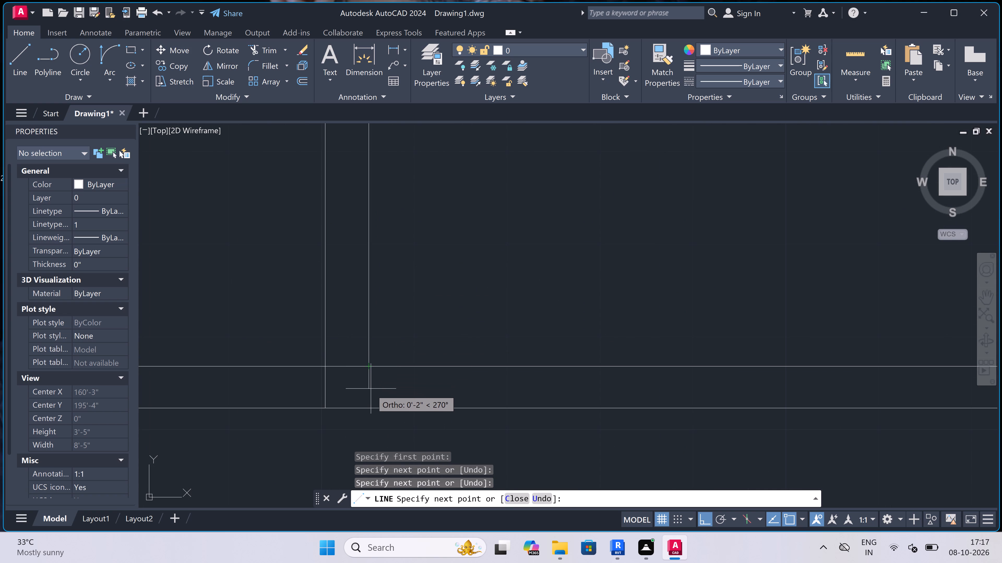
pyautogui.press('Escape')
# Draw a jamb line across the lower cross wall just right of the partition, with a 2" line right from its midpoint and a 3' line up.
pyautogui.press('space')
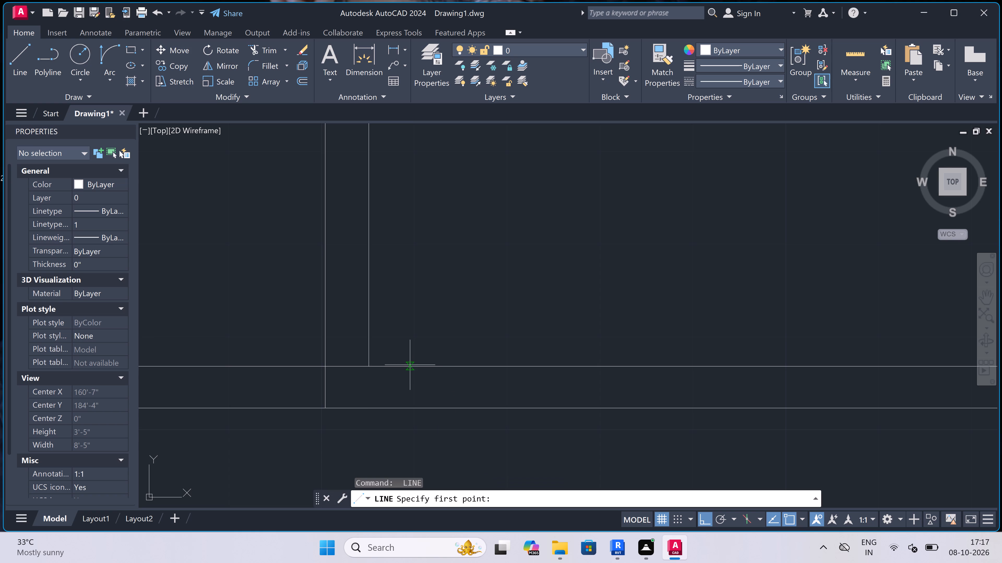
pyautogui.click(410, 365)
pyautogui.click(410, 406)
pyautogui.click(411, 388)
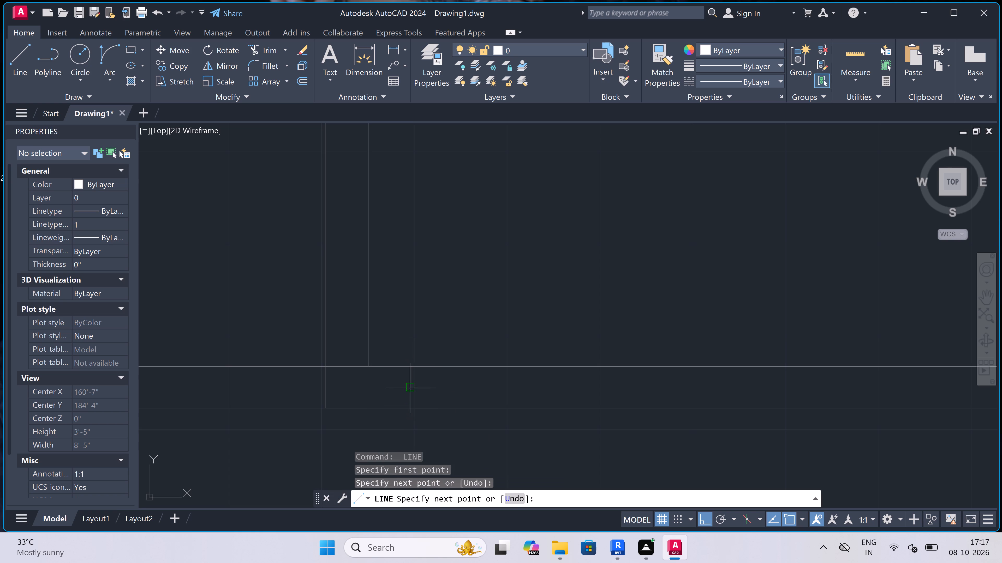
pyautogui.write('2"')
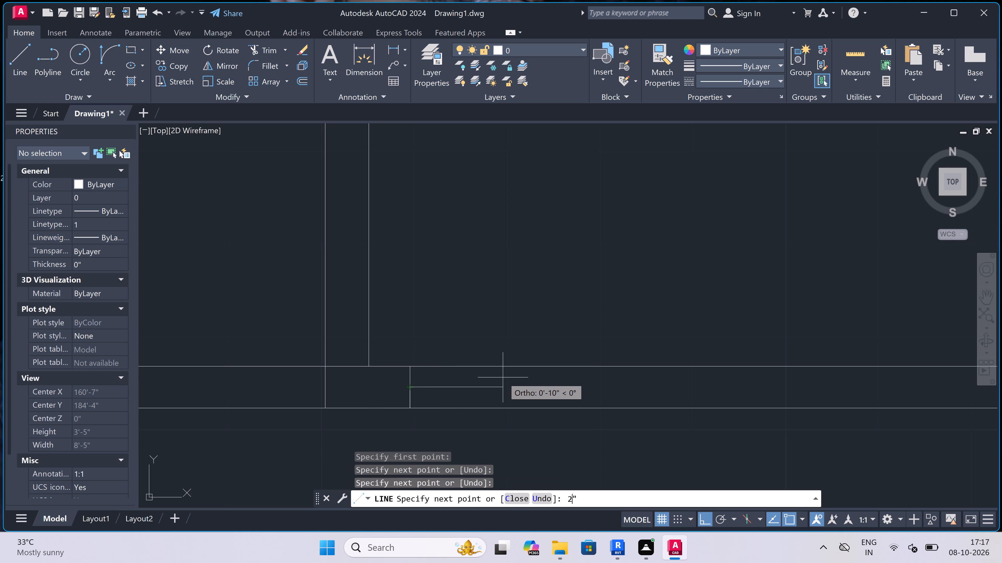
pyautogui.press('space')
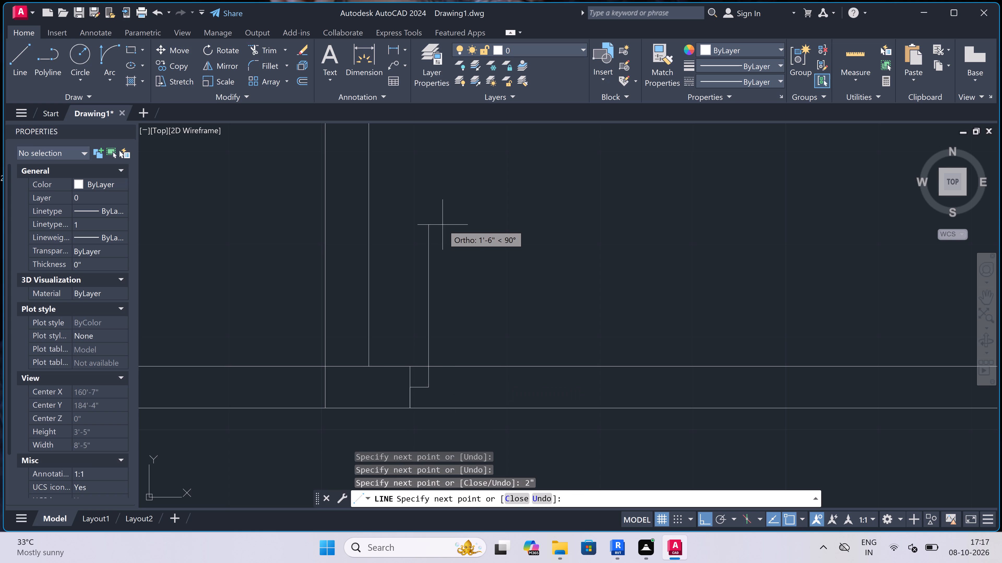
pyautogui.write("3'")
pyautogui.press('space')
pyautogui.press('Escape')
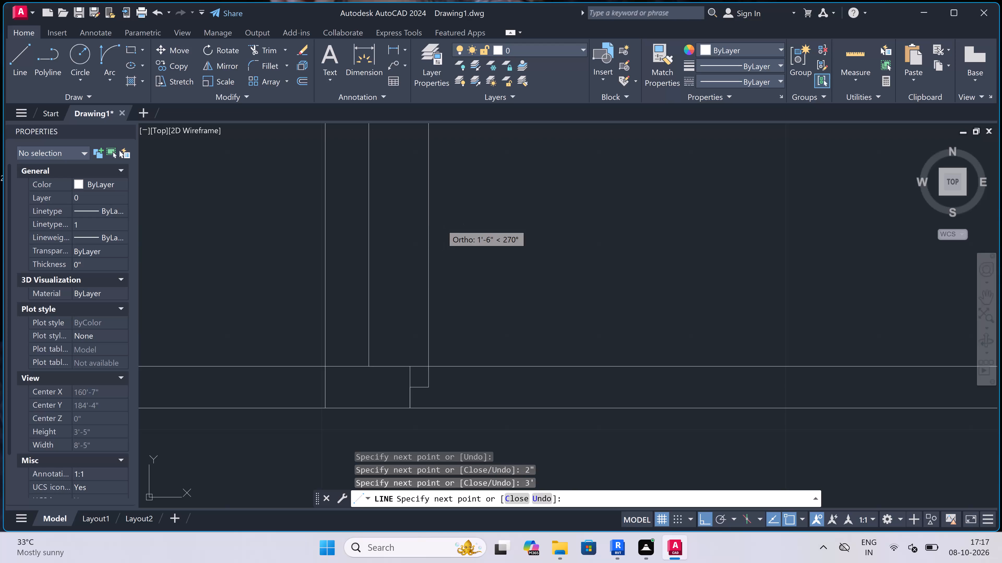
# Draw a second jamb line across the same cross wall further right, with a 2" line left from its midpoint.
pyautogui.press('space')
pyautogui.scroll(-2, 454, 295)
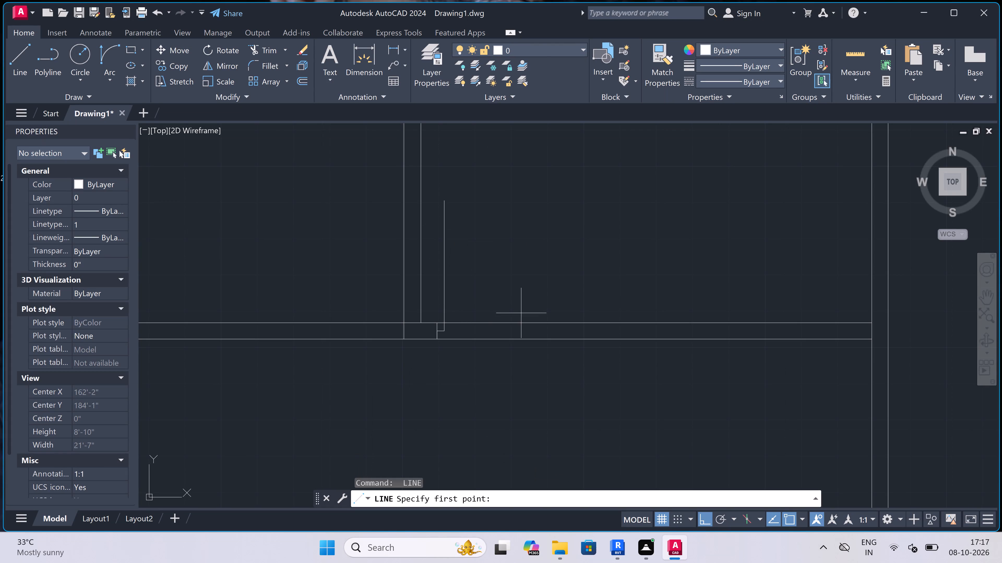
pyautogui.click(560, 321)
pyautogui.click(558, 338)
pyautogui.scroll(2, 555, 331)
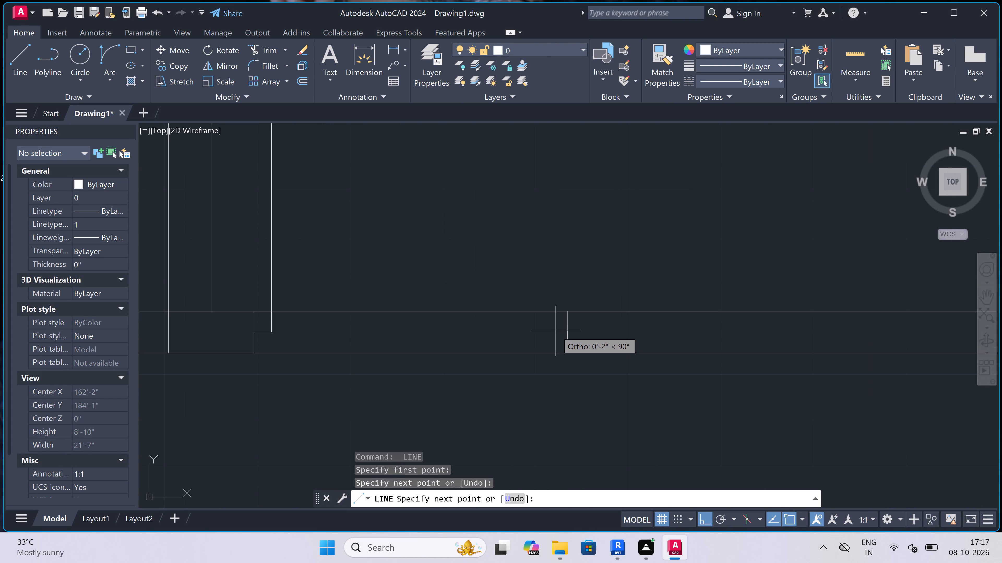
pyautogui.click(572, 336)
pyautogui.press('2')
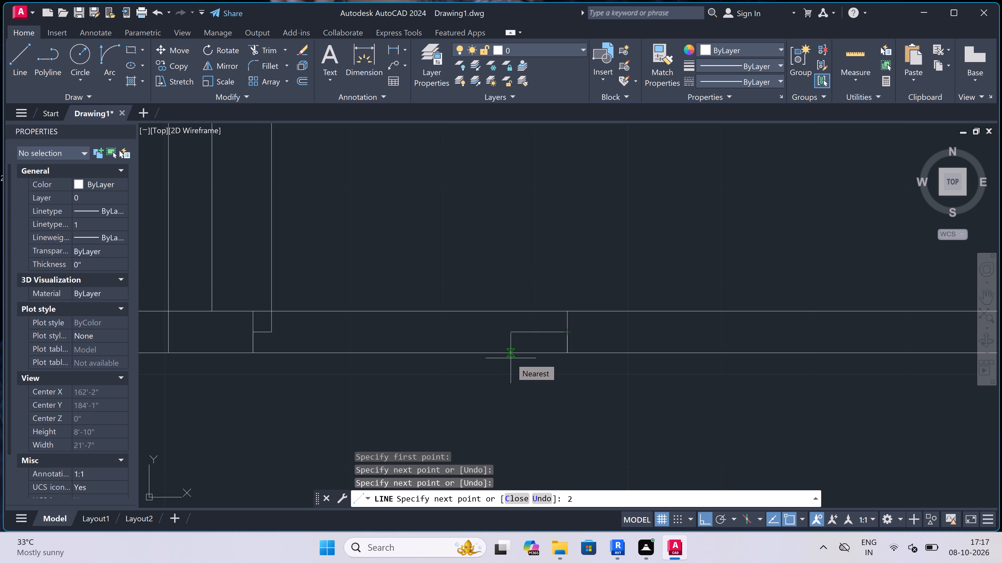
pyautogui.write('"')
pyautogui.press('space')
pyautogui.press('Escape')
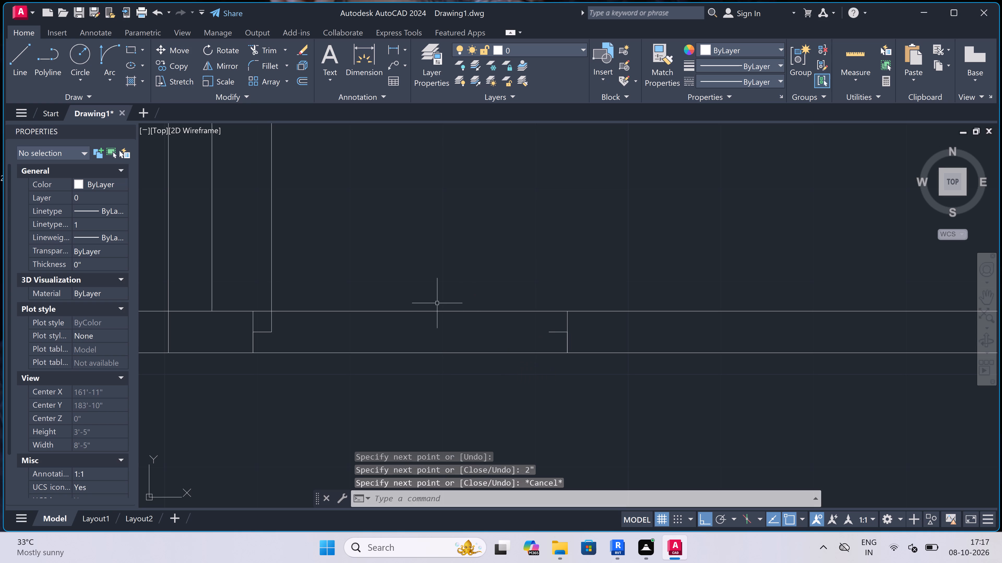
# Draw the door swing as a Start, End, Direction arc from the 3' line's top to the 2" line's end, bulging into the upper right room.
pyautogui.scroll(-3, 364, 320)
pyautogui.scroll(1, 374, 262)
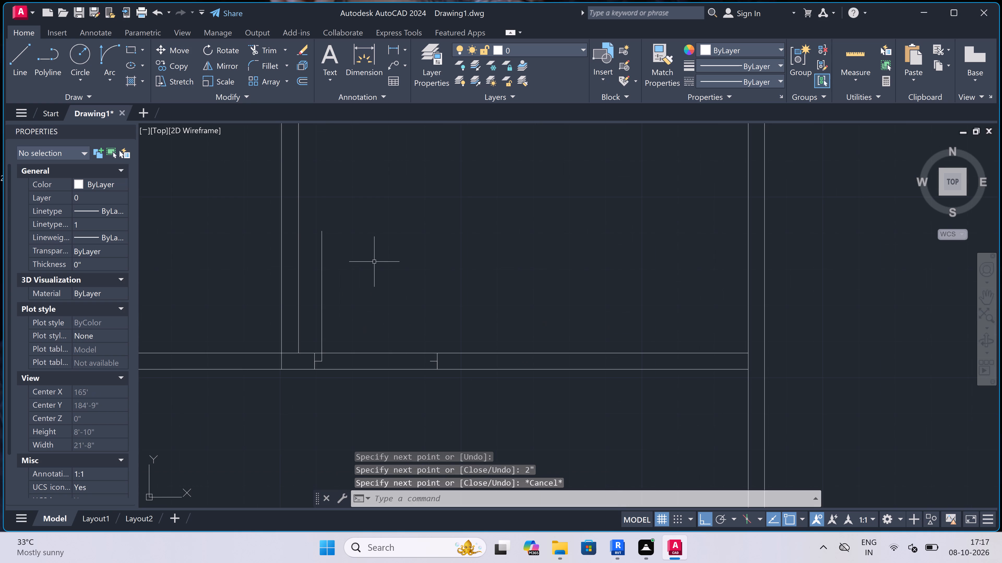
pyautogui.click(110, 54)
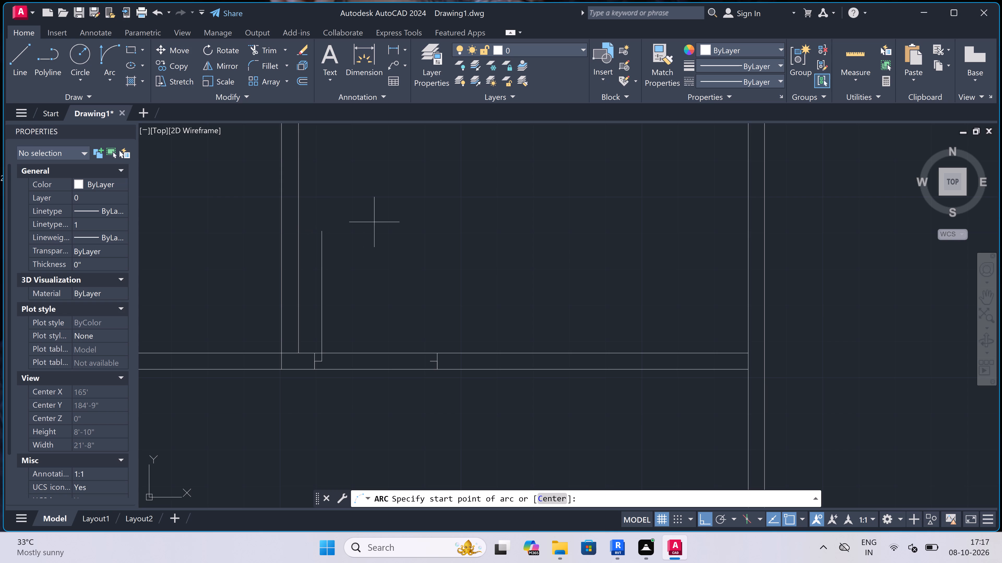
pyautogui.click(323, 231)
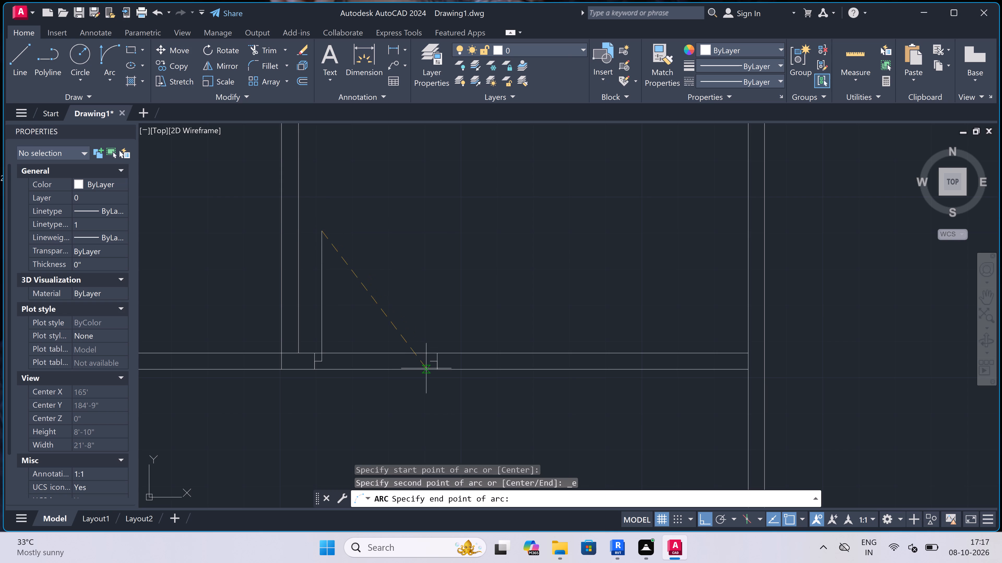
pyautogui.click(430, 363)
pyautogui.click(464, 265)
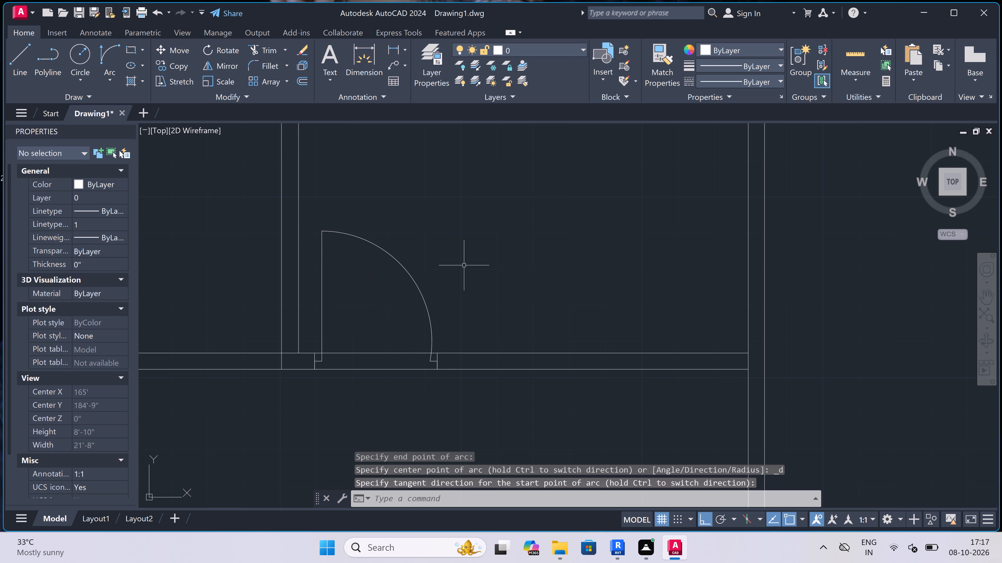
# Trim both faces of the lower cross wall between the two jamb lines to open the doorway.
pyautogui.press('t')
pyautogui.press('r')
pyautogui.press('space')
pyautogui.click(395, 340)
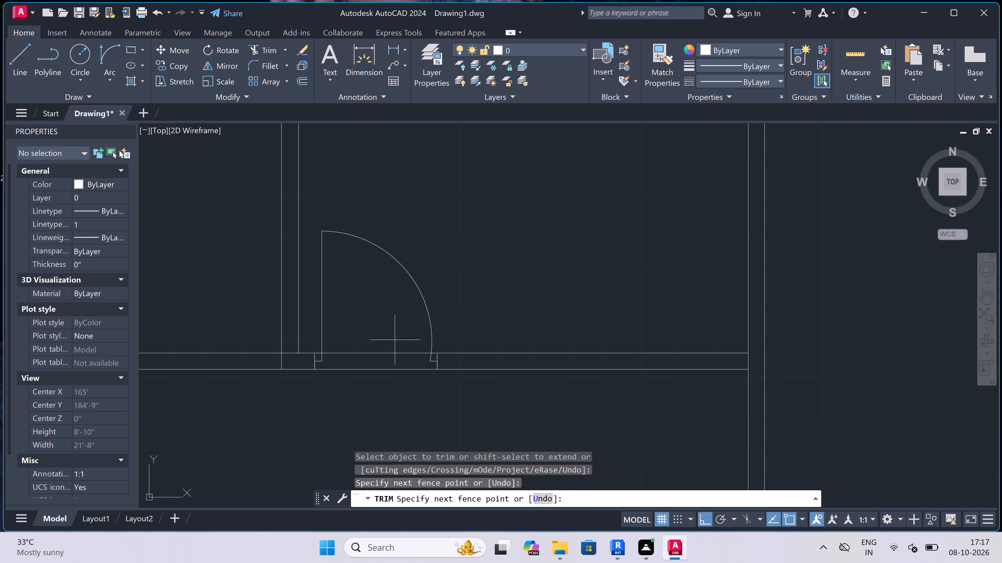
pyautogui.moveTo(393, 387); pyautogui.dragTo(393, 383)
# Trim the overlapping line segments where the partition meets the lower cross wall beside the new door.
pyautogui.scroll(-2, 387, 339)
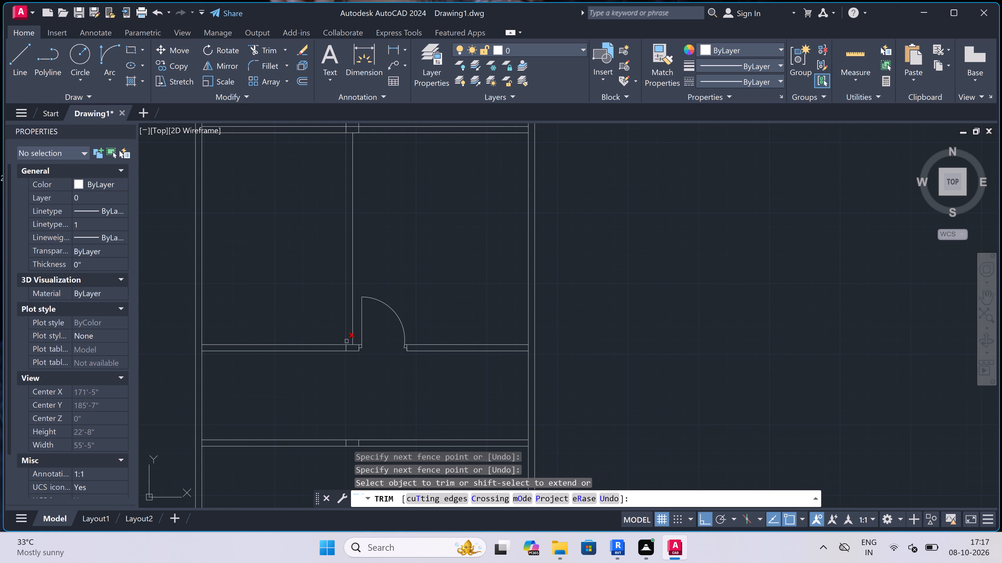
pyautogui.scroll(4, 348, 344)
pyautogui.click(348, 344)
pyautogui.click(358, 367)
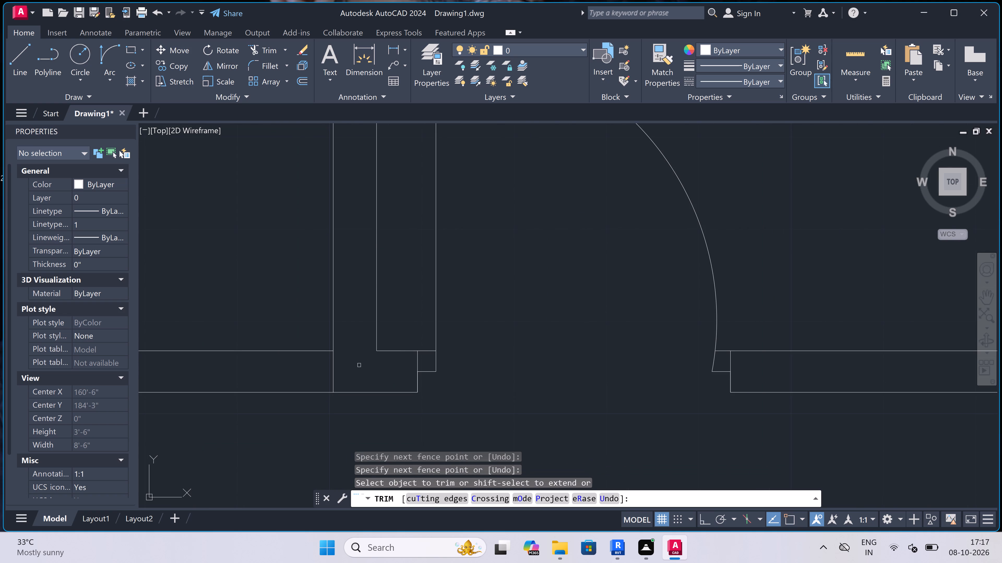
pyautogui.scroll(-3, 375, 340)
pyautogui.scroll(3, 361, 344)
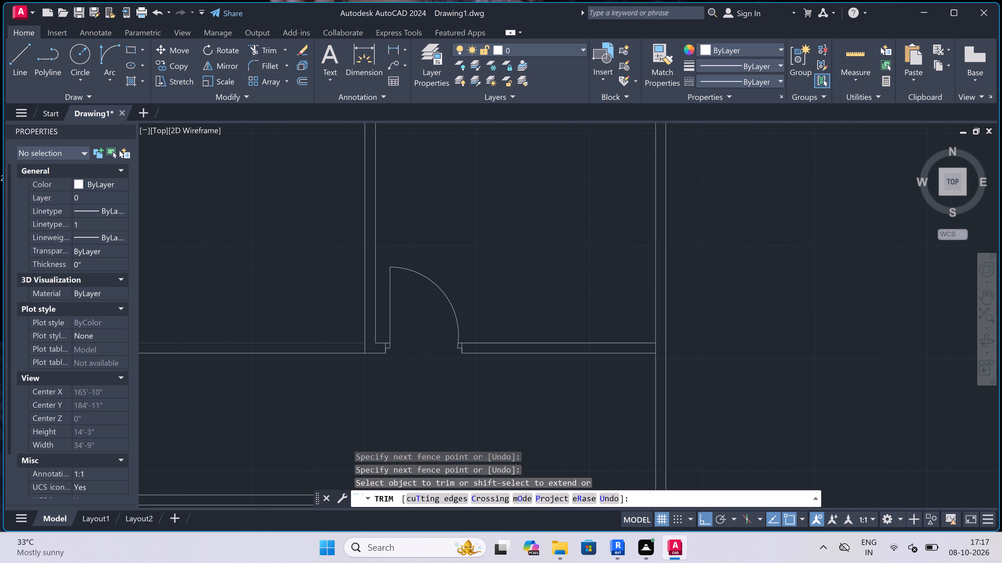
pyautogui.click(376, 353)
pyautogui.scroll(-5, 380, 350)
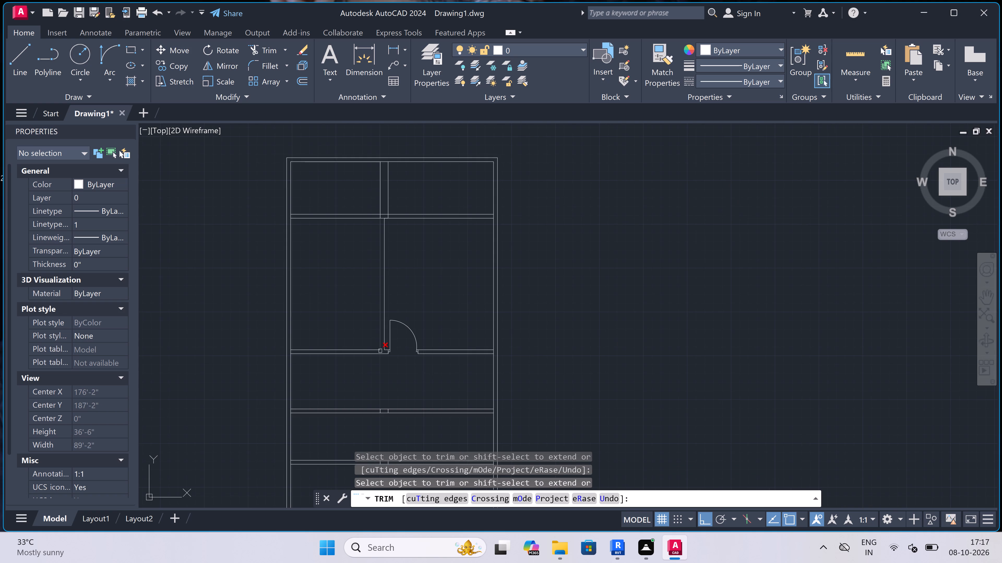
# Trim the cross-wall lines running through the partition at its junction with the upper cross wall.
pyautogui.scroll(1, 333, 320)
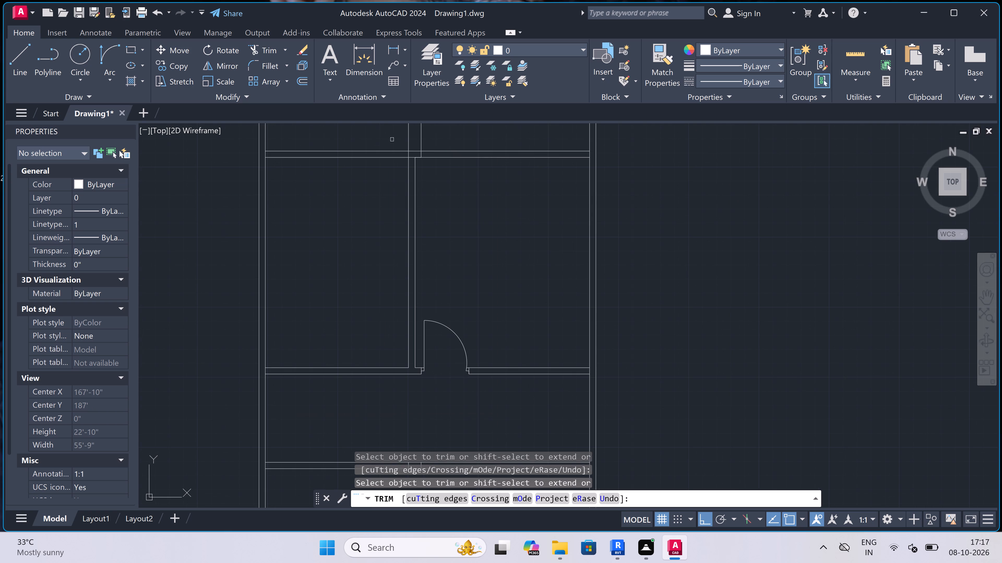
pyautogui.scroll(4, 414, 145)
pyautogui.click(414, 148)
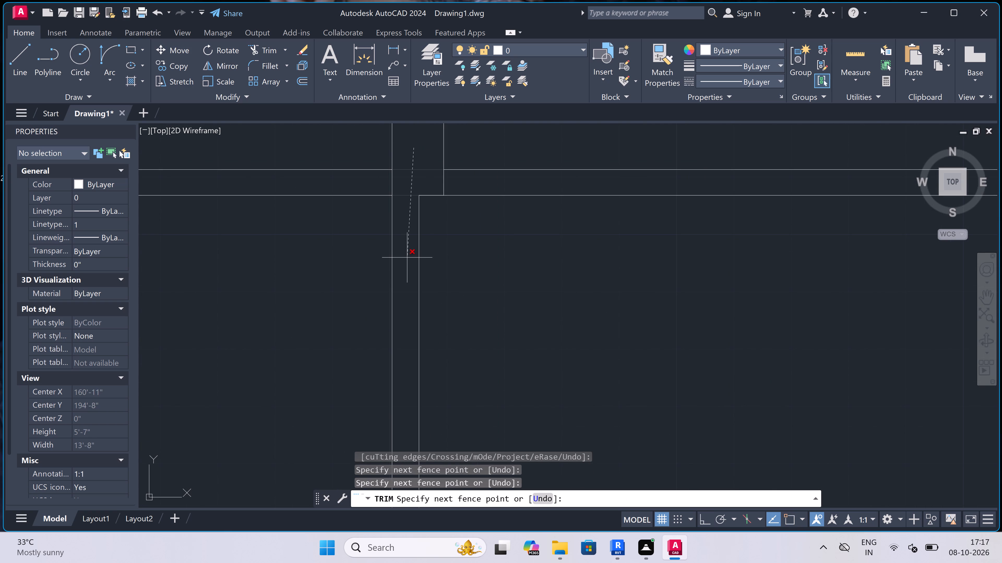
pyautogui.click(407, 258)
pyautogui.scroll(-6, 407, 258)
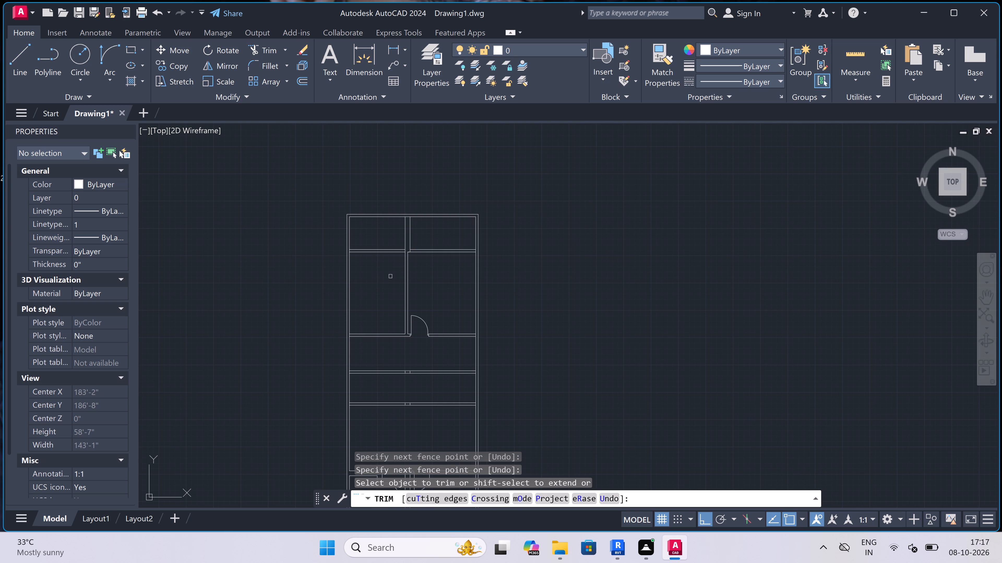
pyautogui.scroll(-2, 370, 229)
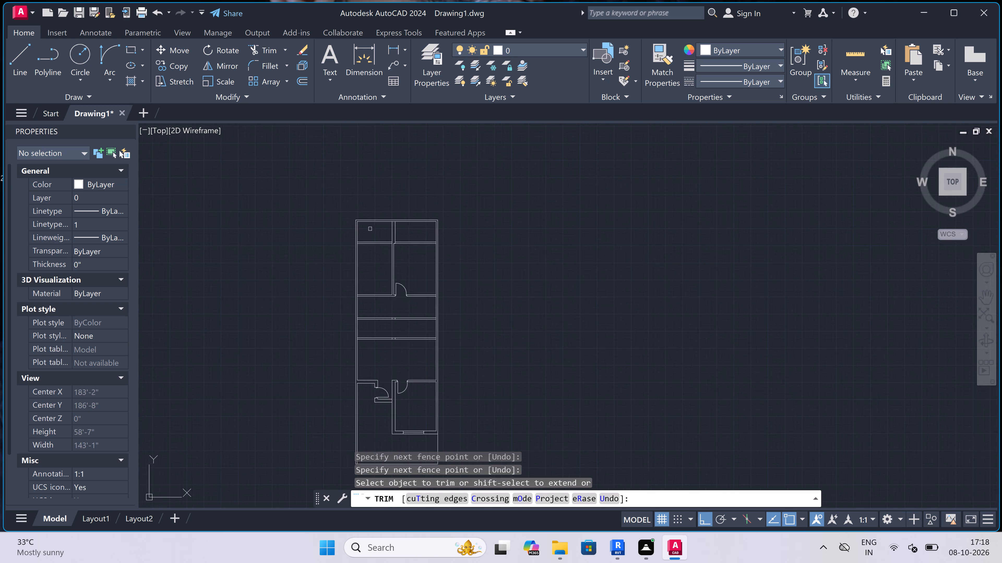
pyautogui.scroll(4, 375, 225)
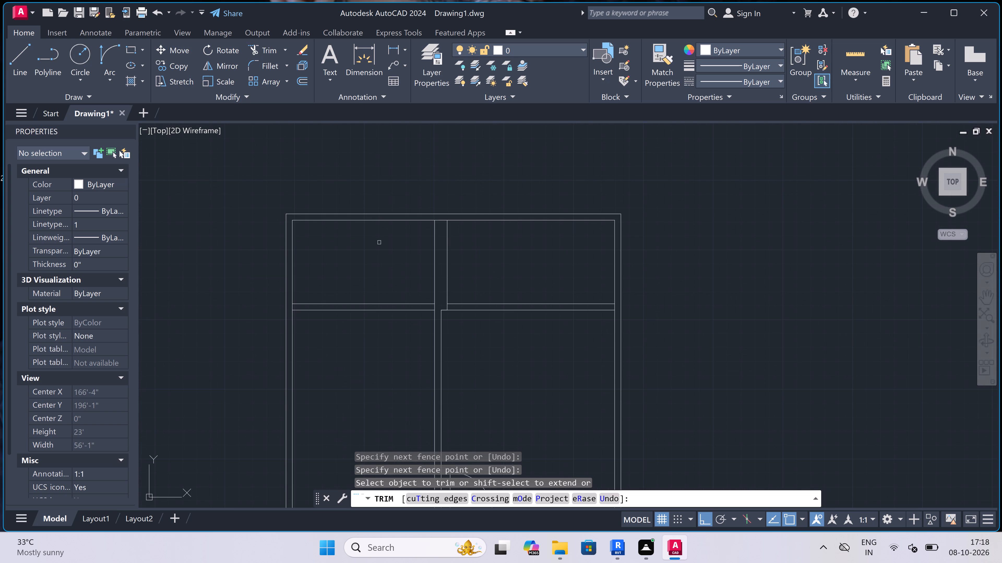
# Draw a line from the upper left cross wall's lower face at the outer wall, 4.5" down, across partway, and back up to the upper face.
pyautogui.press('Escape')
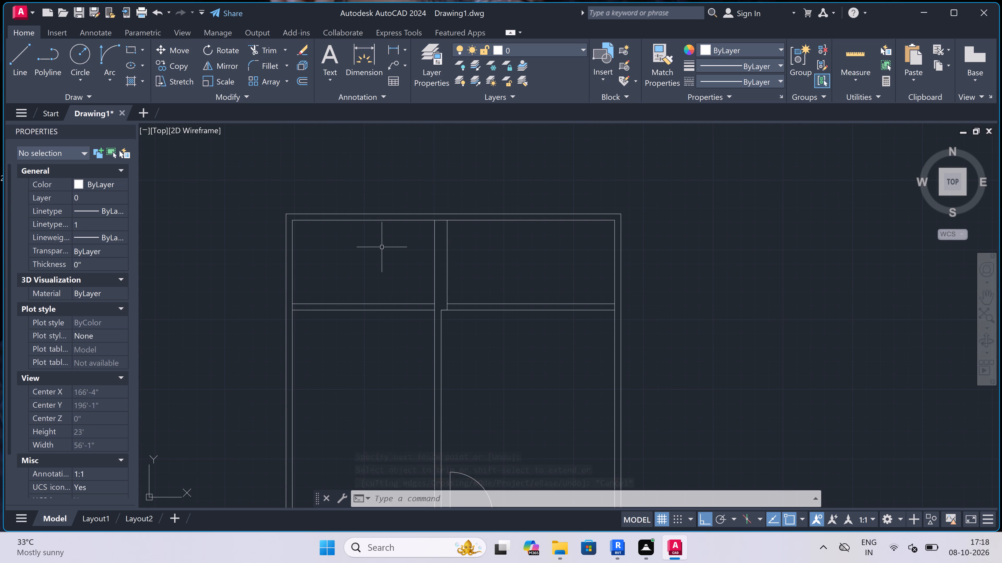
pyautogui.write('l')
pyautogui.press('space')
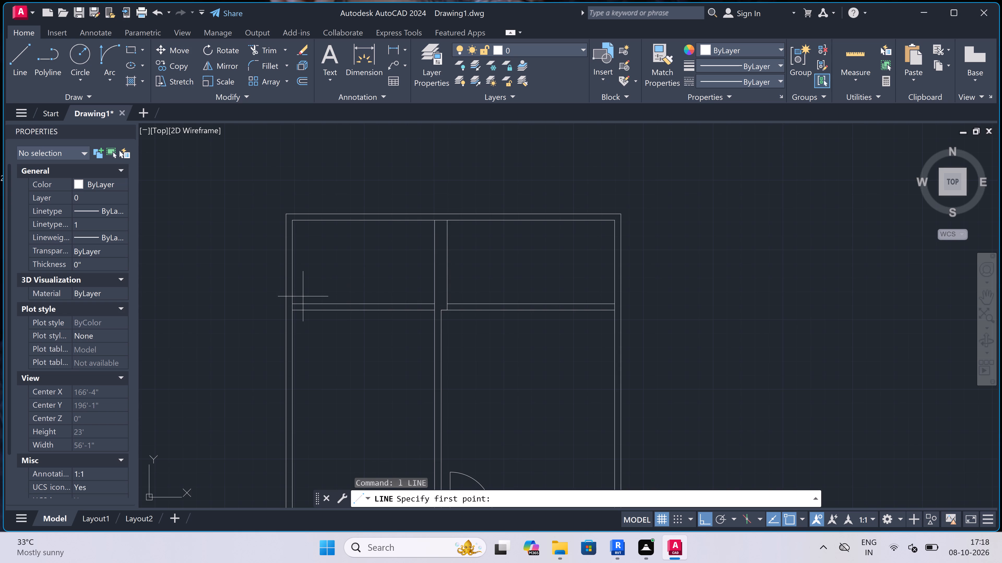
pyautogui.scroll(1, 296, 311)
pyautogui.click(290, 311)
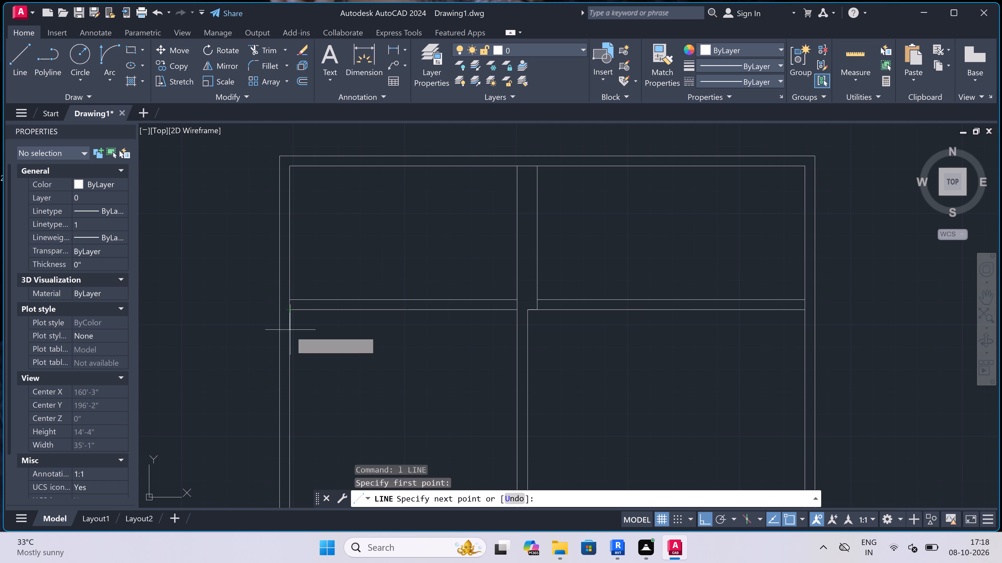
pyautogui.write('4.5"')
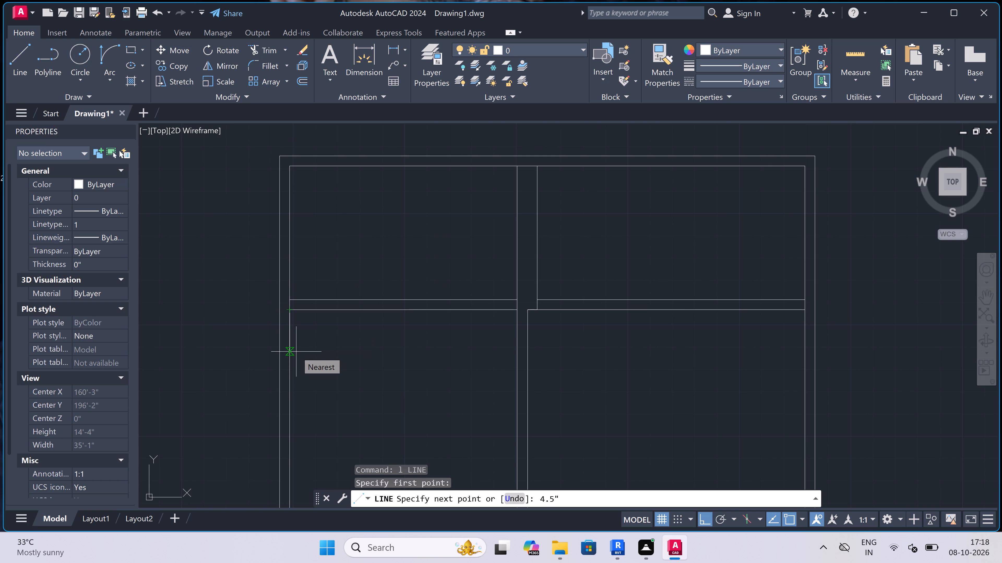
pyautogui.press('space')
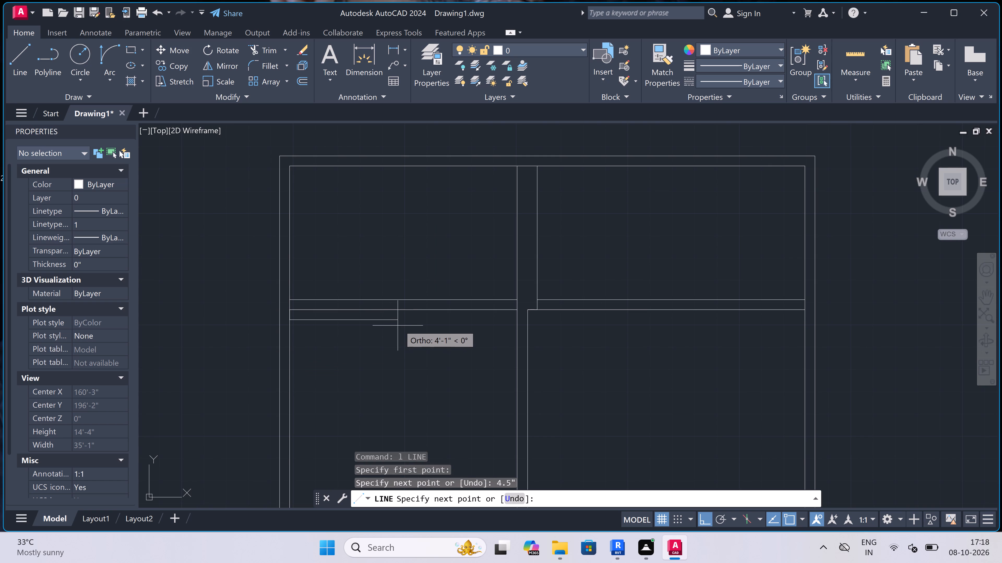
pyautogui.click(383, 321)
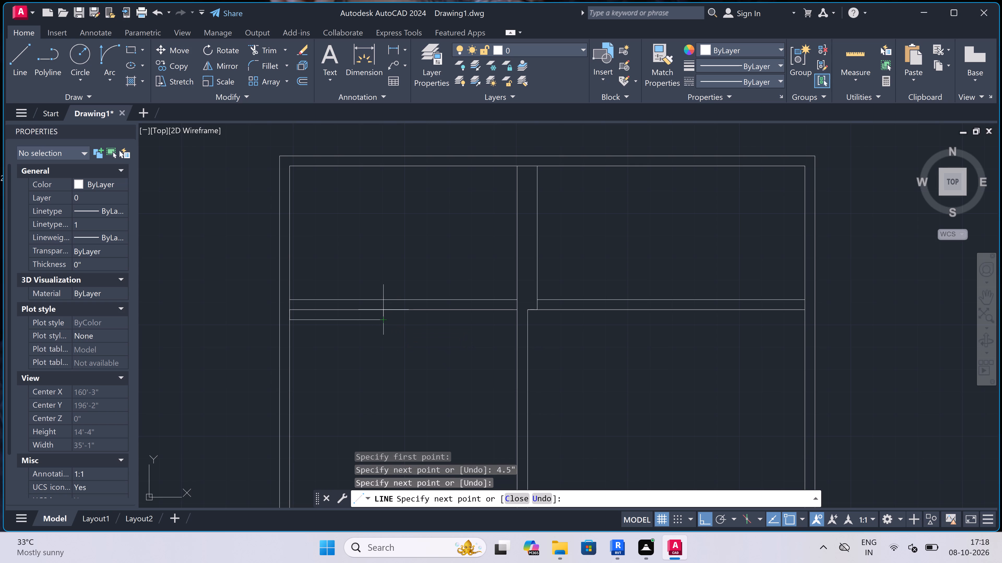
pyautogui.click(384, 300)
pyautogui.press('Escape')
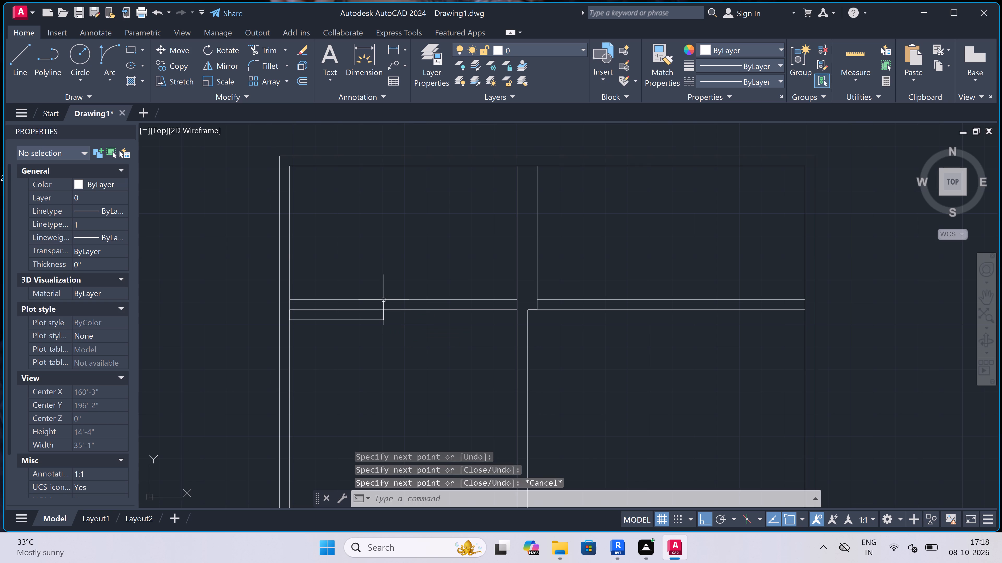
# Delete the original lower face line of the upper left cross wall.
pyautogui.click(372, 308)
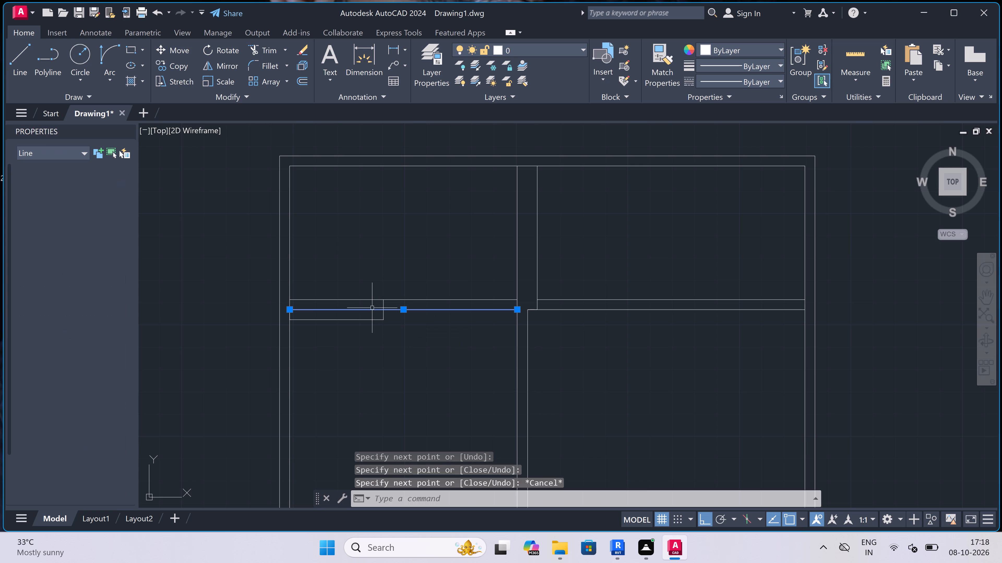
pyautogui.press('Delete')
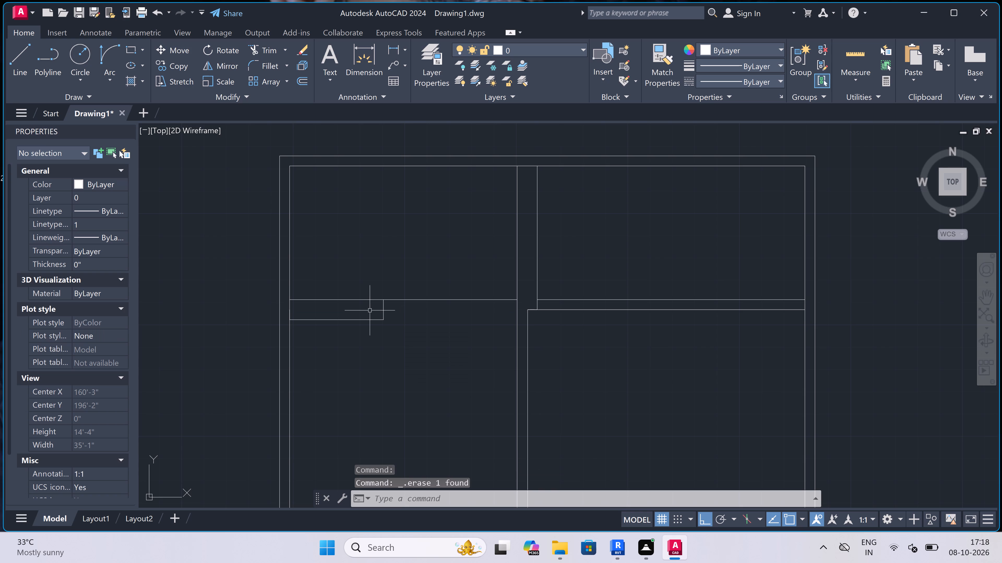
# Trim the upper left cross wall's upper face beyond the short vertical end line, and remove that end line too.
pyautogui.write('tr')
pyautogui.press('space')
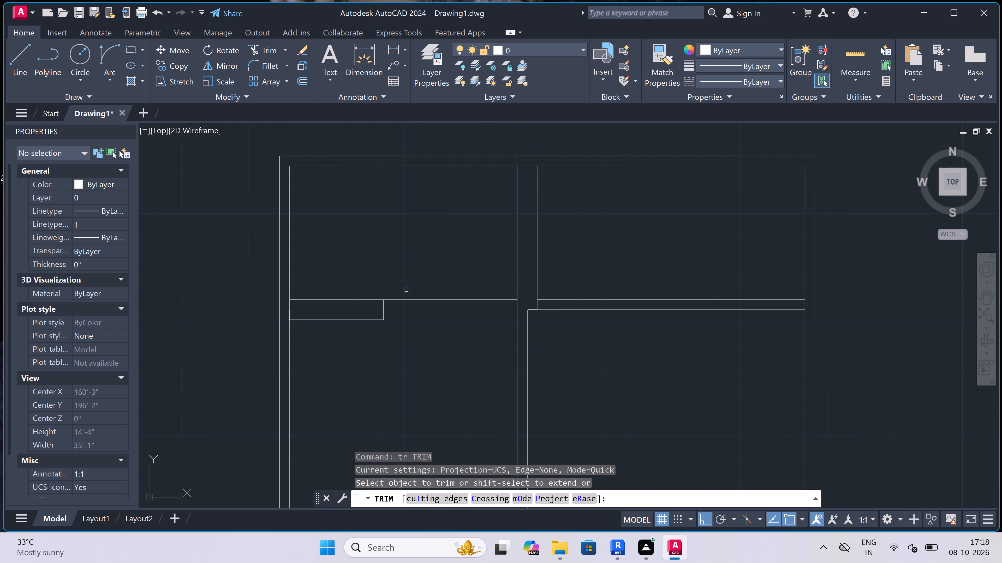
pyautogui.click(409, 290)
pyautogui.doubleClick(416, 327)
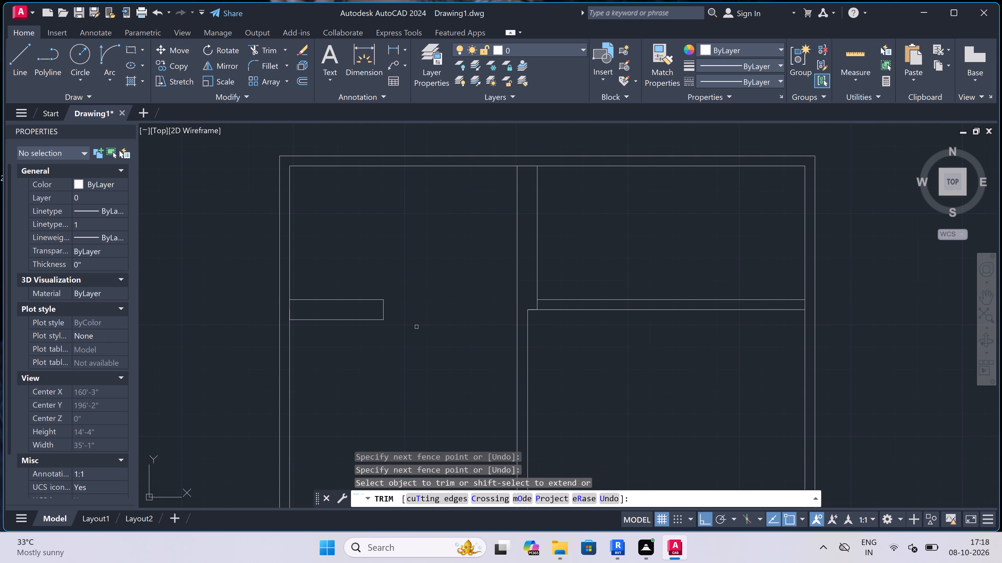
pyautogui.scroll(-2, 420, 321)
pyautogui.scroll(3, 436, 311)
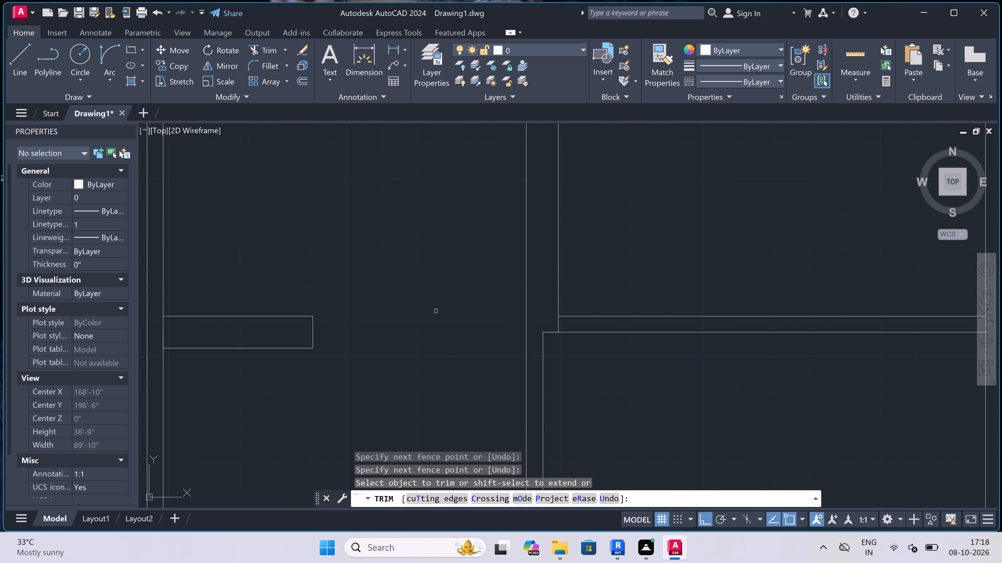
pyautogui.click(313, 327)
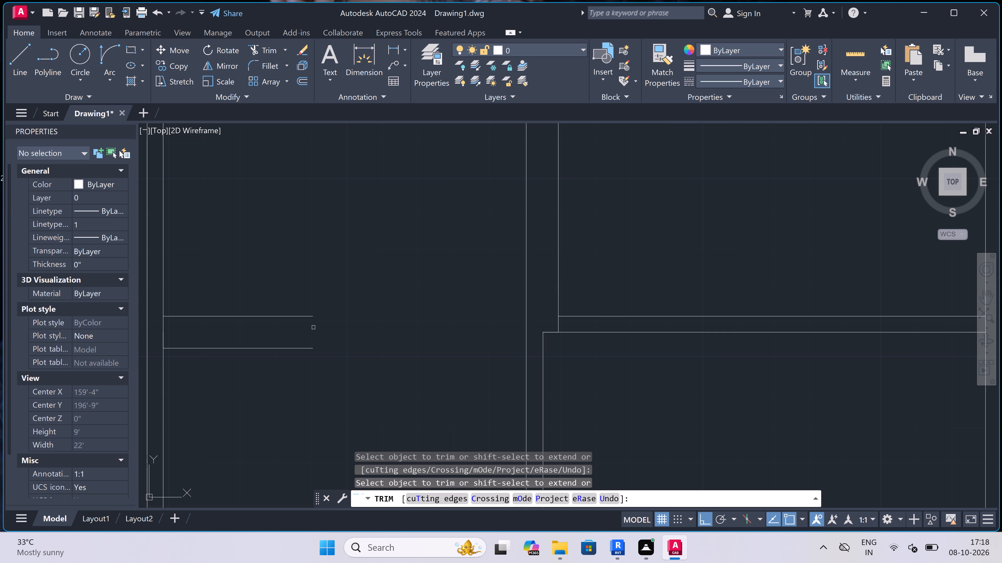
pyautogui.press('Escape')
# Extend both faces of the thickened upper left cross wall to the central partition.
pyautogui.write('ex')
pyautogui.press('space')
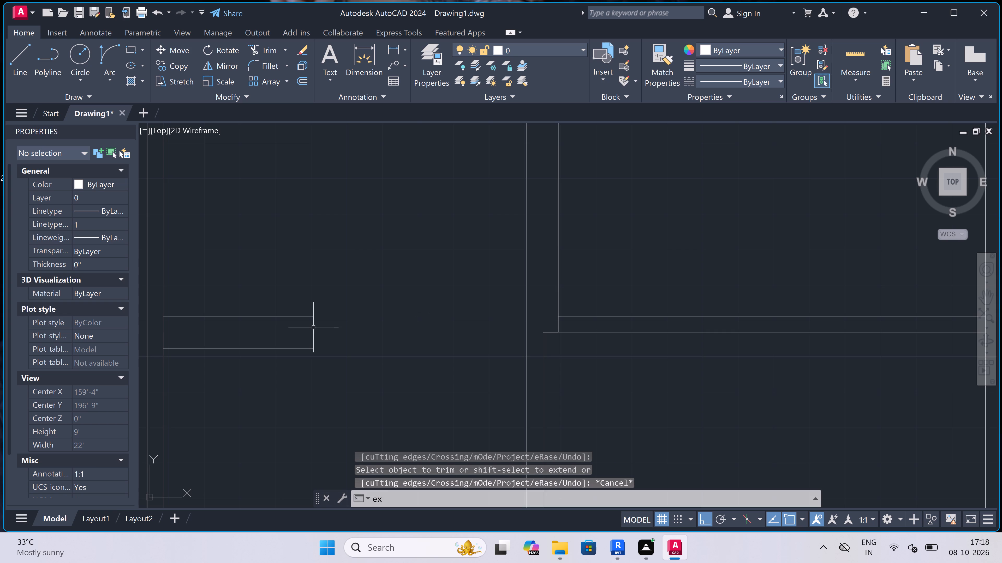
pyautogui.click(296, 304)
pyautogui.doubleClick(303, 376)
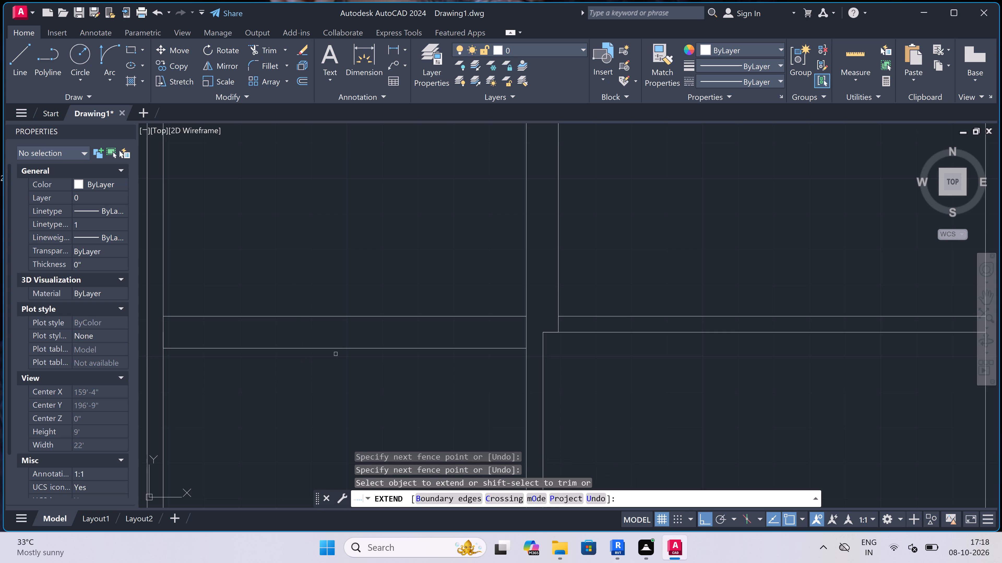
pyautogui.press('Escape')
# Draw two vertical jamb lines across the thickened upper left cross wall, one on each side of its middle.
pyautogui.press('l')
pyautogui.press('space')
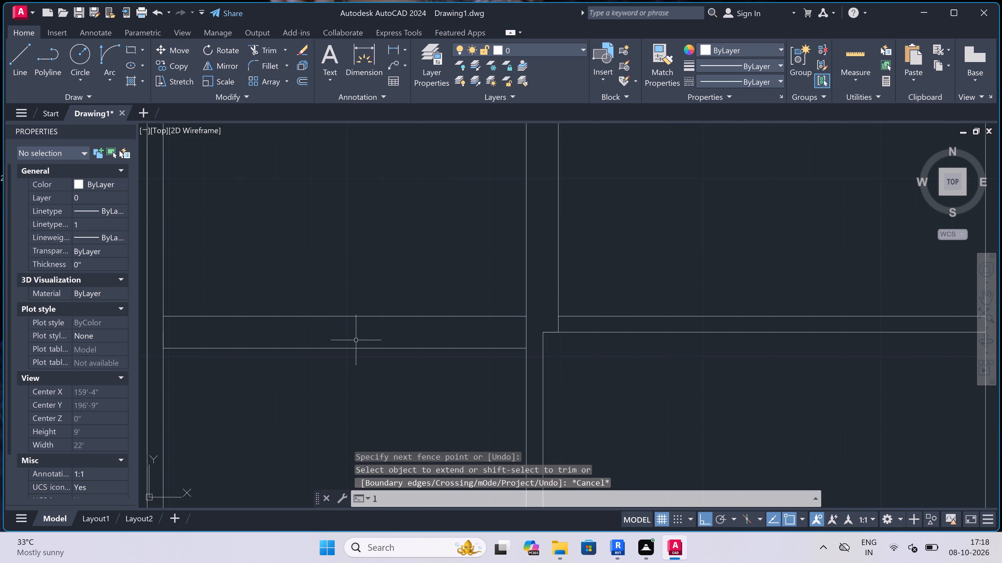
pyautogui.click(430, 347)
pyautogui.click(430, 317)
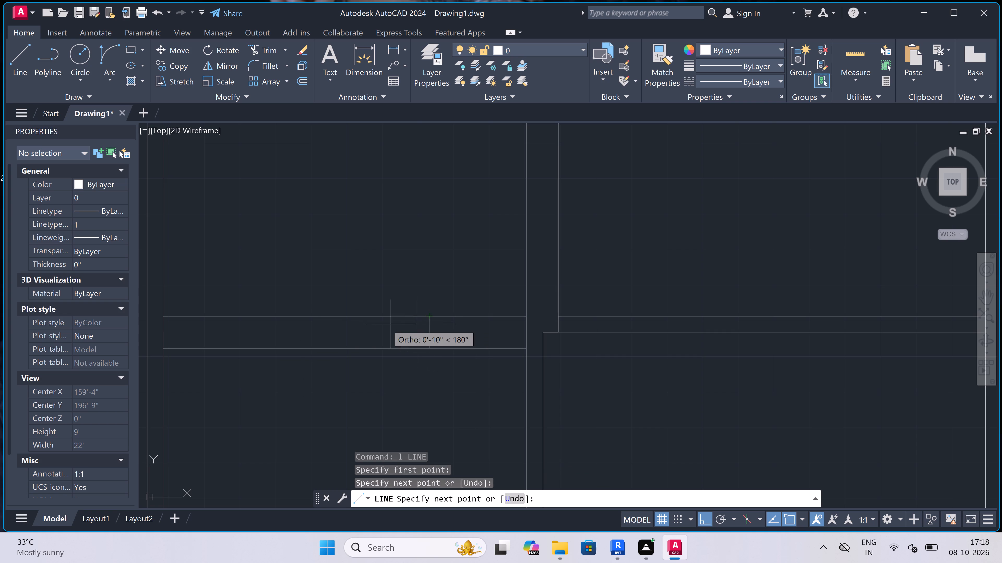
pyautogui.press('Escape')
pyautogui.press('space')
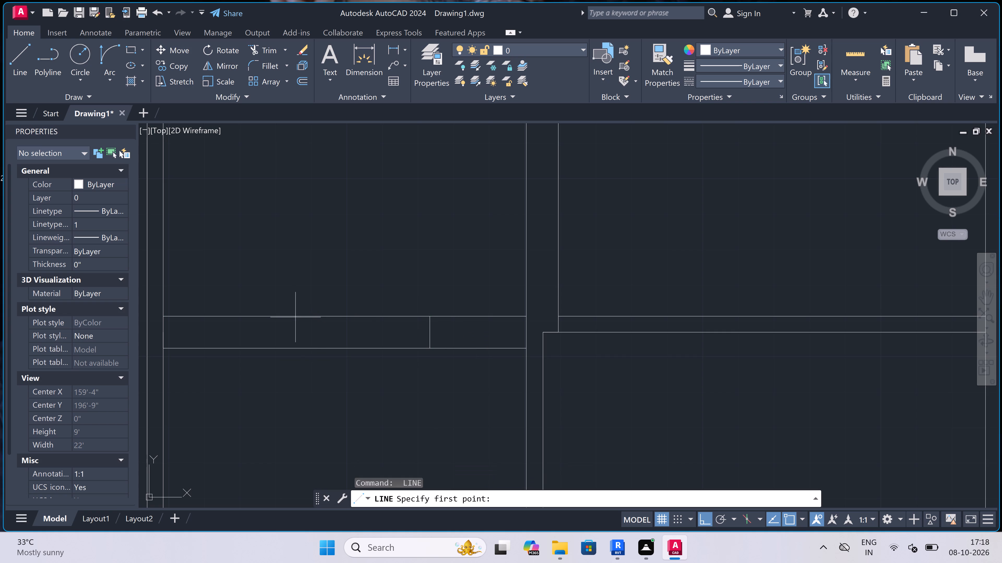
pyautogui.click(274, 318)
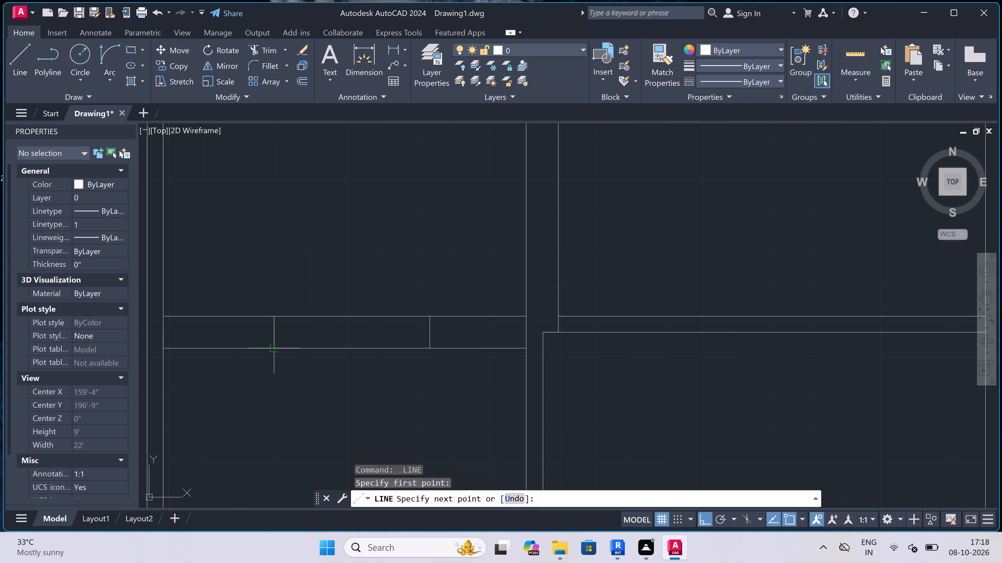
pyautogui.click(276, 351)
pyautogui.press('Escape')
# Trim both faces of the upper left cross wall between the two jamb lines to make an opening.
pyautogui.press('t')
pyautogui.press('r')
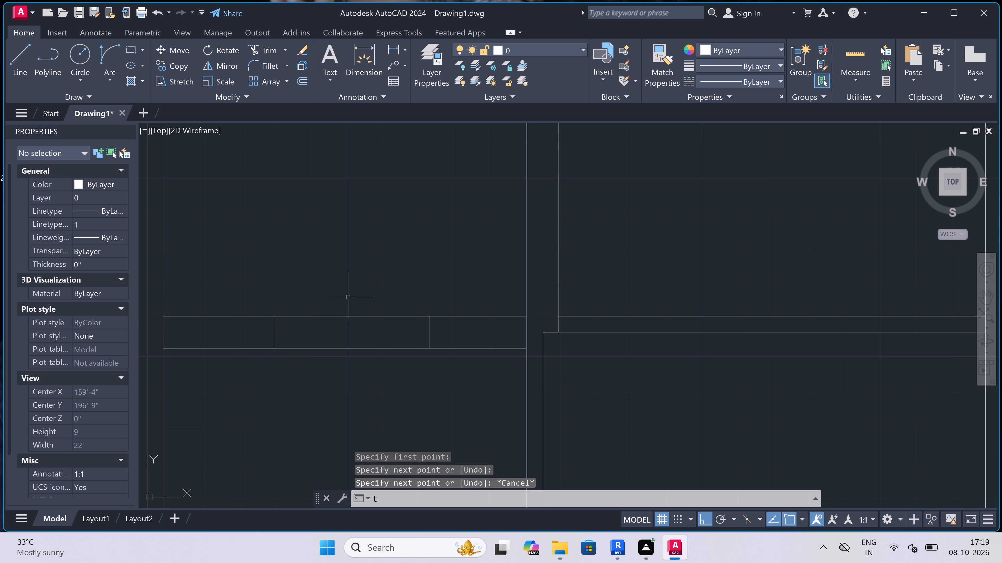
pyautogui.press('space')
pyautogui.click(360, 295)
pyautogui.click(360, 363)
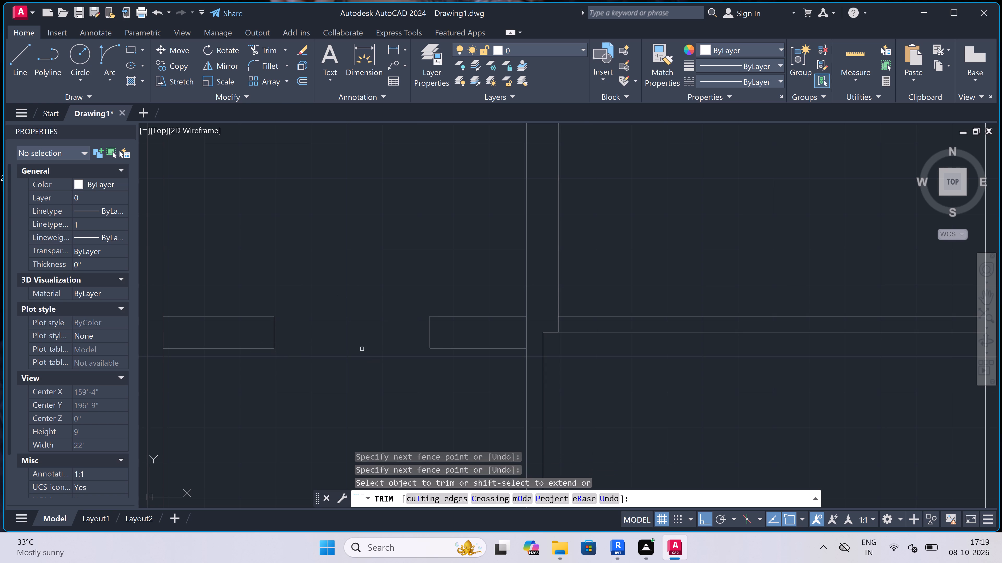
pyautogui.press('Escape')
# Draw a horizontal line across the new opening from one jamb's midpoint to the other jamb's midpoint.
pyautogui.press('l')
pyautogui.press('space')
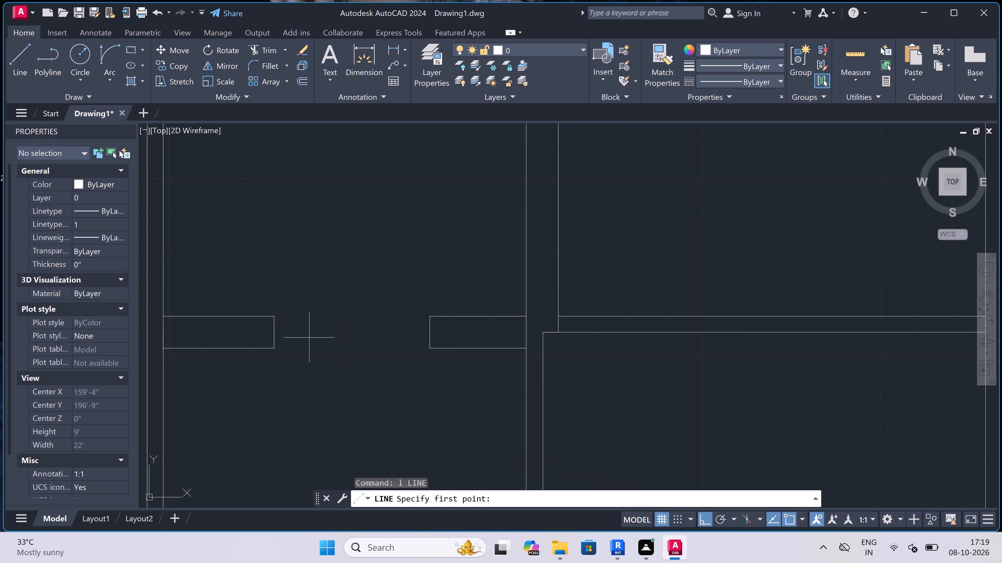
pyautogui.click(276, 333)
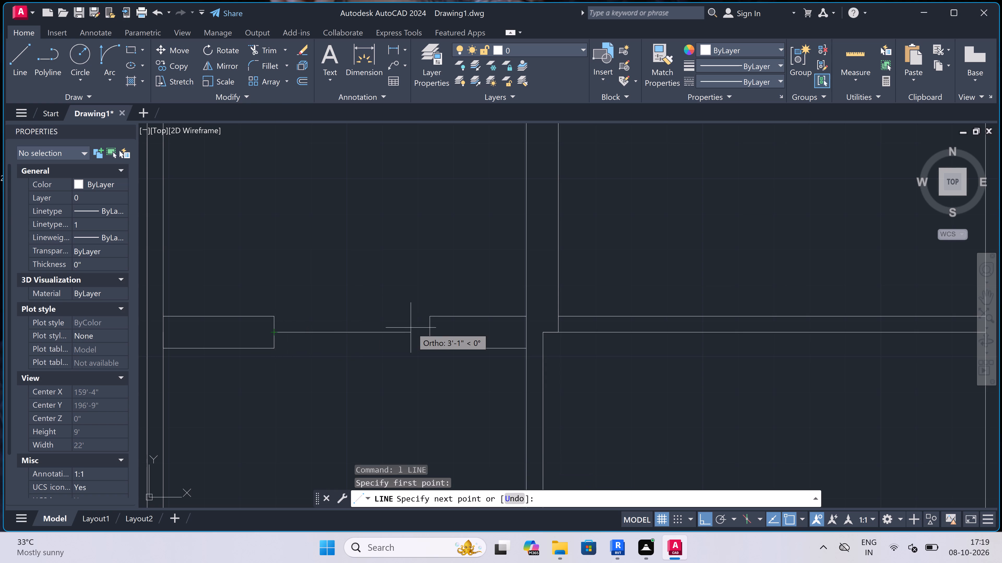
pyautogui.click(428, 332)
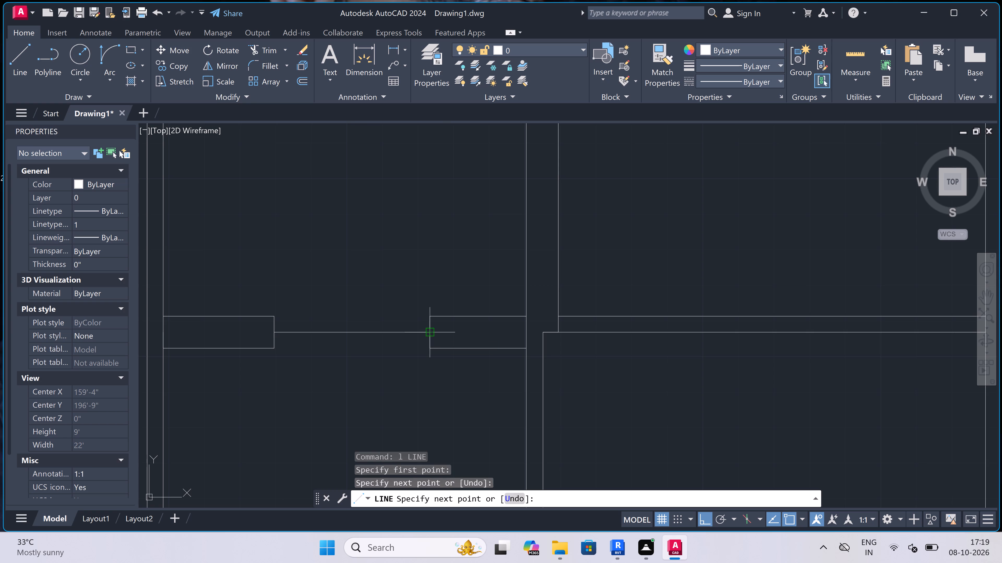
pyautogui.press('Escape')
# Draw a jamb line across the upper right cross wall near the partition, continuing from its midpoint 2" right and 2' up into the room.
pyautogui.scroll(-3, 340, 301)
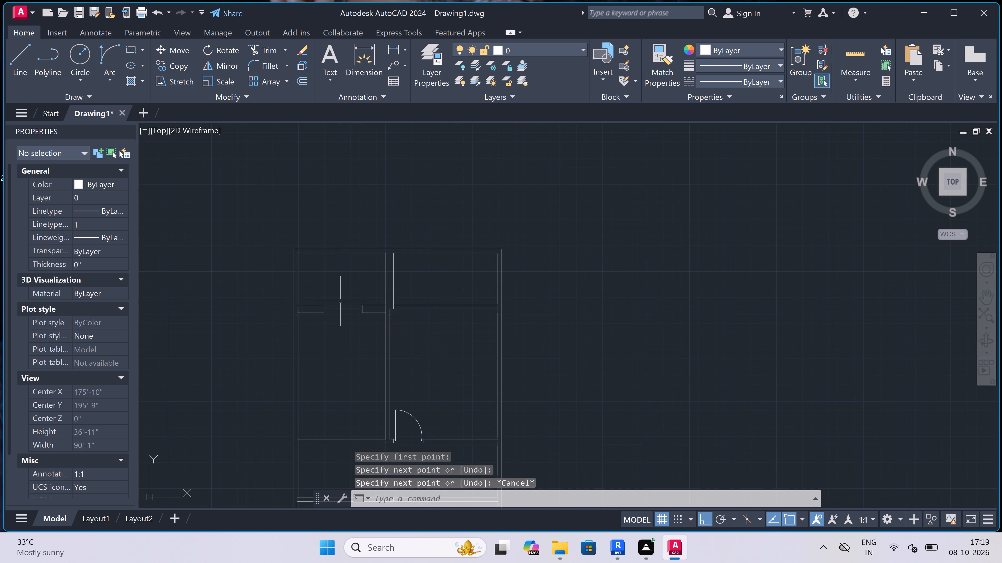
pyautogui.scroll(-1, 353, 309)
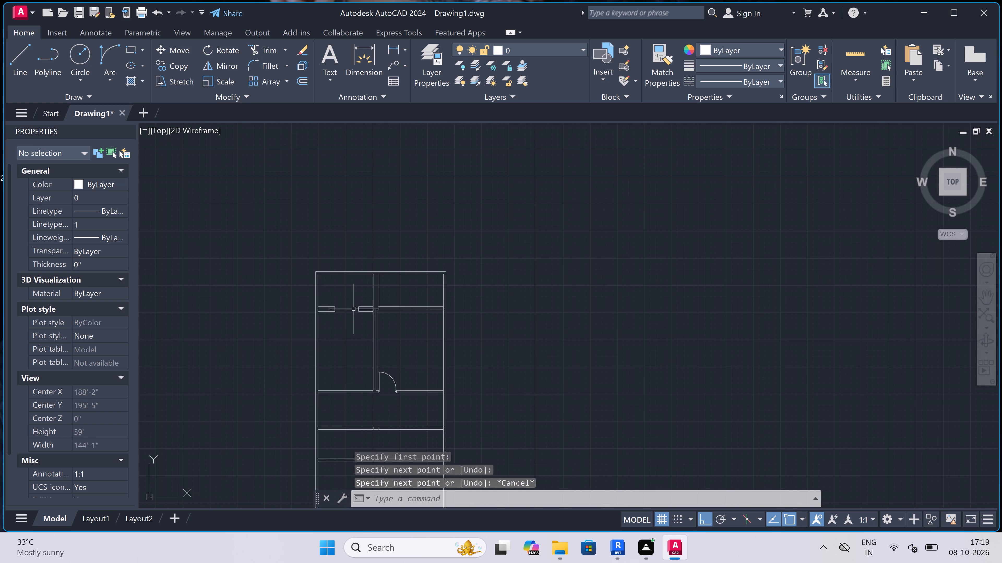
pyautogui.scroll(2, 393, 300)
pyautogui.press('l')
pyautogui.press('space')
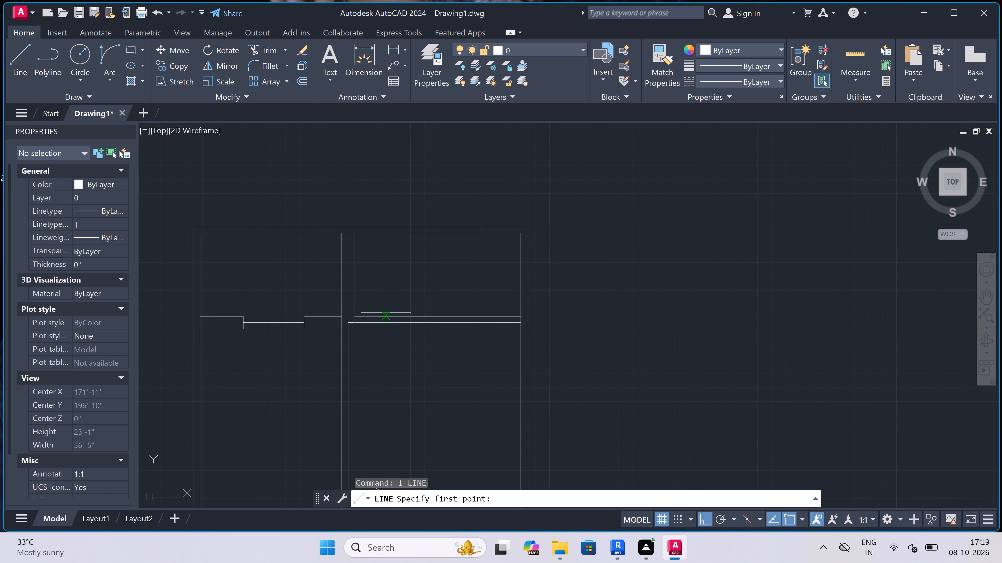
pyautogui.scroll(1, 382, 315)
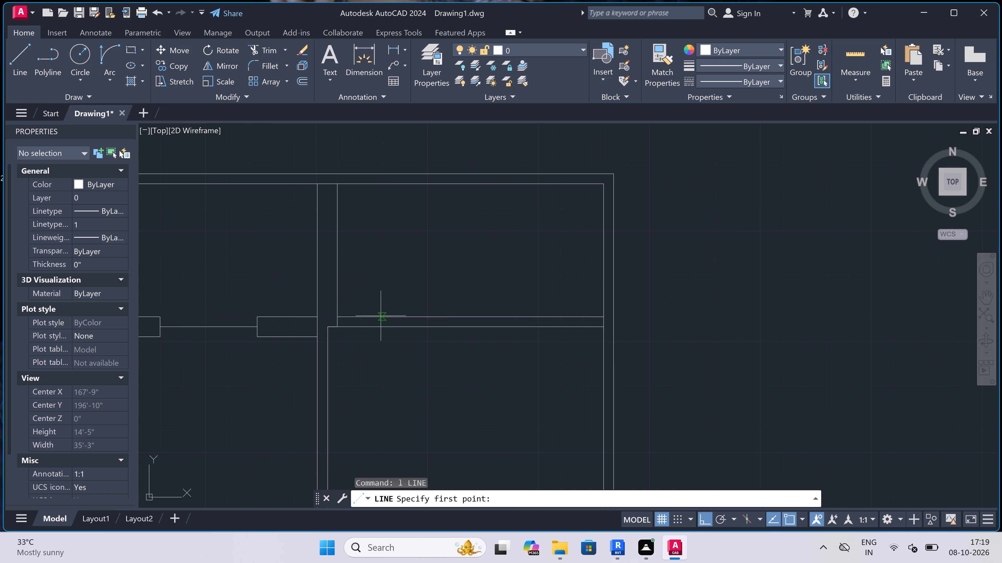
pyautogui.scroll(2, 360, 320)
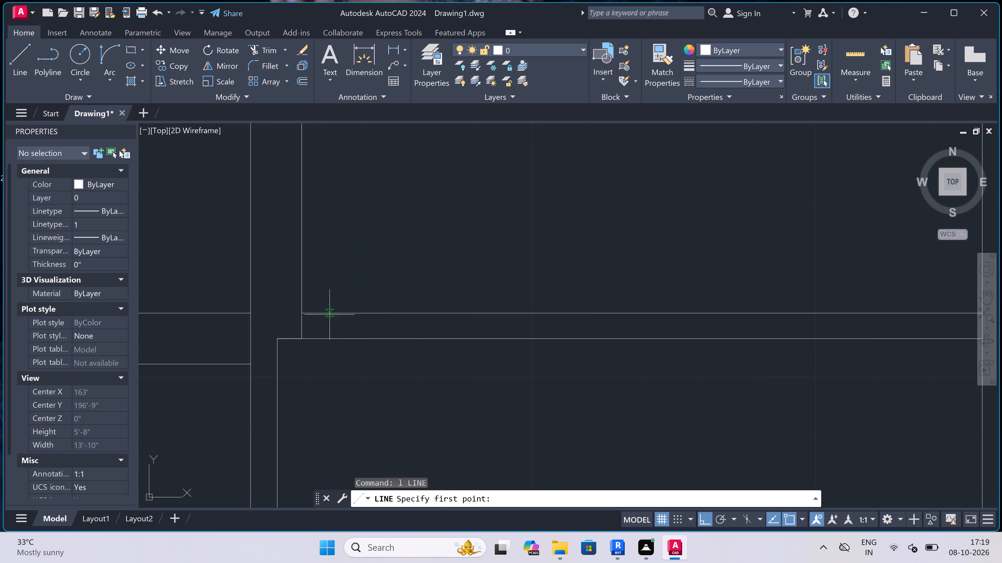
pyautogui.click(330, 315)
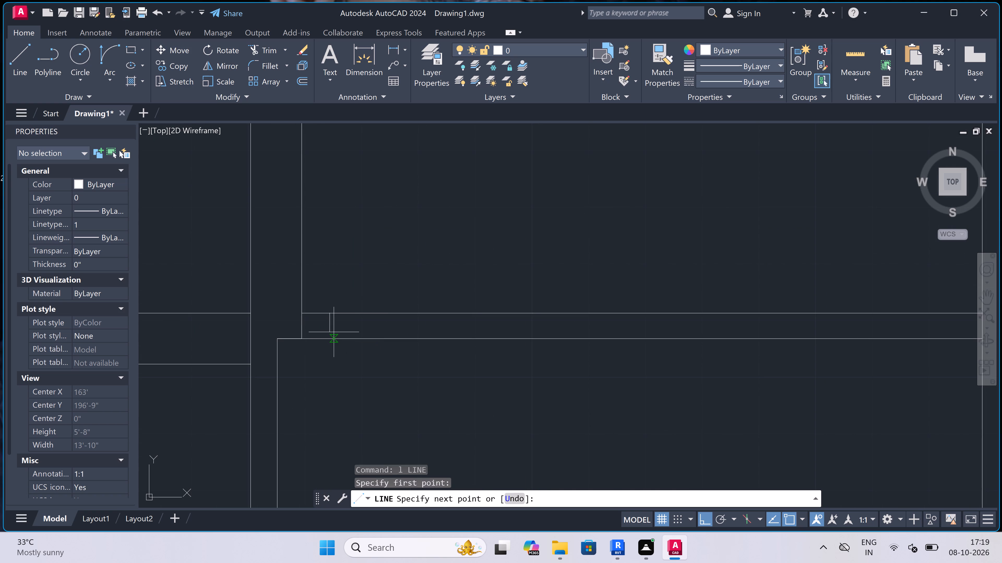
pyautogui.click(333, 338)
pyautogui.click(331, 328)
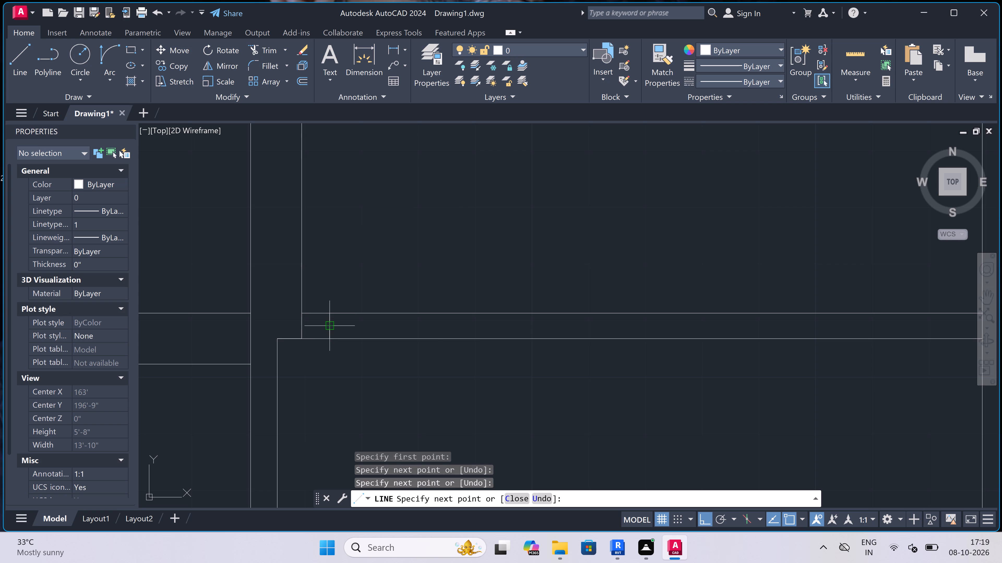
pyautogui.press('2')
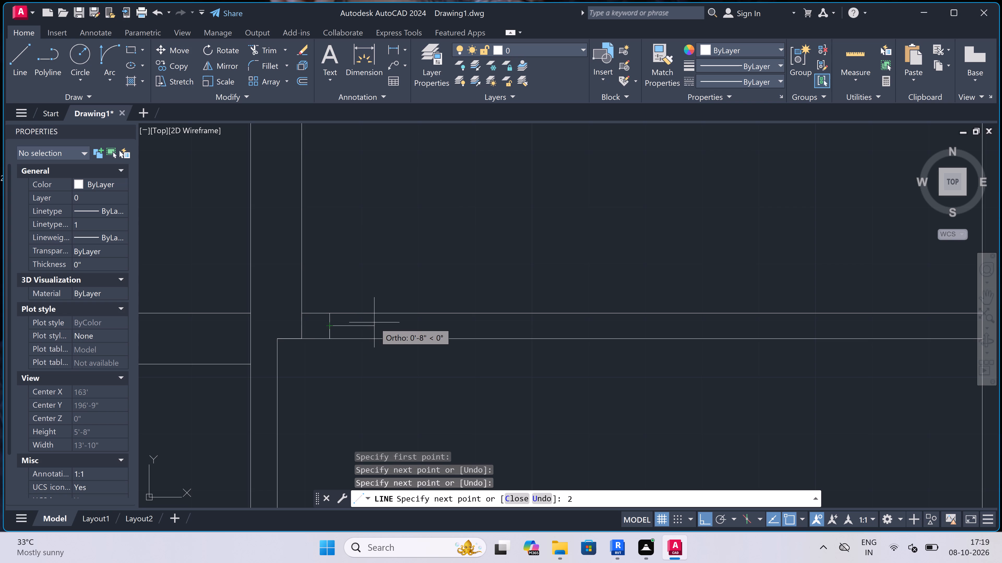
pyautogui.write('"')
pyautogui.press('space')
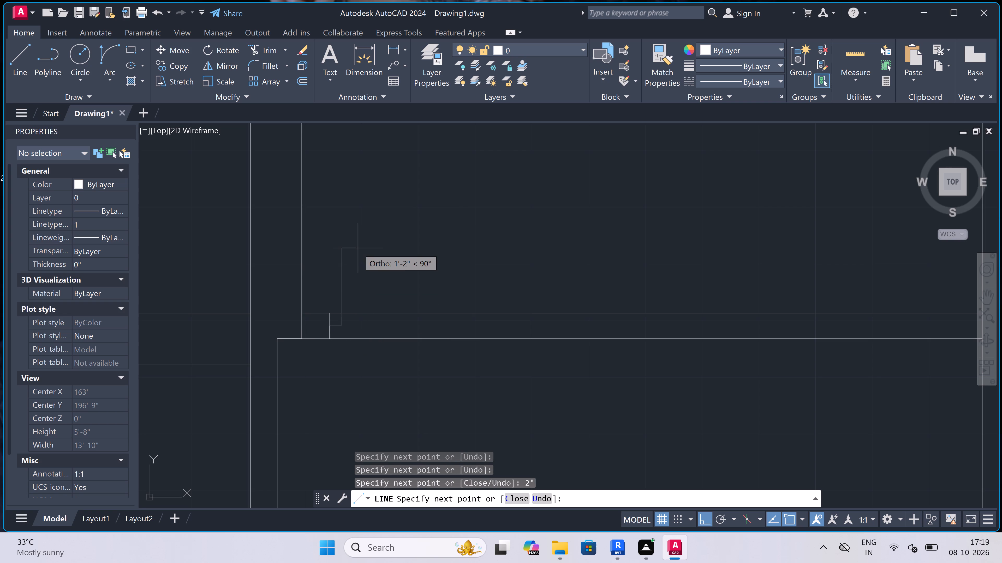
pyautogui.write("2'")
pyautogui.press('space')
pyautogui.press('Escape')
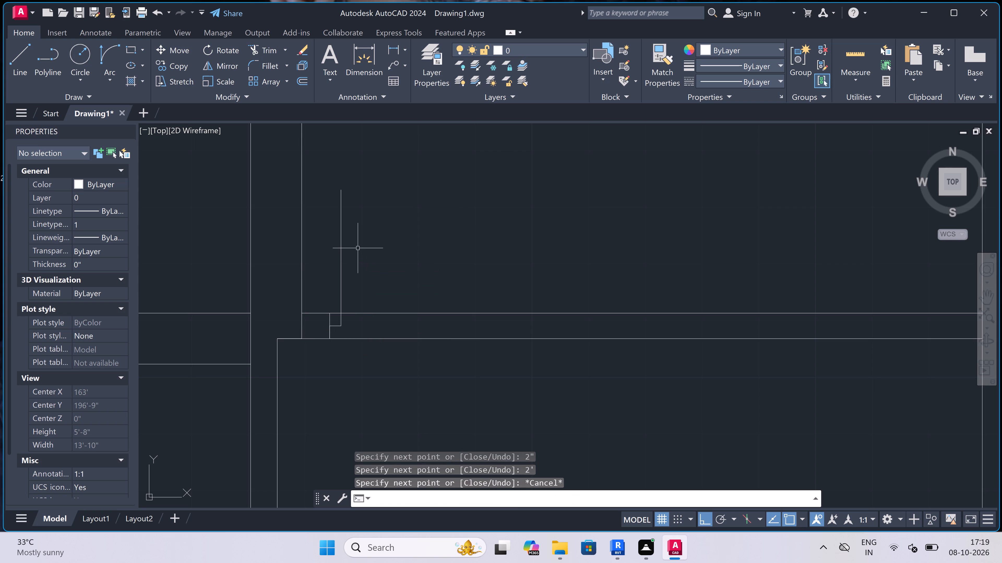
# Draw the second door jamb line across the upper right cross wall, continuing from its midpoint 2" left toward the door leaf.
pyautogui.press('space')
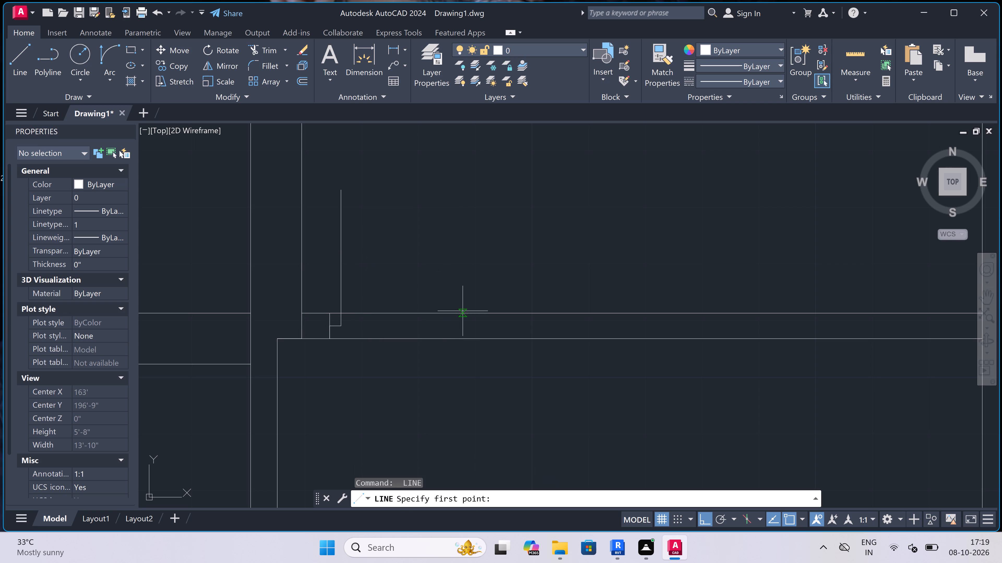
pyautogui.click(459, 313)
pyautogui.click(459, 335)
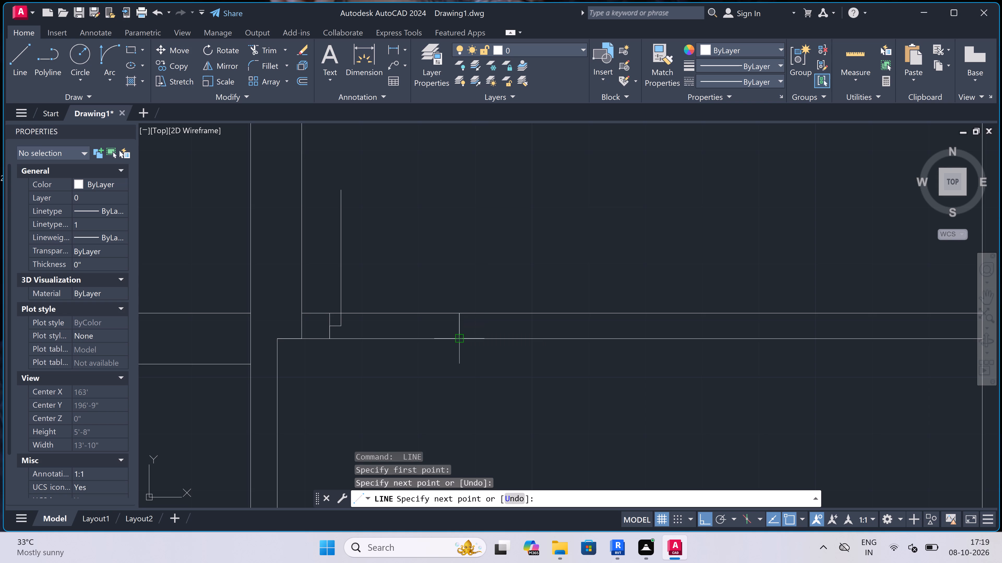
pyautogui.click(459, 328)
pyautogui.press('2')
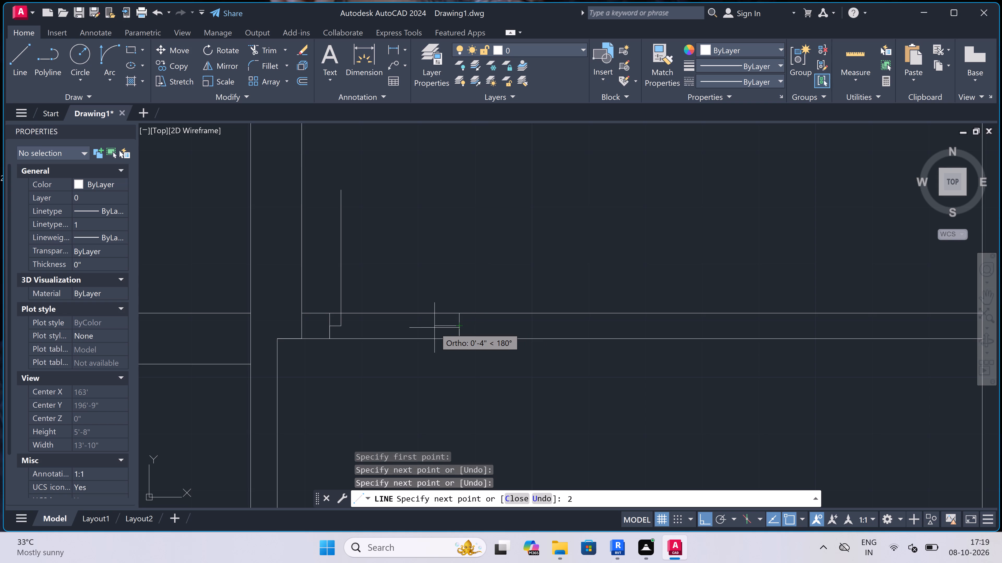
pyautogui.write('"')
pyautogui.press('space')
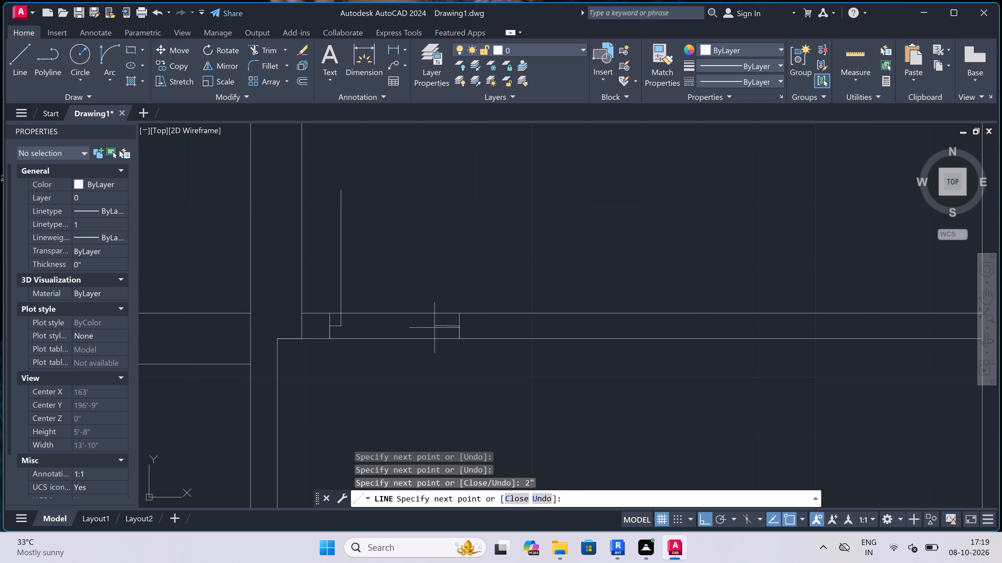
pyautogui.press('Escape')
# Draw the door swing arc from the upper end of the 2' leaf line to the end of the opposite jamb's stub.
pyautogui.click(115, 50)
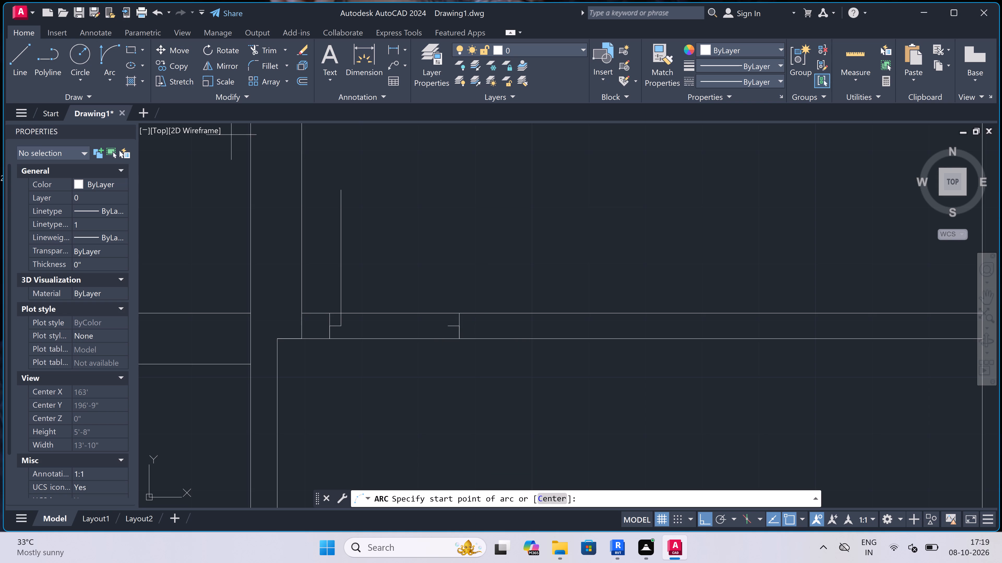
pyautogui.click(344, 192)
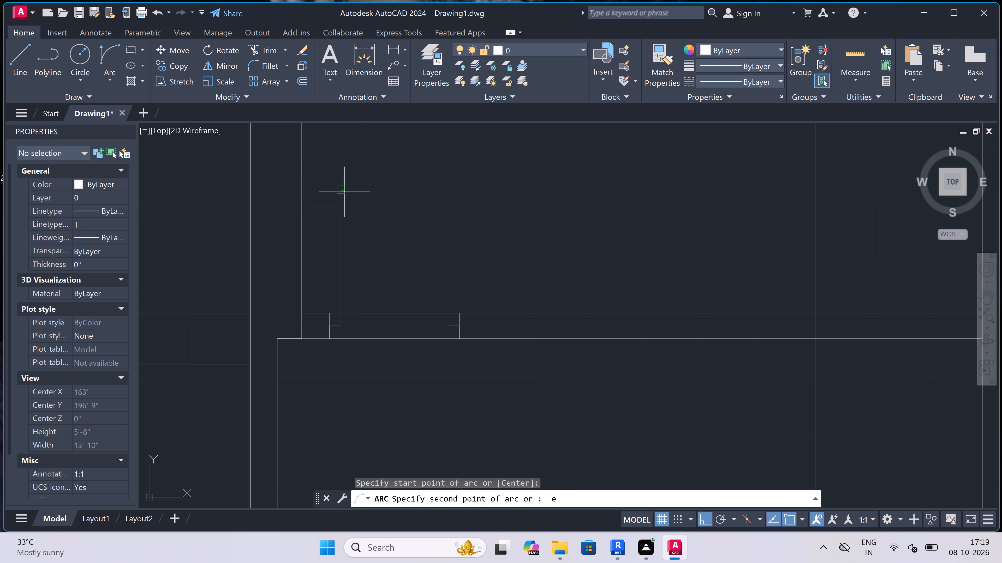
pyautogui.click(447, 327)
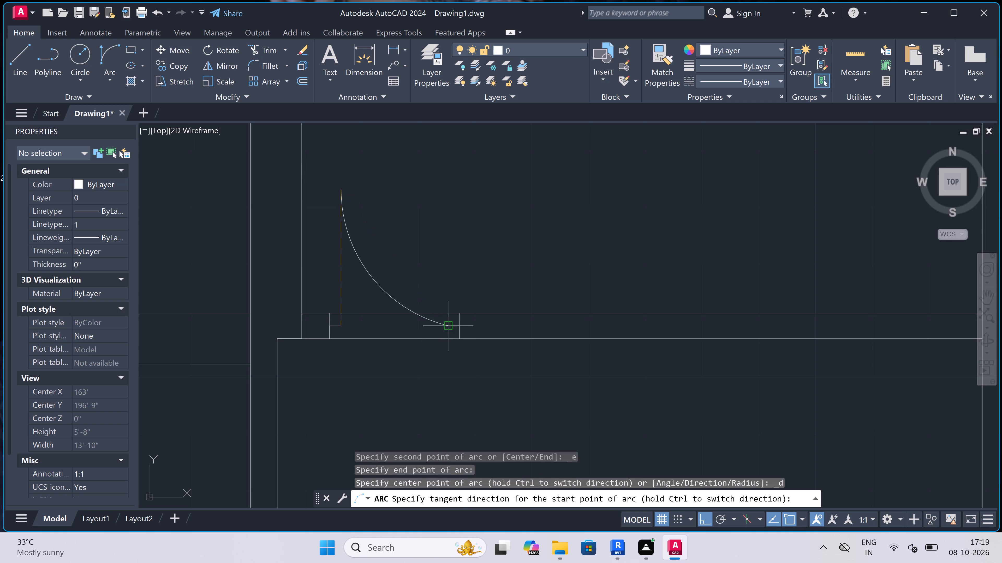
pyautogui.click(483, 256)
# Trim both cross wall faces across the new doorway and the partition face segment cutting through the adjacent wall junction.
pyautogui.press('t')
pyautogui.press('r')
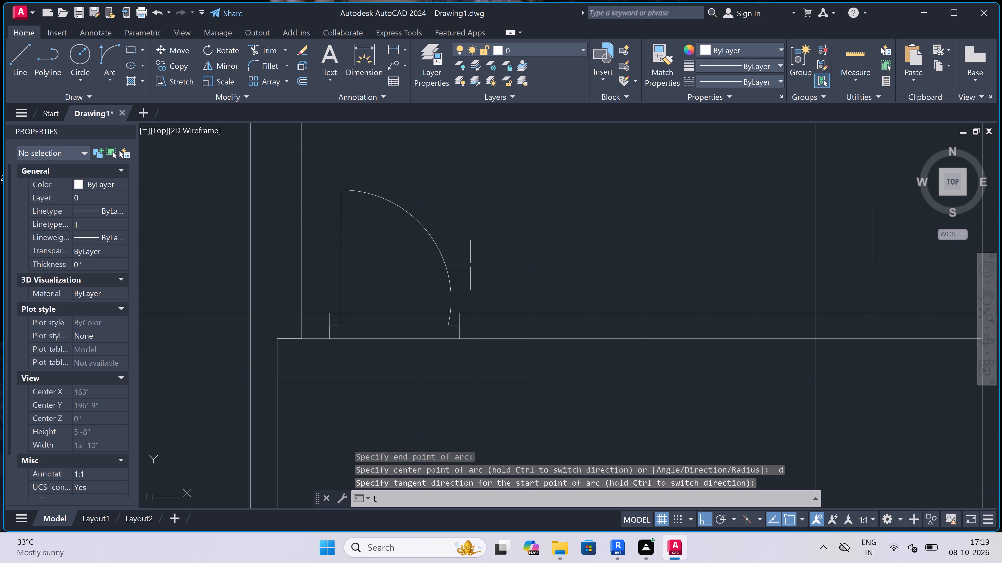
pyautogui.press('space')
pyautogui.click(376, 291)
pyautogui.click(374, 362)
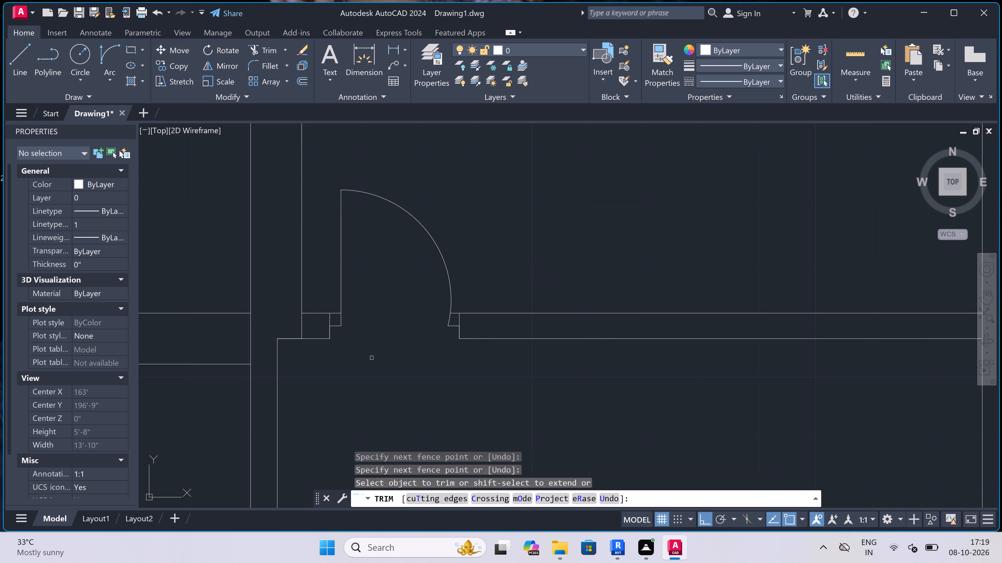
pyautogui.click(318, 327)
pyautogui.click(296, 319)
pyautogui.scroll(-4, 339, 287)
pyautogui.press('Escape')
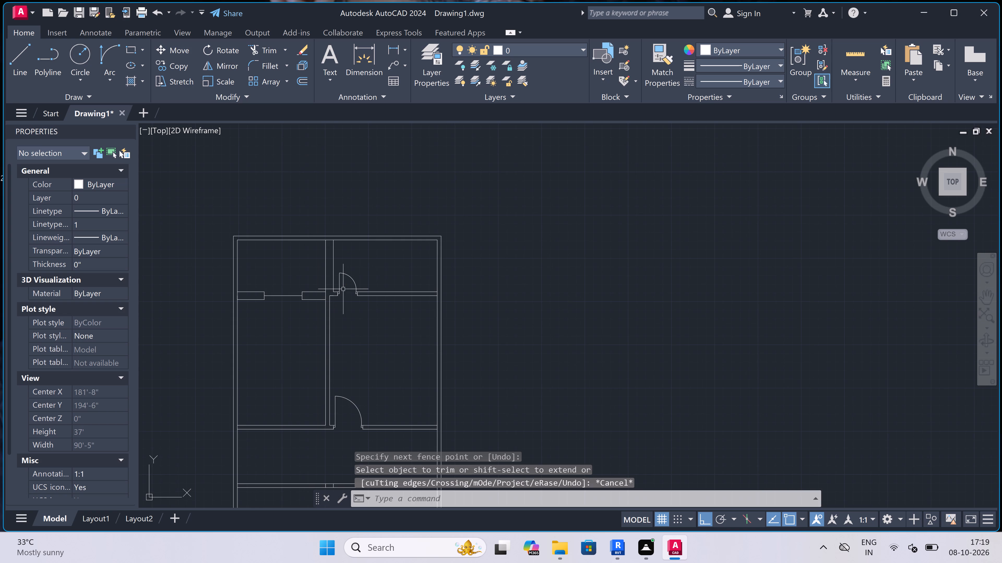
# Draw a 2' window in the right exterior wall near the upper corner, with a centre line and a jamb line at each end.
pyautogui.scroll(2, 365, 292)
pyautogui.scroll(-2, 365, 292)
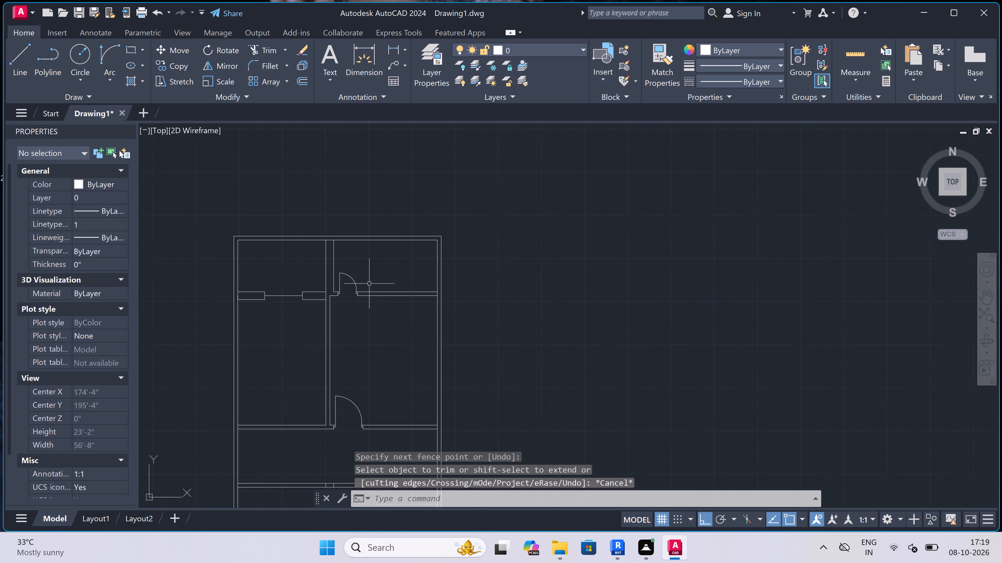
pyautogui.scroll(1, 391, 265)
pyautogui.write('l')
pyautogui.press('space')
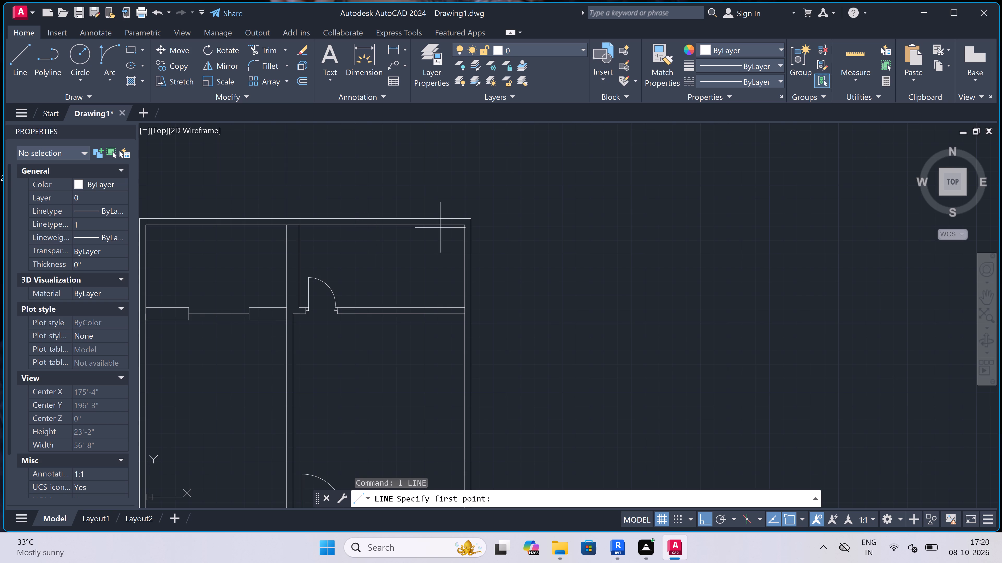
pyautogui.scroll(2, 463, 242)
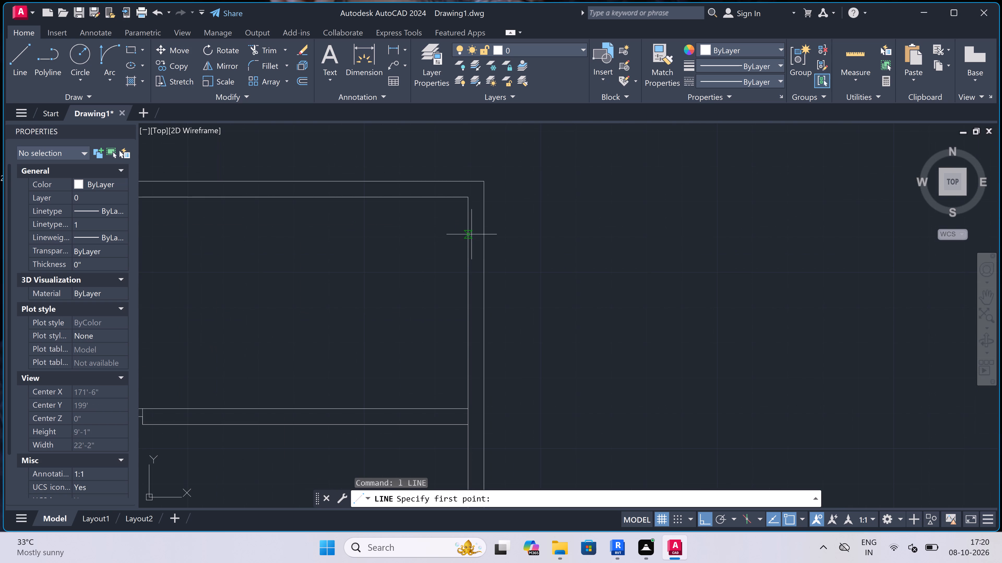
pyautogui.click(468, 227)
pyautogui.click(485, 228)
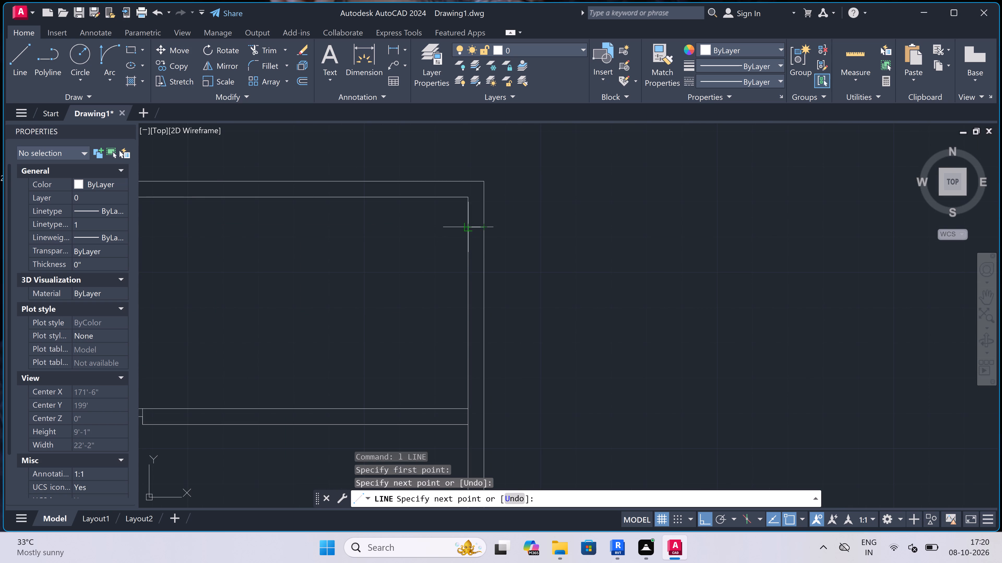
pyautogui.click(476, 228)
pyautogui.write("2'")
pyautogui.press('space')
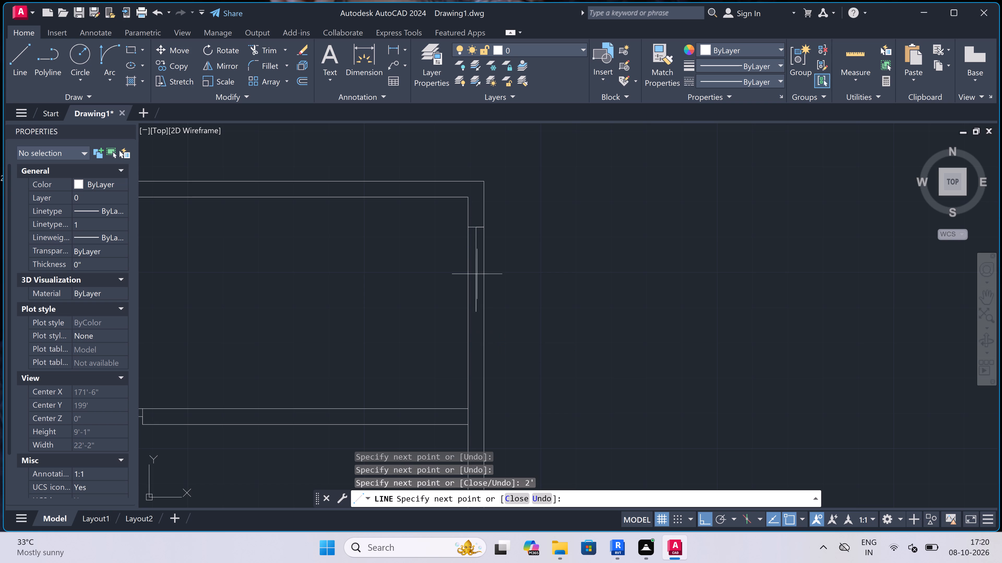
pyautogui.scroll(1, 474, 294)
pyautogui.click(461, 321)
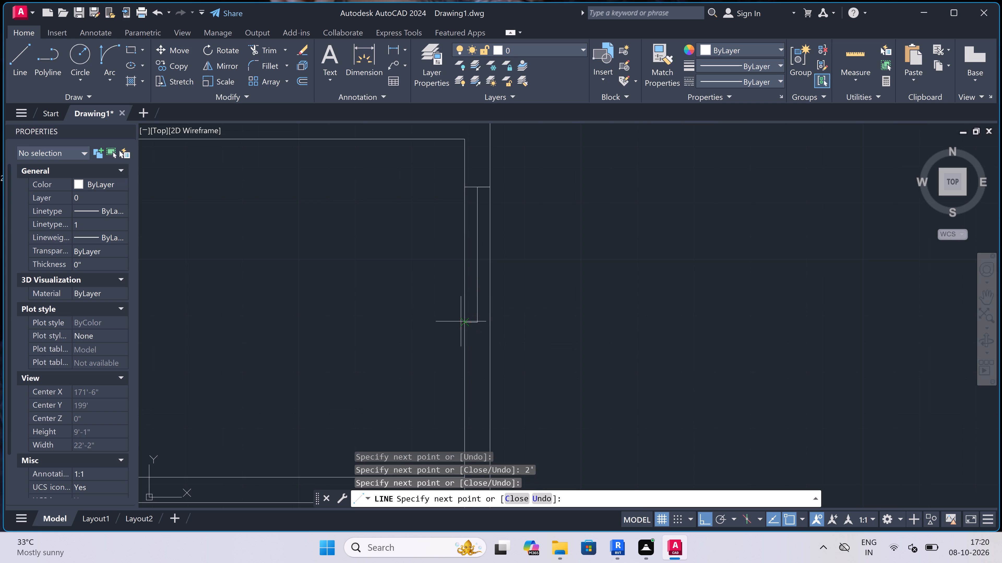
pyautogui.click(493, 318)
pyautogui.press('Escape')
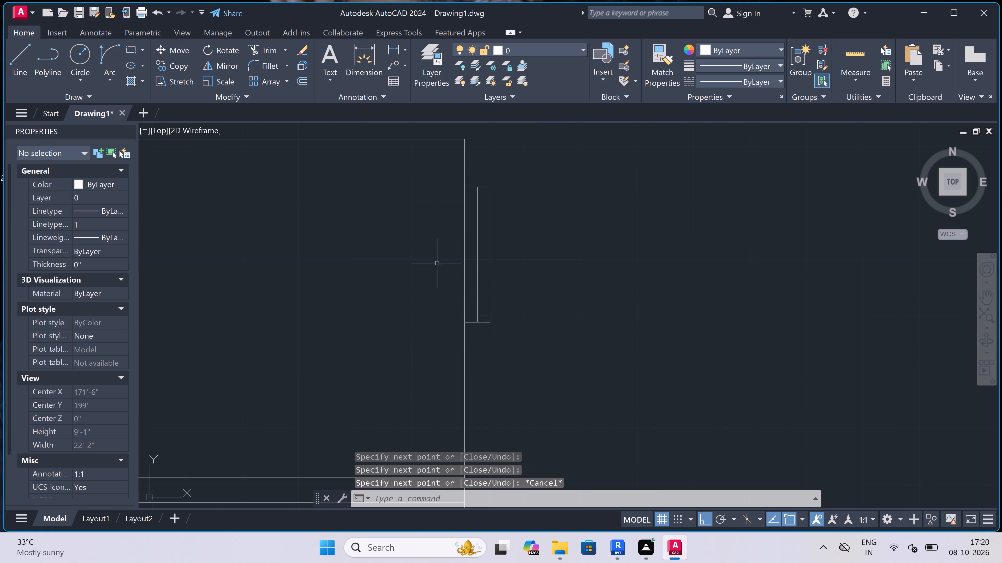
# Draw two vertical jamb lines across the left part of the middle cross wall, one toward the exterior wall and one near the partition.
pyautogui.scroll(-4, 414, 252)
pyautogui.scroll(2, 396, 260)
pyautogui.scroll(-4, 396, 260)
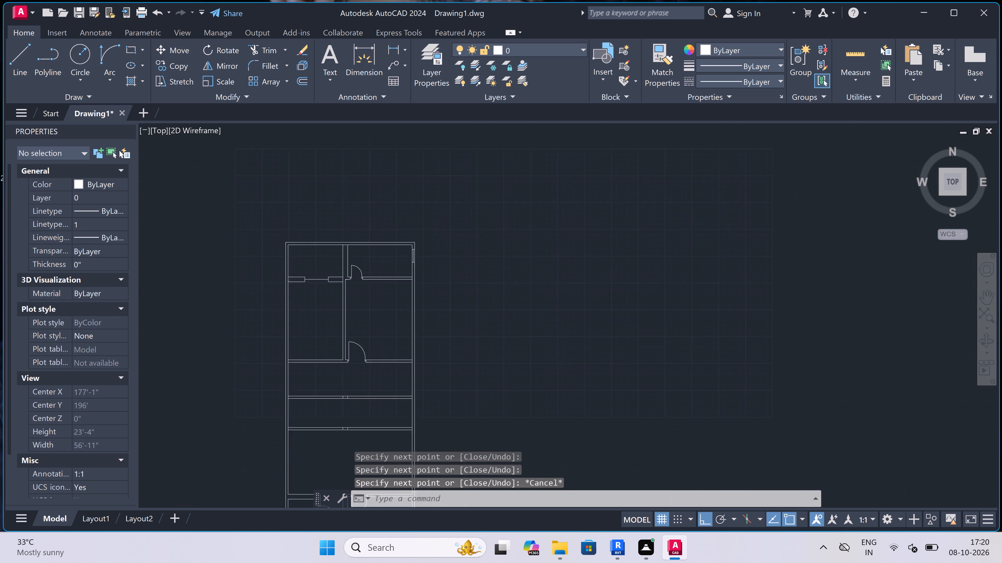
pyautogui.scroll(3, 374, 276)
pyautogui.scroll(-3, 374, 276)
pyautogui.scroll(2, 347, 346)
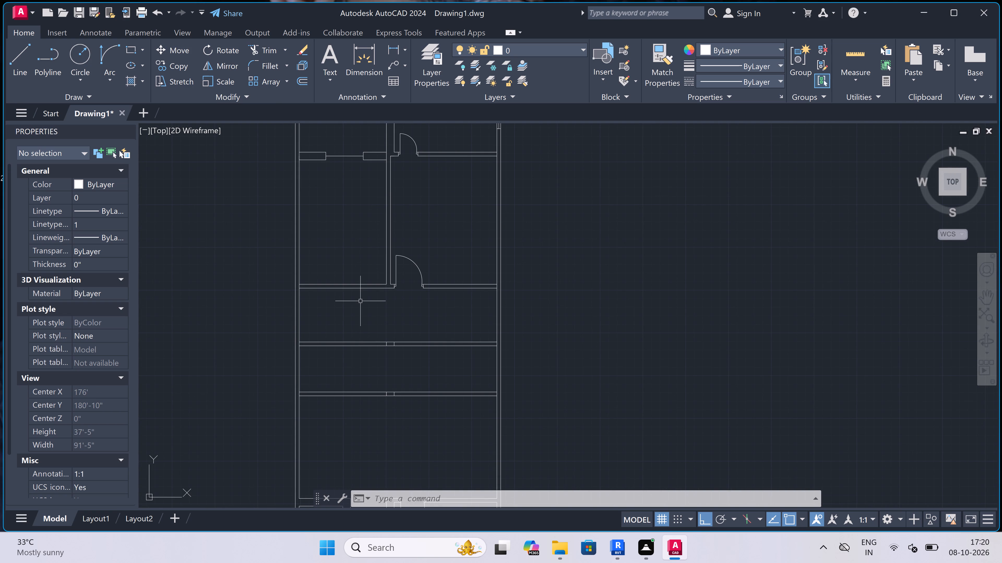
pyautogui.press('space')
pyautogui.scroll(1, 343, 290)
pyautogui.scroll(1, 309, 285)
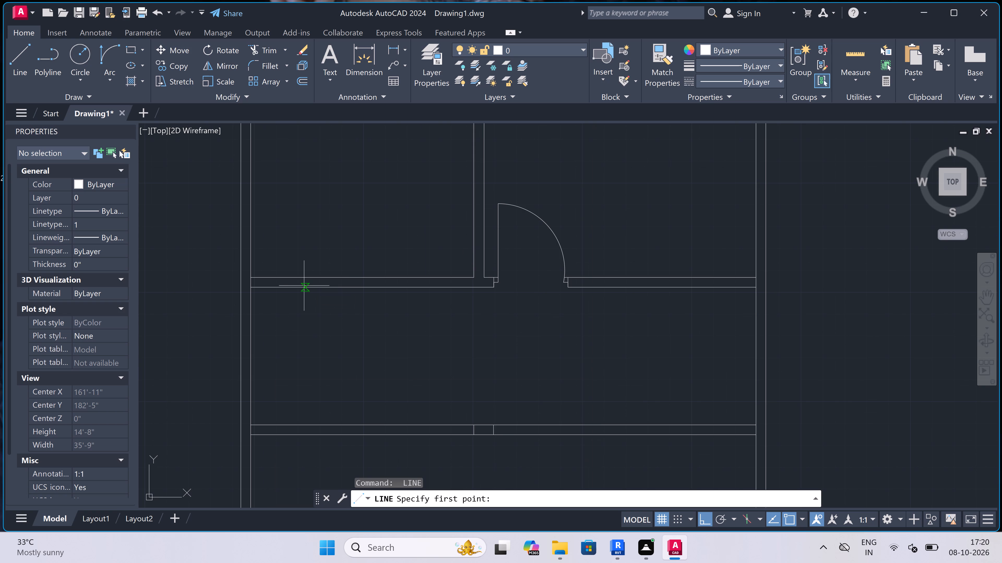
pyautogui.click(302, 286)
pyautogui.click(302, 281)
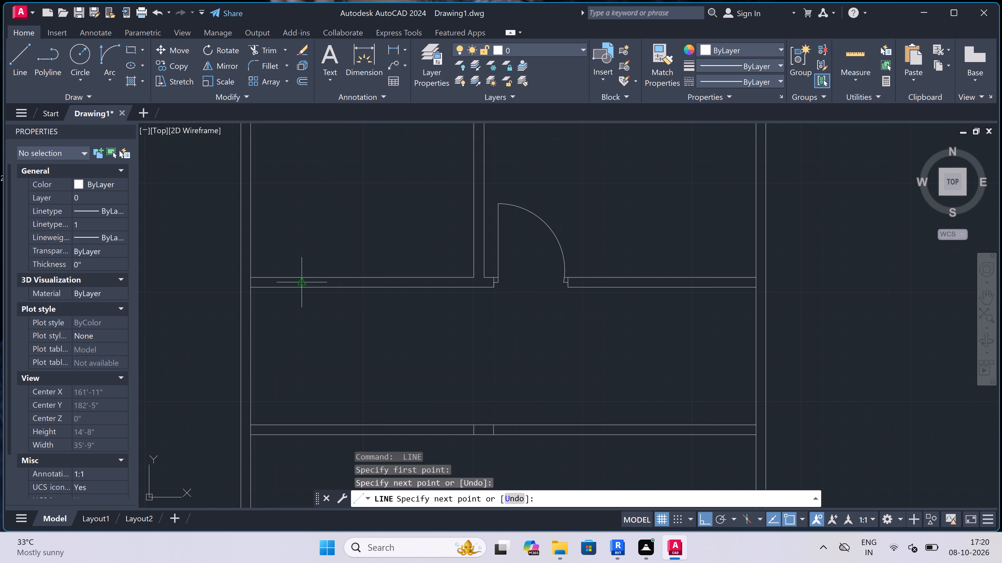
pyautogui.press('Escape')
pyautogui.press('space')
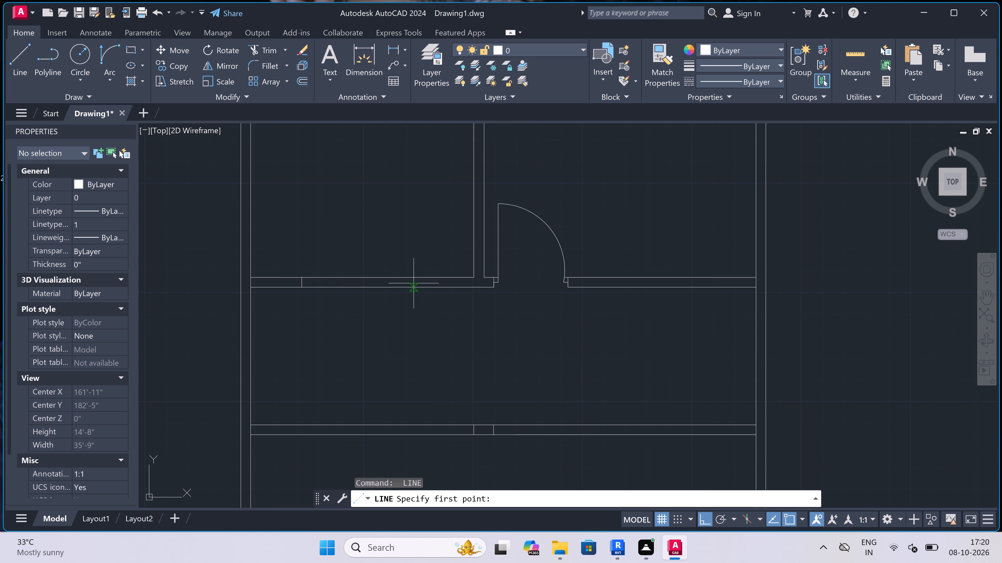
pyautogui.click(435, 287)
pyautogui.click(435, 279)
pyautogui.press('Escape')
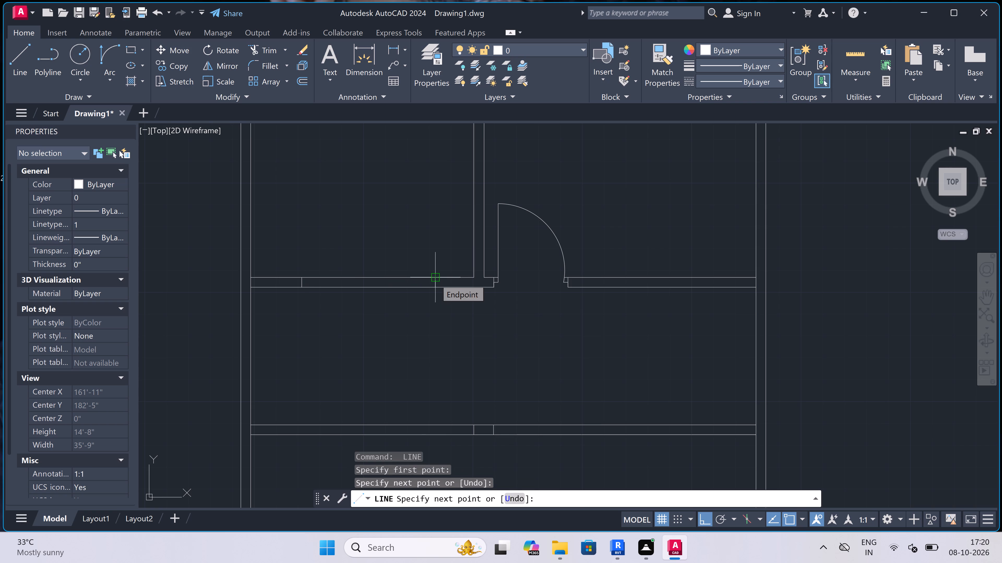
# Draw two more vertical jamb lines across the same cross wall, each slightly inside the existing pair, for a narrower opening.
pyautogui.press('space')
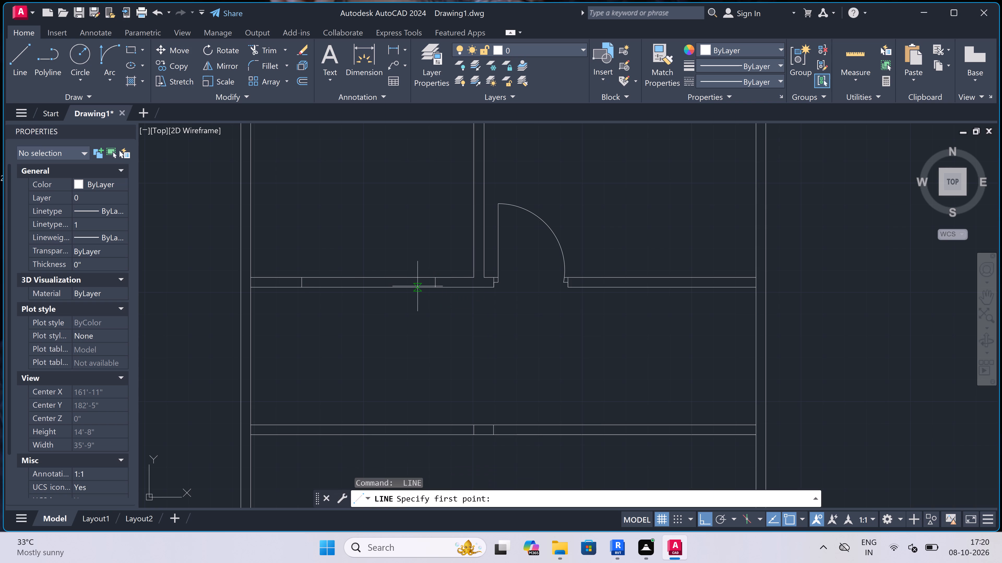
pyautogui.click(417, 289)
pyautogui.click(417, 281)
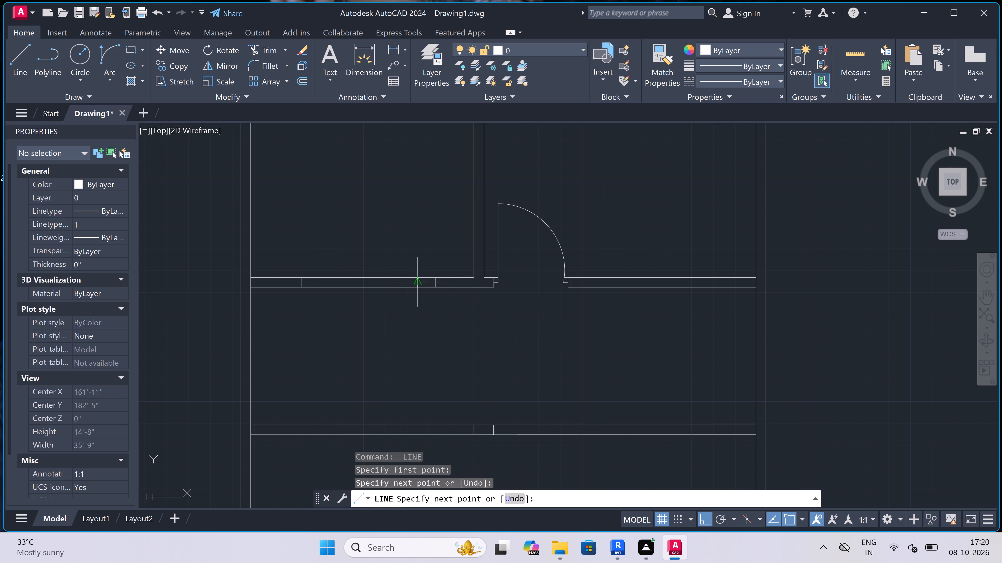
pyautogui.press('Escape')
pyautogui.scroll(1, 381, 286)
pyautogui.press('space')
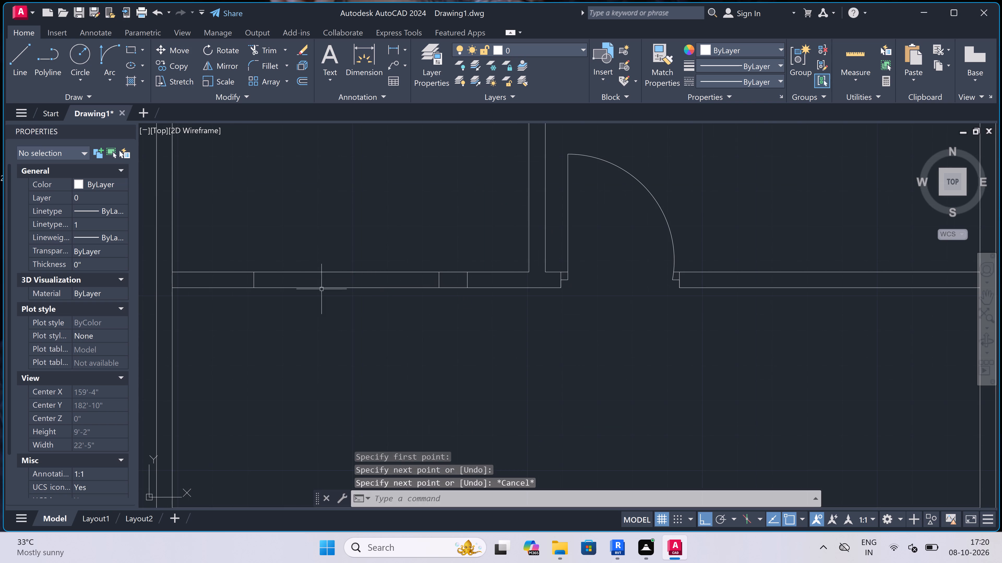
pyautogui.click(265, 289)
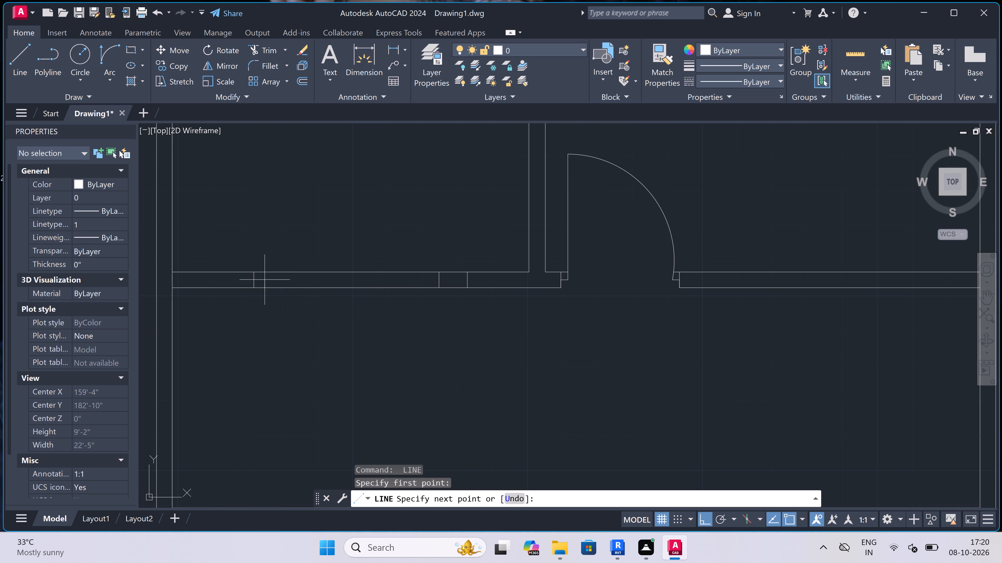
pyautogui.click(265, 276)
pyautogui.press('Escape')
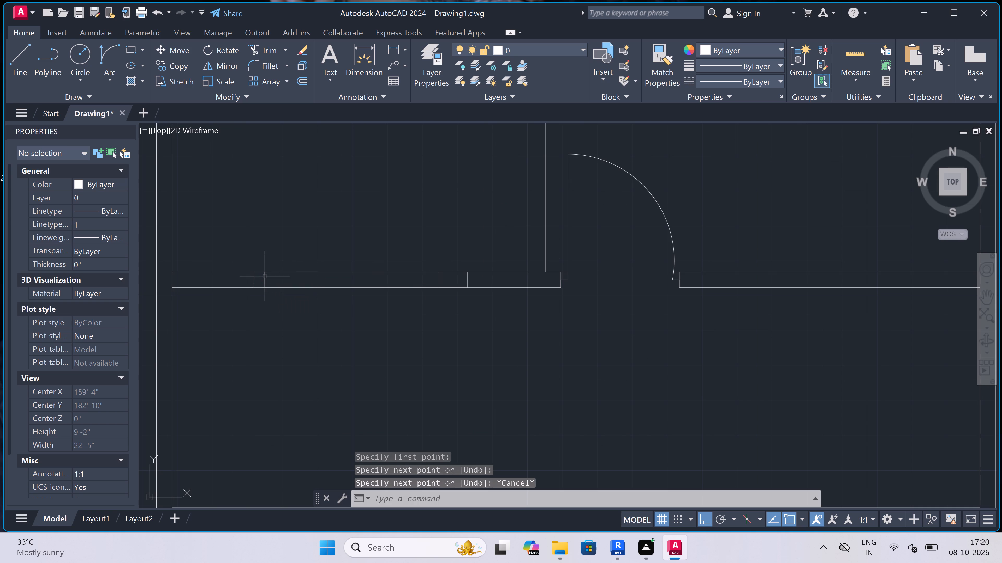
# Trim away the outer left jamb line and the left exterior wall's inner face where the middle cross wall meets it.
pyautogui.write('tr')
pyautogui.press('space')
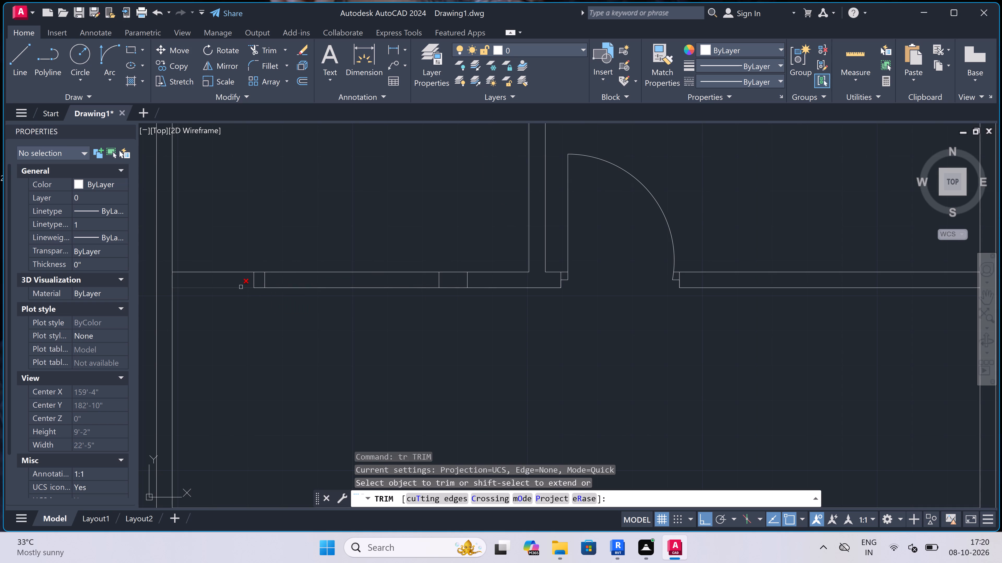
pyautogui.click(252, 279)
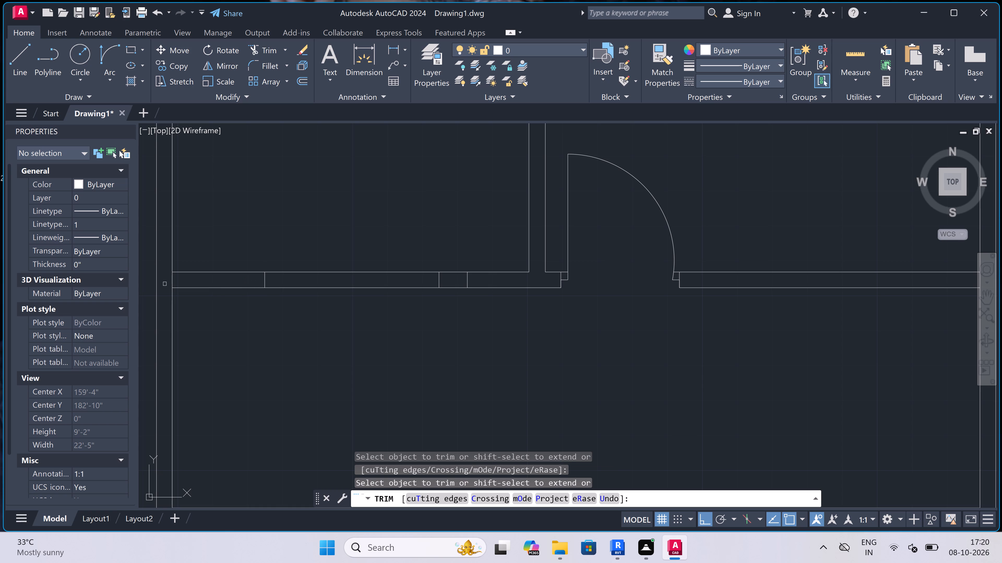
pyautogui.moveTo(167, 282); pyautogui.dragTo(170, 280)
pyautogui.click(190, 277)
# Trim both faces of the middle cross wall between the two inner jamb lines to make an opening.
pyautogui.scroll(-1, 190, 277)
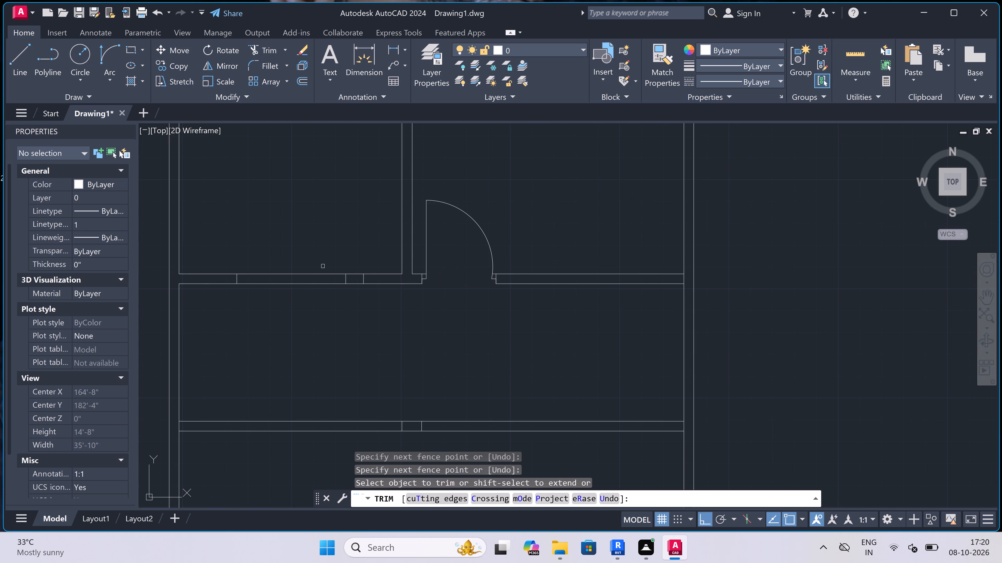
pyautogui.click(321, 265)
pyautogui.click(311, 303)
pyautogui.scroll(2, 357, 282)
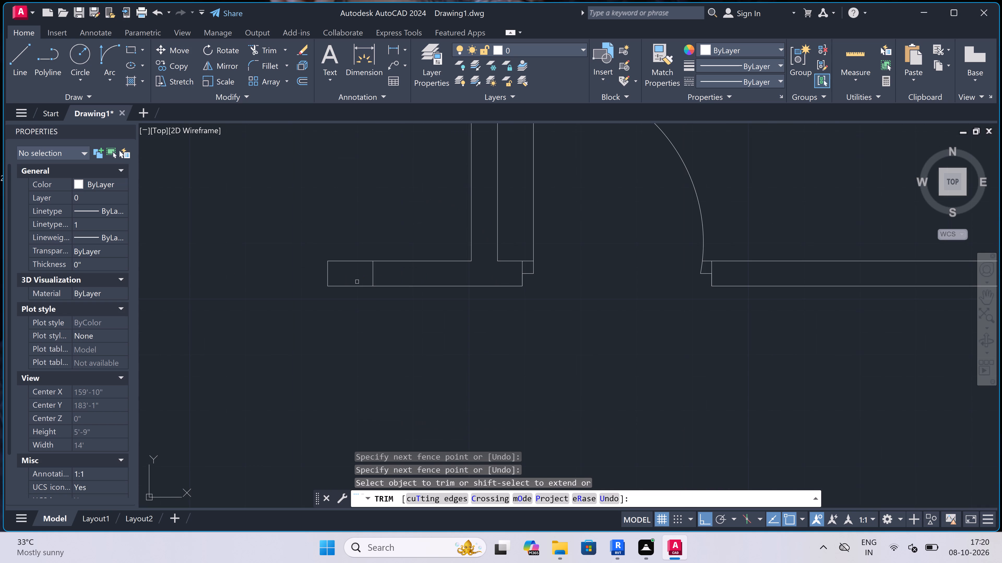
# Trim away the leftover outer jamb line in the middle cross wall's stub beside the partition.
pyautogui.moveTo(364, 275); pyautogui.dragTo(368, 272)
pyautogui.click(391, 274)
pyautogui.click(360, 274)
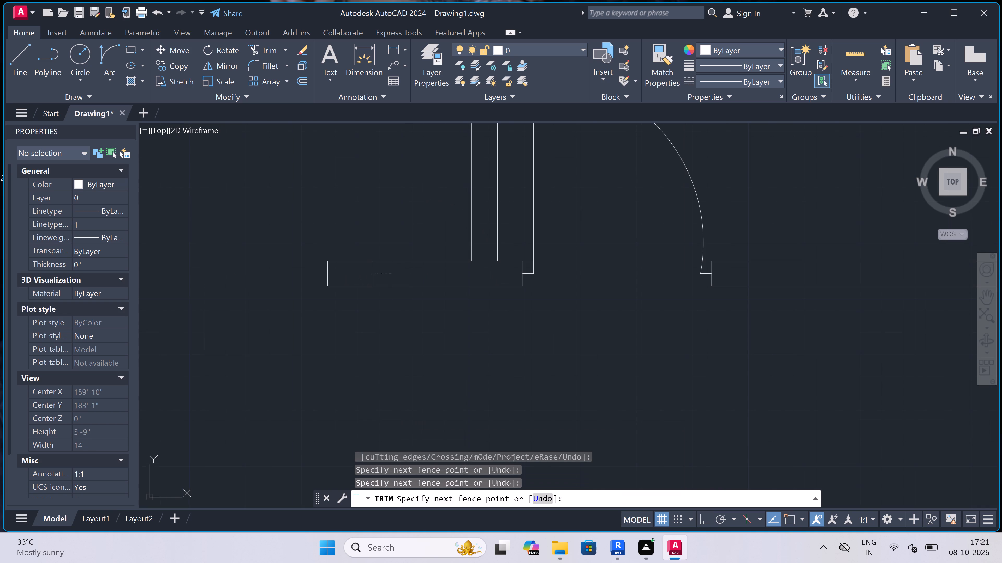
pyautogui.scroll(-6, 360, 274)
pyautogui.scroll(3, 358, 263)
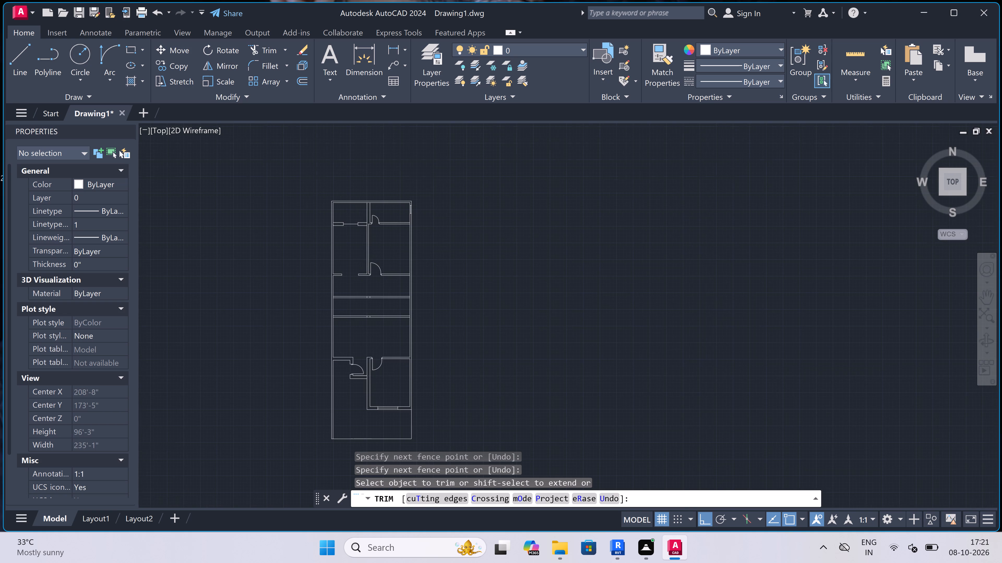
pyautogui.scroll(-2, 354, 241)
pyautogui.scroll(1, 349, 210)
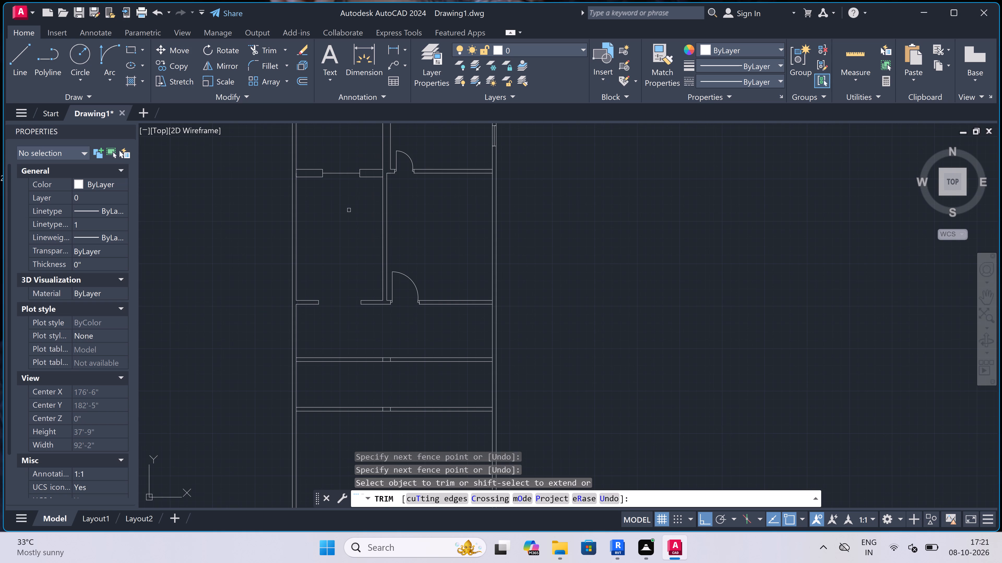
pyautogui.press('Escape')
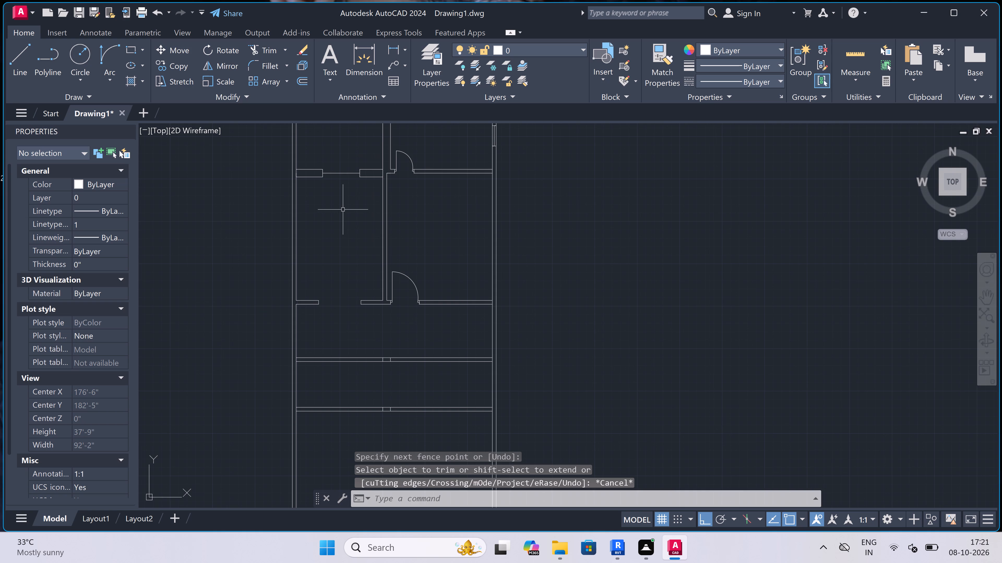
# Draw a window jamb line across the left exterior wall below the upper cross wall, with a 3' centre line running down from its midpoint.
pyautogui.write('l')
pyautogui.press('space')
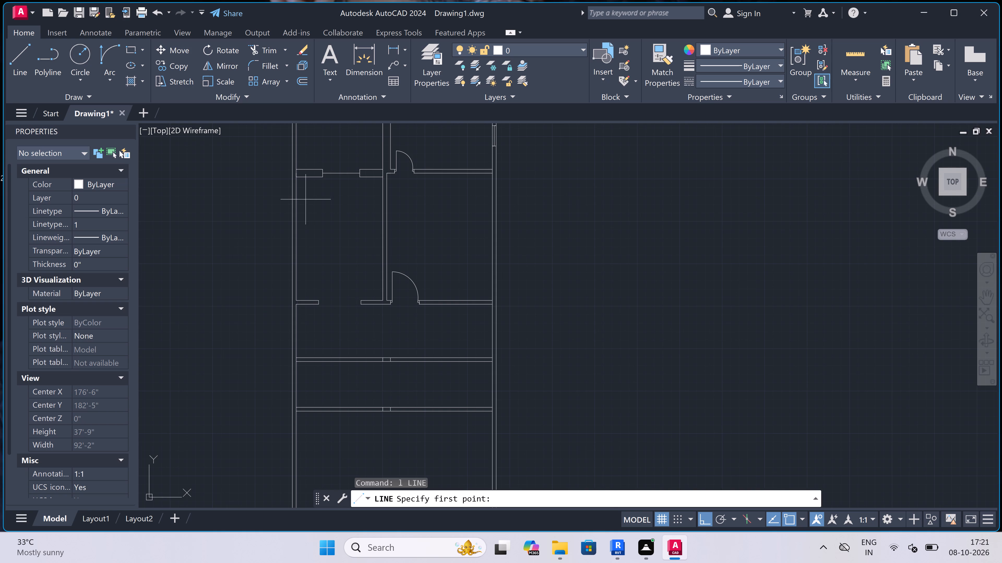
pyautogui.scroll(1, 300, 201)
pyautogui.click(294, 199)
pyautogui.scroll(2, 280, 196)
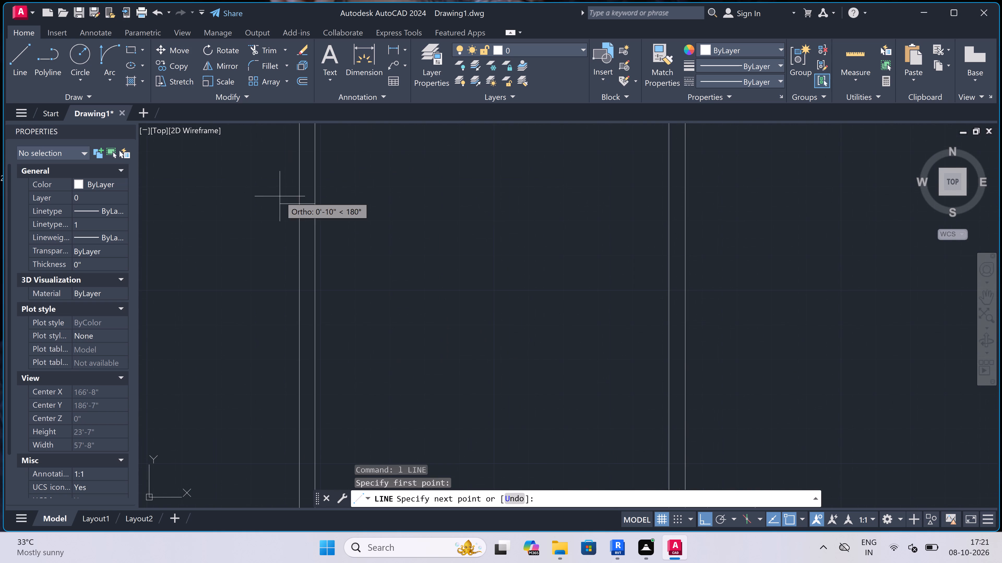
pyautogui.click(299, 200)
pyautogui.scroll(2, 300, 200)
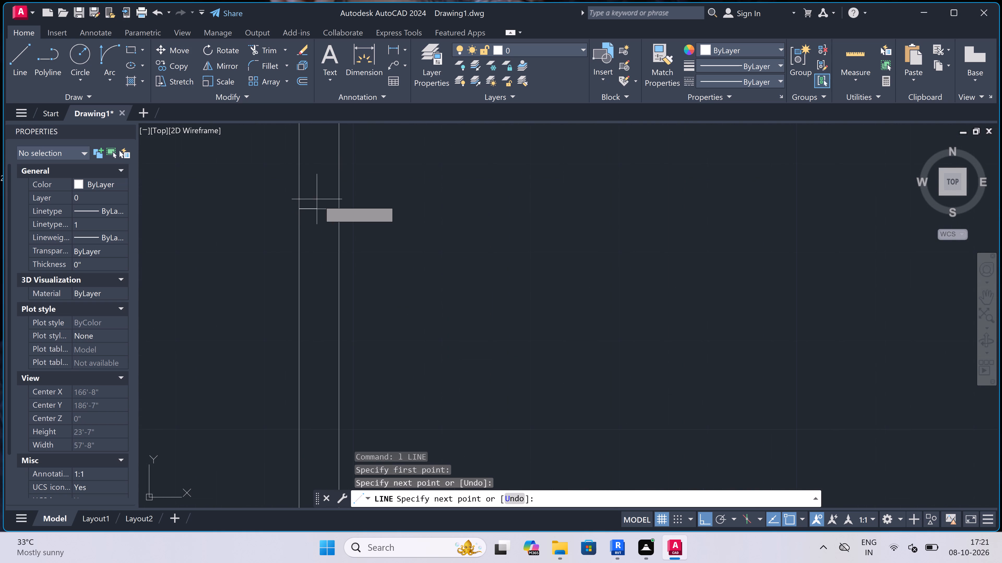
pyautogui.click(321, 204)
pyautogui.write("3'")
pyautogui.press('space')
# Close the window with a second jamb line across the left exterior wall at the centre line's lower end.
pyautogui.scroll(-2, 312, 314)
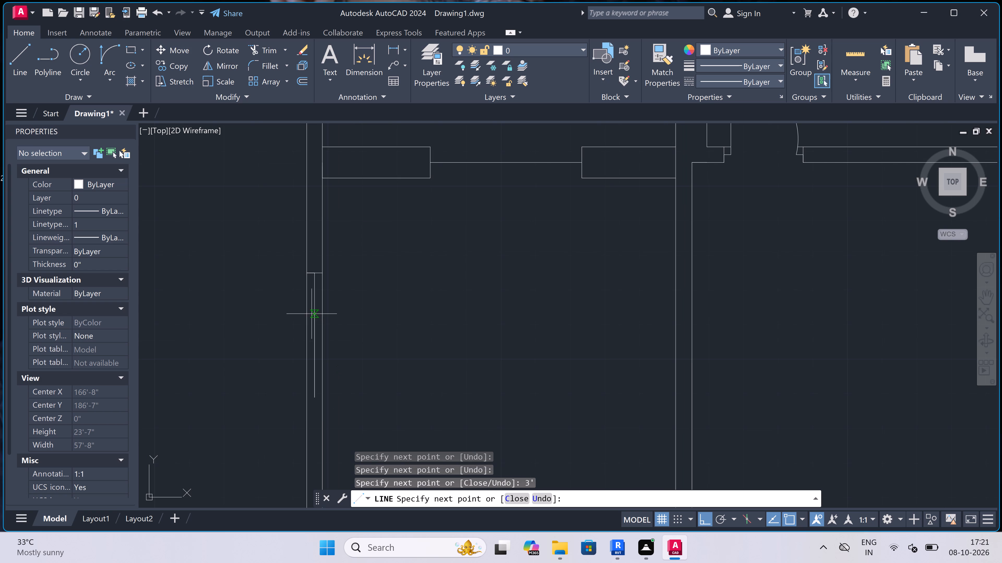
pyautogui.scroll(3, 310, 384)
pyautogui.scroll(-4, 310, 387)
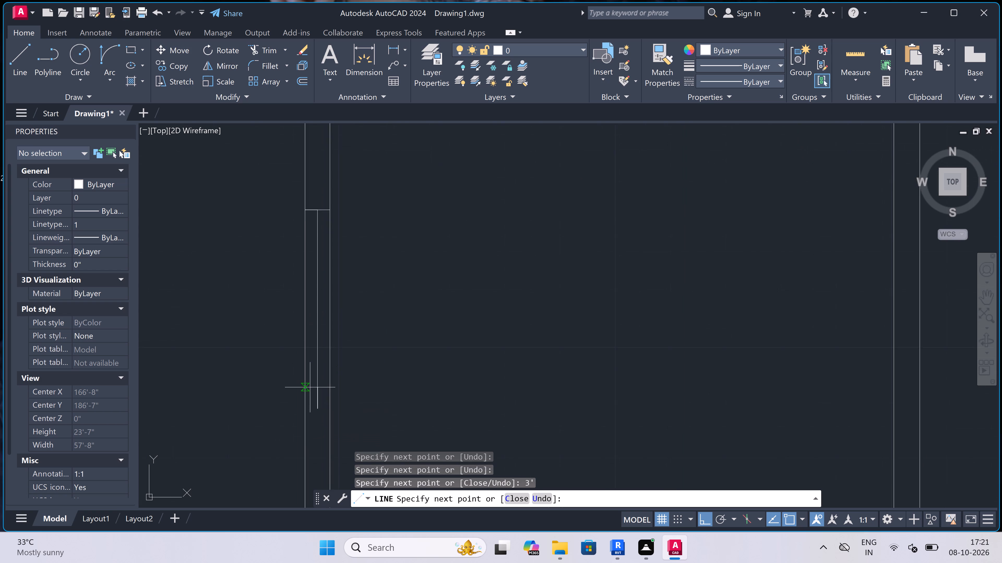
pyautogui.scroll(4, 310, 419)
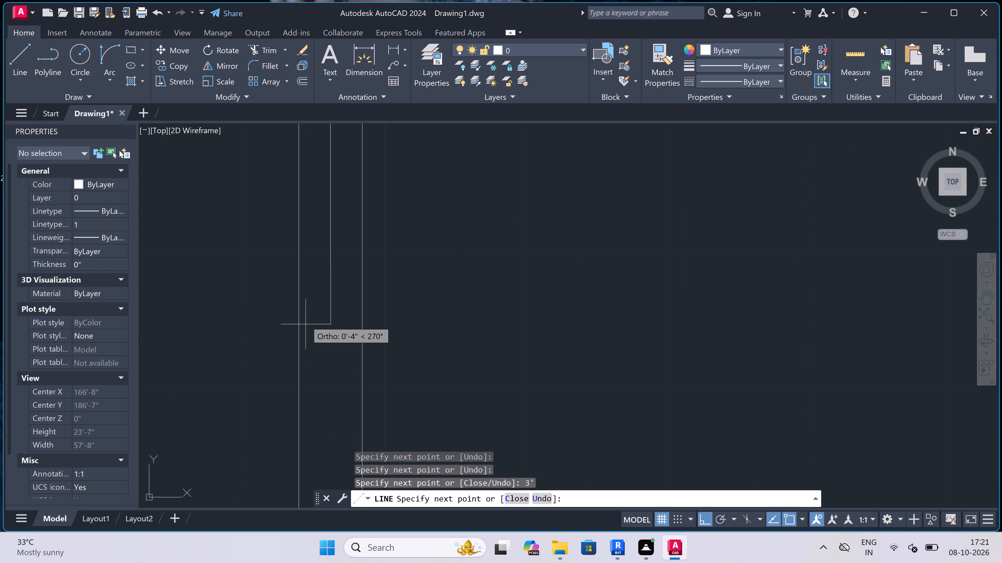
pyautogui.click(296, 261)
pyautogui.click(359, 266)
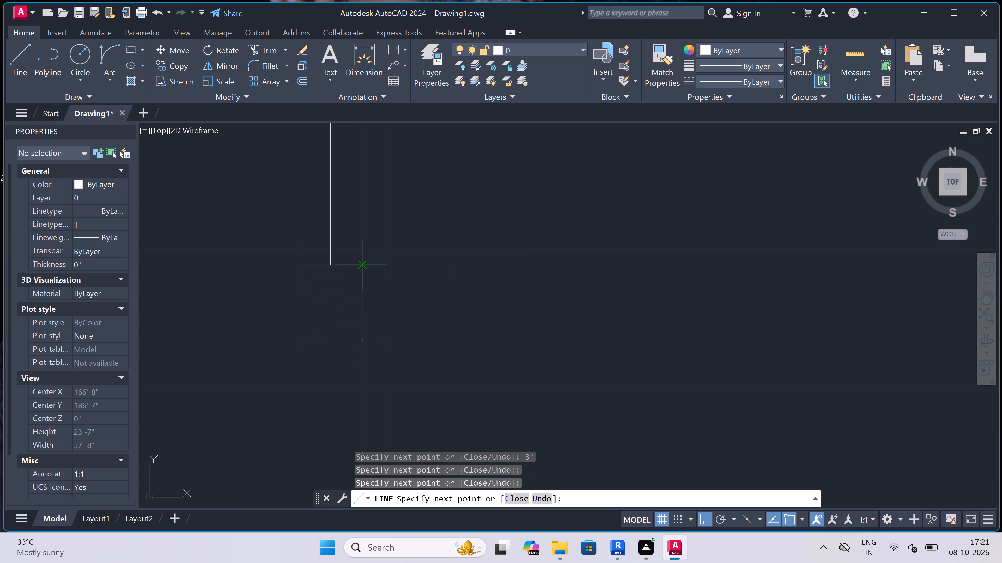
pyautogui.press('Escape')
# Trim the left exterior wall's inner face where the upper cross wall meets it.
pyautogui.scroll(-5, 354, 261)
pyautogui.scroll(1, 378, 252)
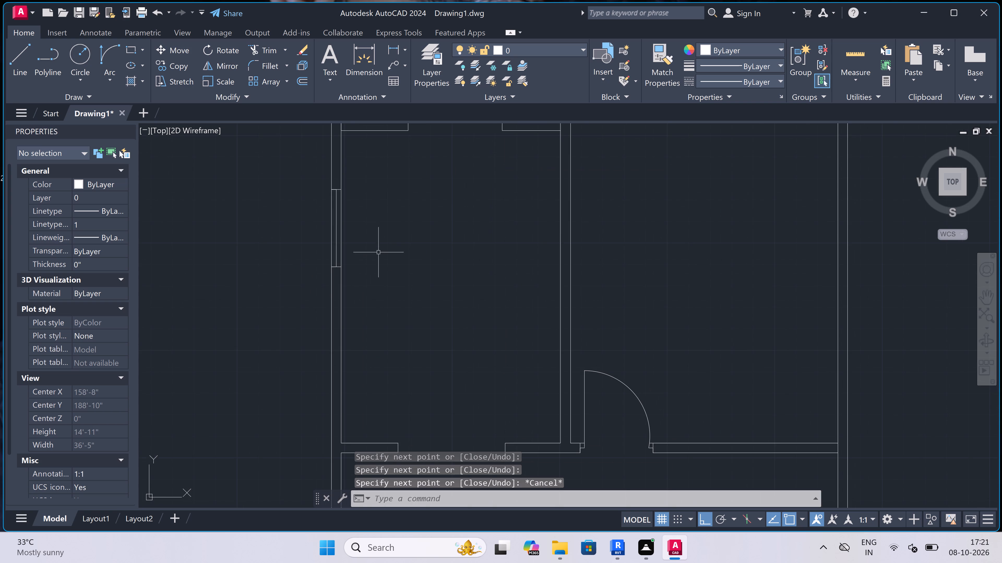
pyautogui.scroll(-3, 378, 252)
pyautogui.scroll(5, 378, 218)
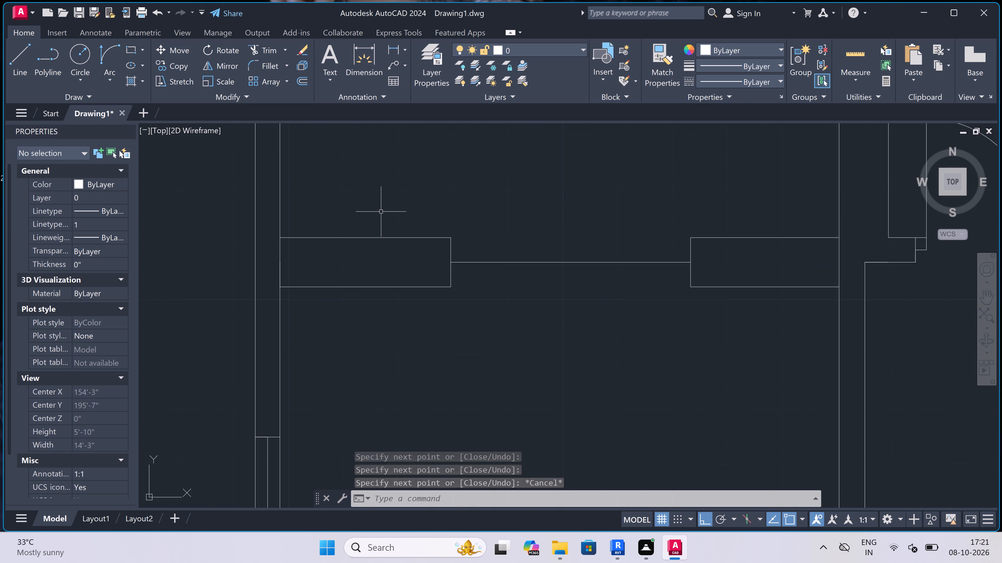
pyautogui.scroll(-2, 381, 212)
pyautogui.write('tr')
pyautogui.press('space')
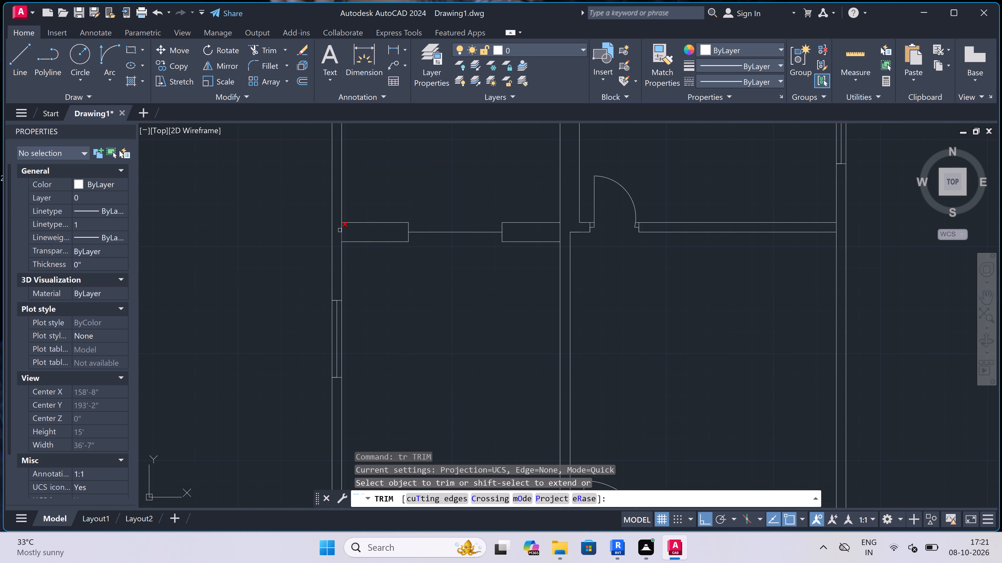
pyautogui.doubleClick(340, 230)
pyautogui.tripleClick(340, 230)
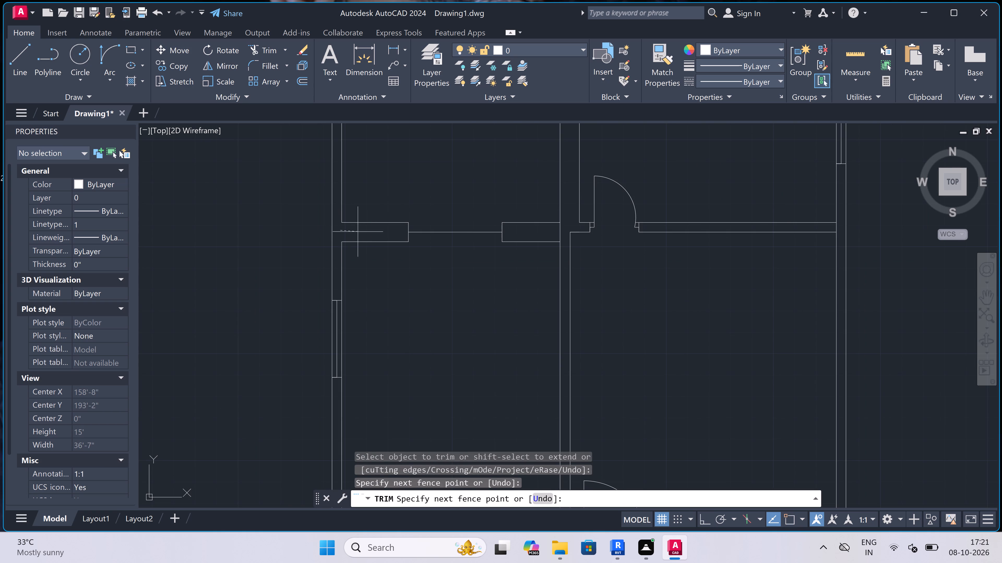
pyautogui.click(365, 233)
# Trim the partition's left face where the upper cross wall's right stub meets it.
pyautogui.scroll(2, 566, 229)
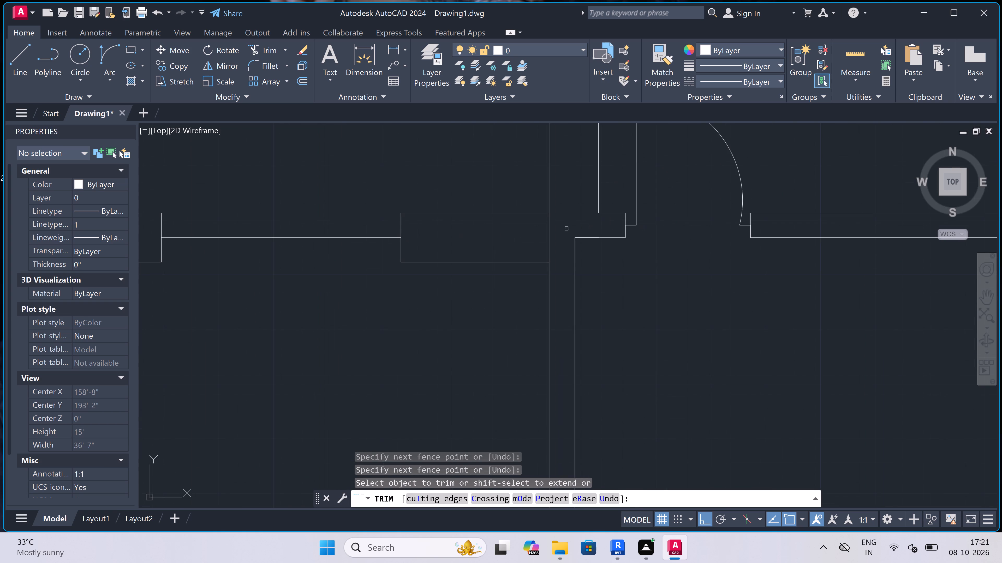
pyautogui.click(566, 229)
pyautogui.click(541, 235)
pyautogui.scroll(-5, 419, 235)
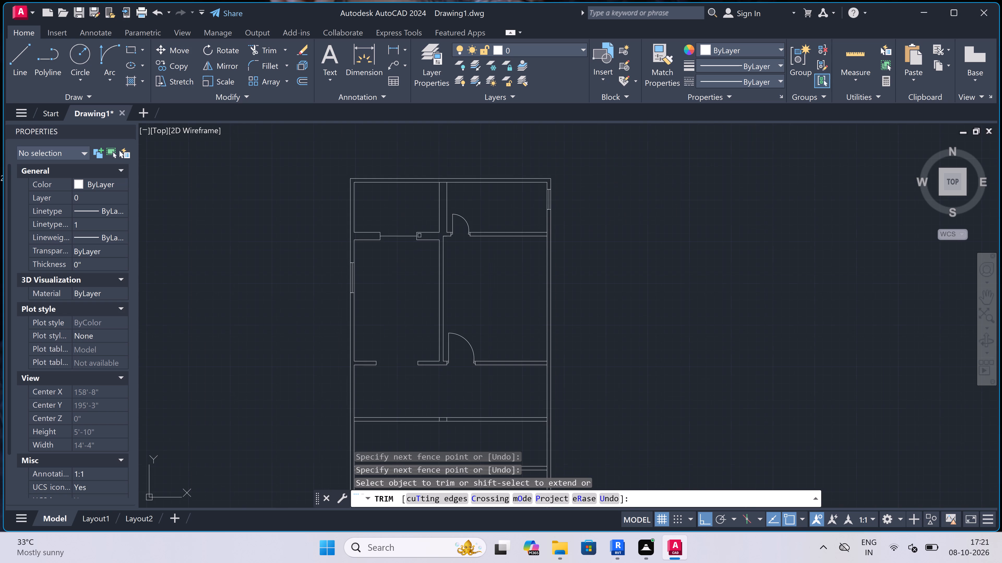
pyautogui.press('Escape')
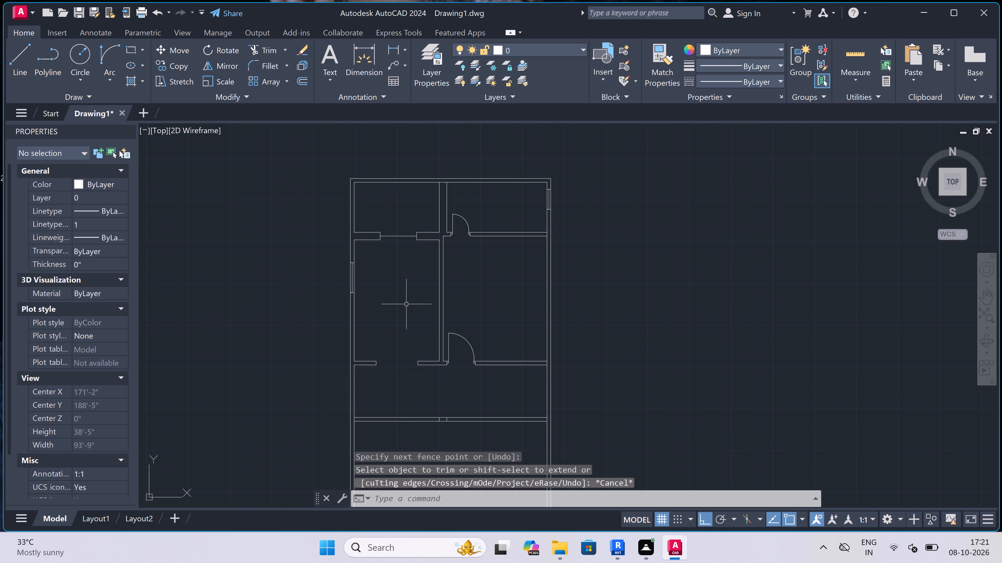
# Draw a vertical line in the middle-left room, from the middle cross wall's left stub up to the upper cross wall.
pyautogui.write('l')
pyautogui.press('space')
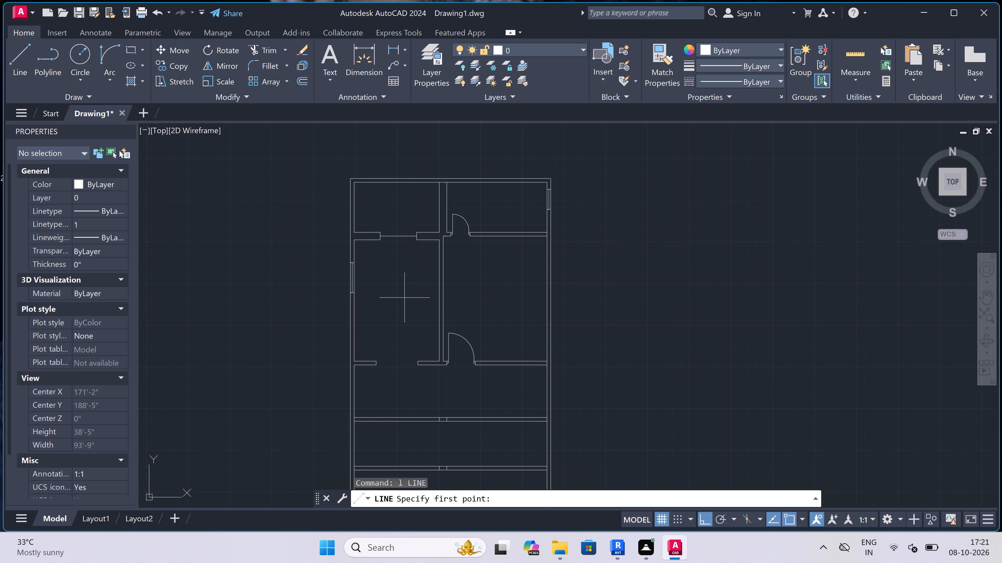
pyautogui.scroll(1, 366, 248)
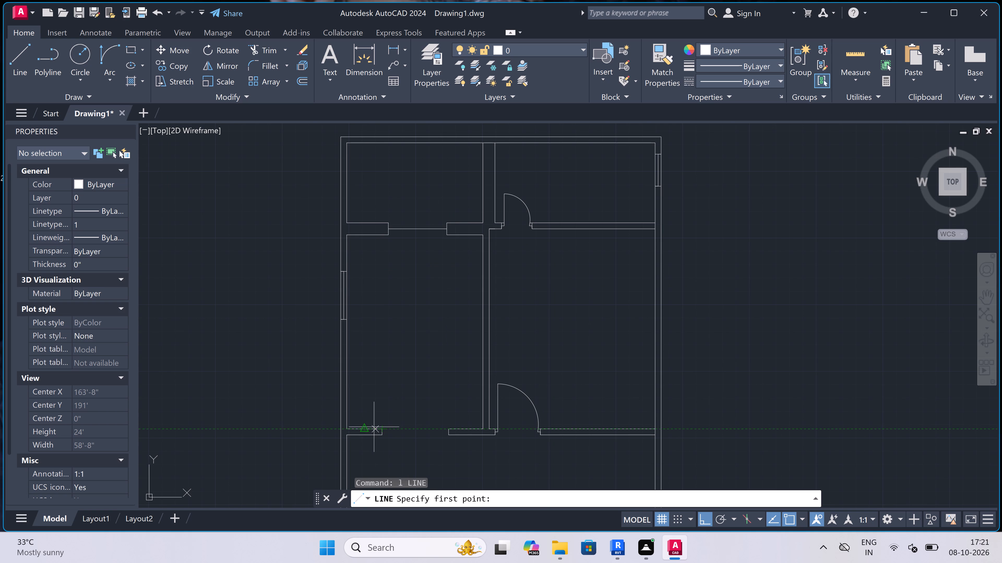
pyautogui.scroll(4, 373, 428)
pyautogui.click(381, 436)
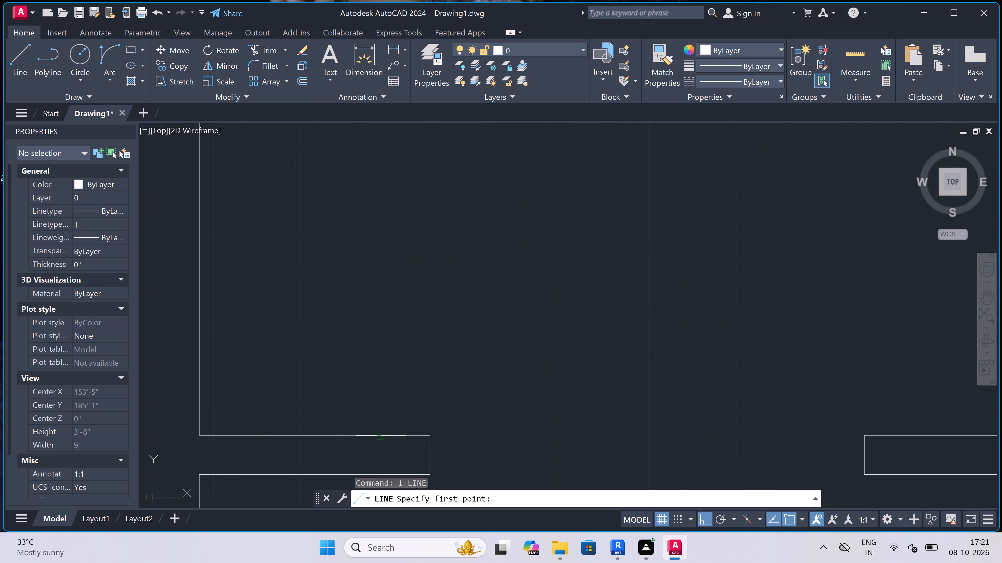
pyautogui.scroll(-4, 384, 411)
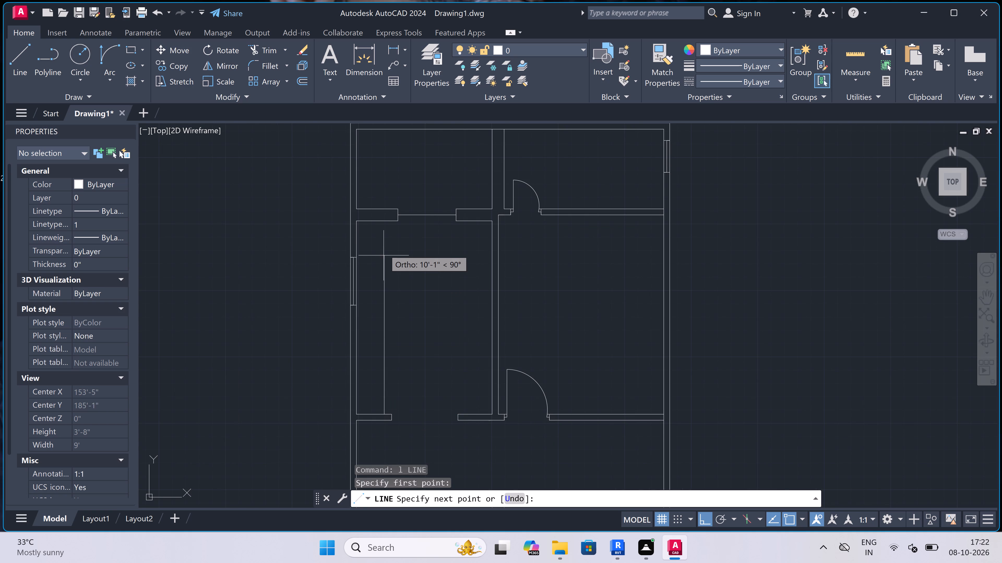
pyautogui.click(386, 219)
pyautogui.press('Escape')
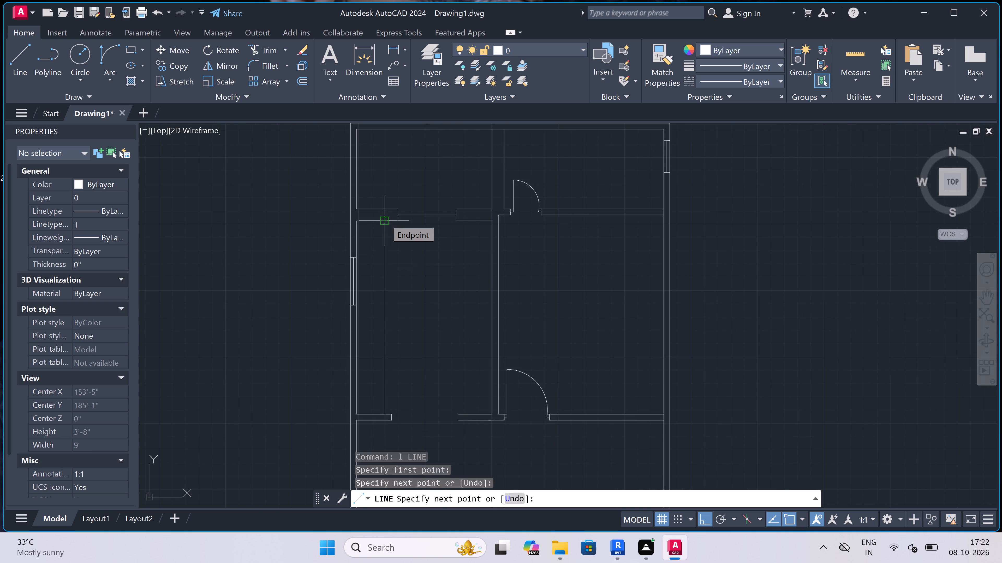
# Draw a second vertical line in the same room near the partition, from the middle cross wall's right stub up to the upper cross wall.
pyautogui.press('space')
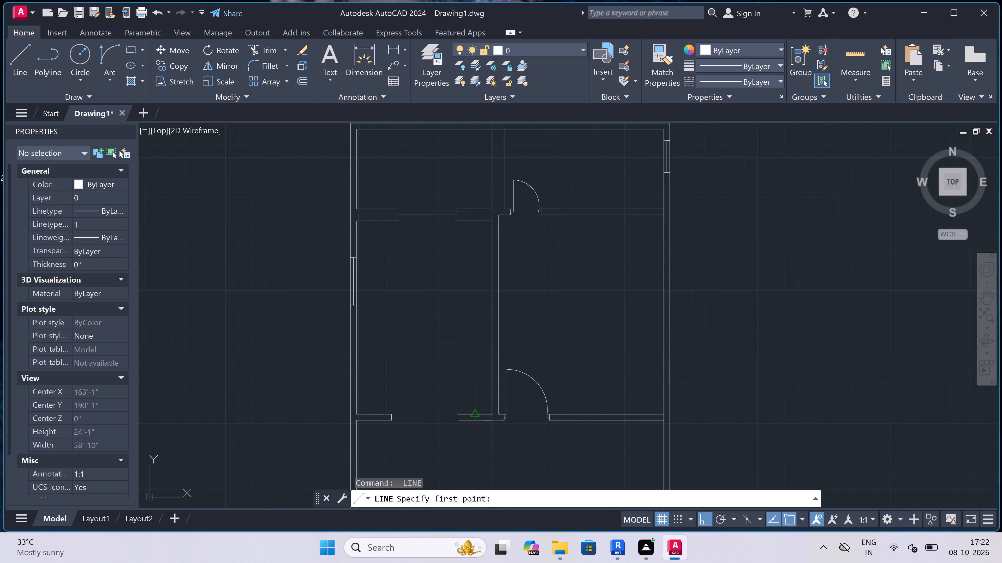
pyautogui.scroll(3, 473, 411)
pyautogui.click(462, 426)
pyautogui.scroll(-2, 460, 399)
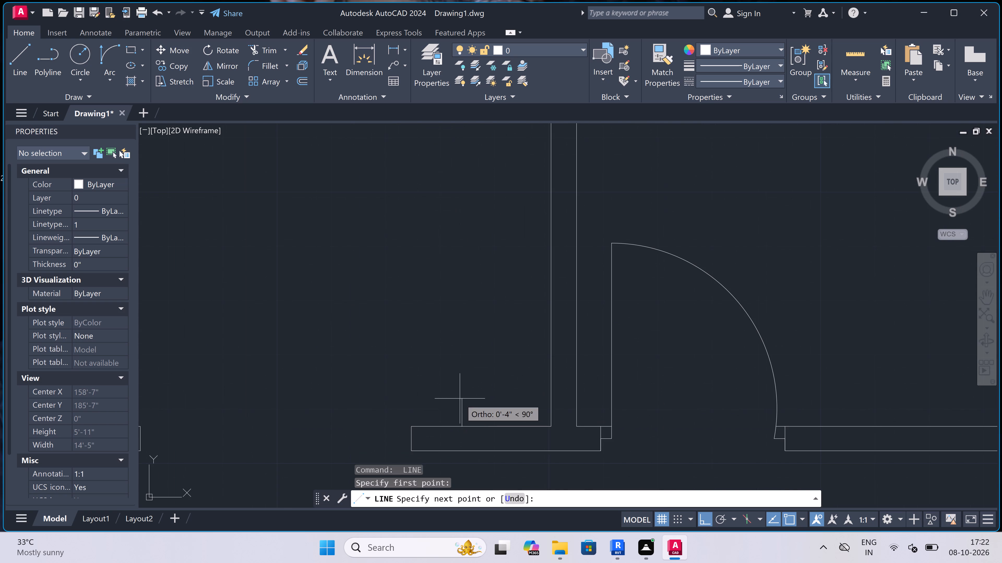
pyautogui.scroll(-4, 460, 399)
pyautogui.scroll(7, 457, 354)
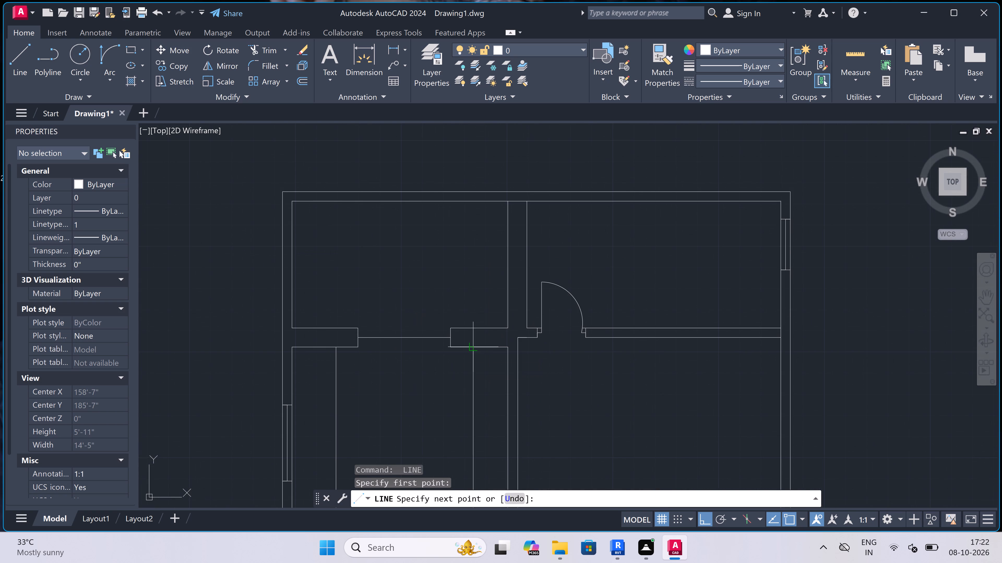
pyautogui.click(486, 354)
pyautogui.press('Escape')
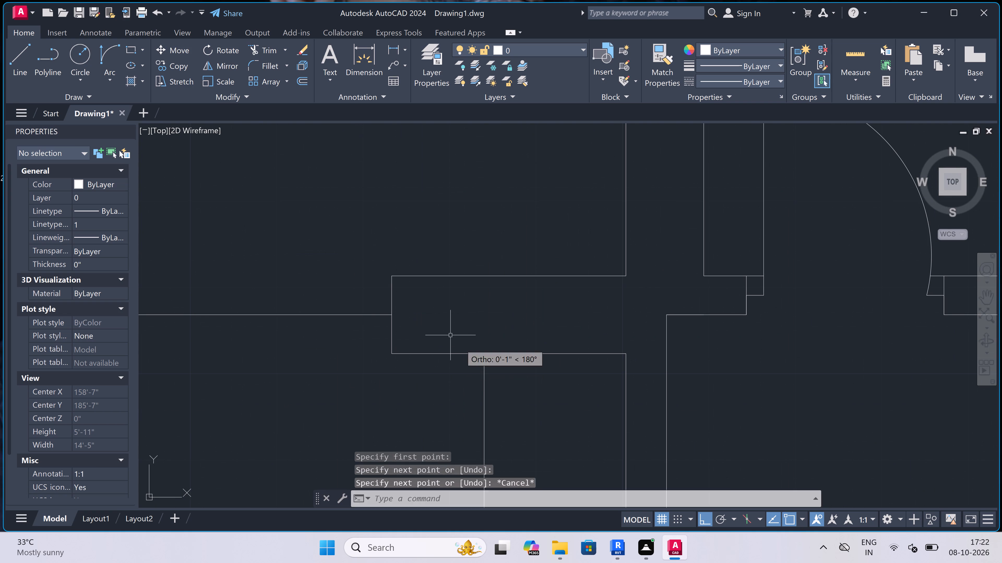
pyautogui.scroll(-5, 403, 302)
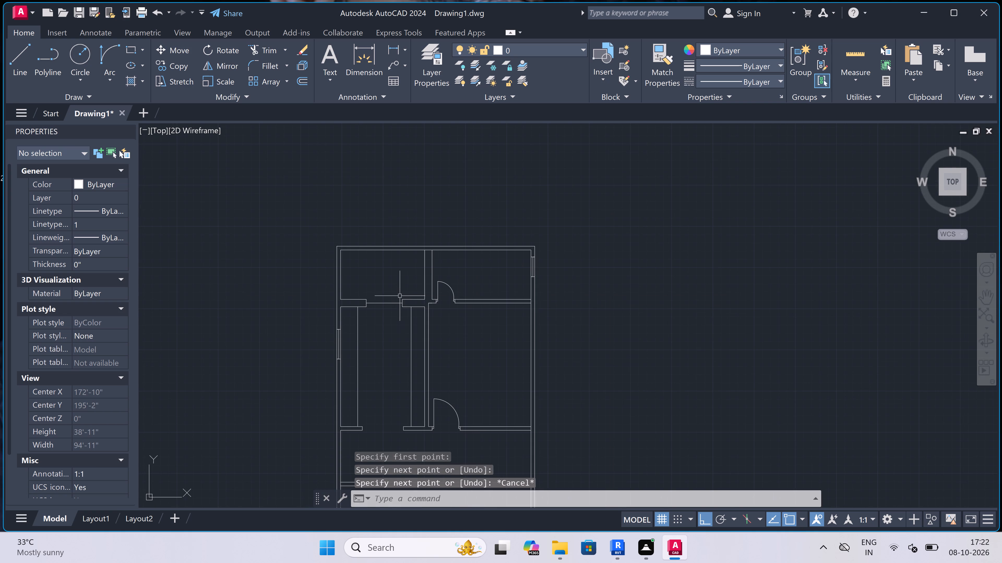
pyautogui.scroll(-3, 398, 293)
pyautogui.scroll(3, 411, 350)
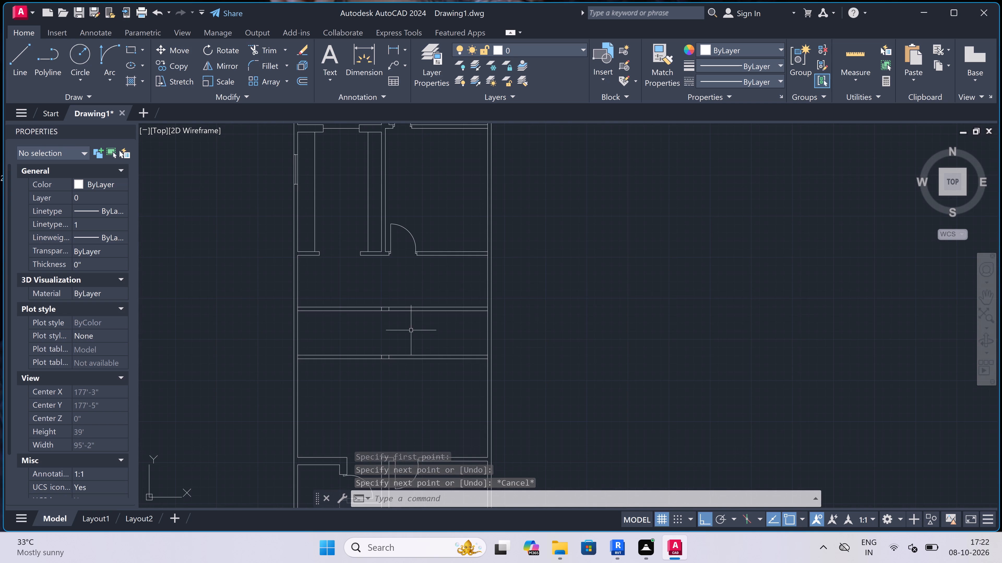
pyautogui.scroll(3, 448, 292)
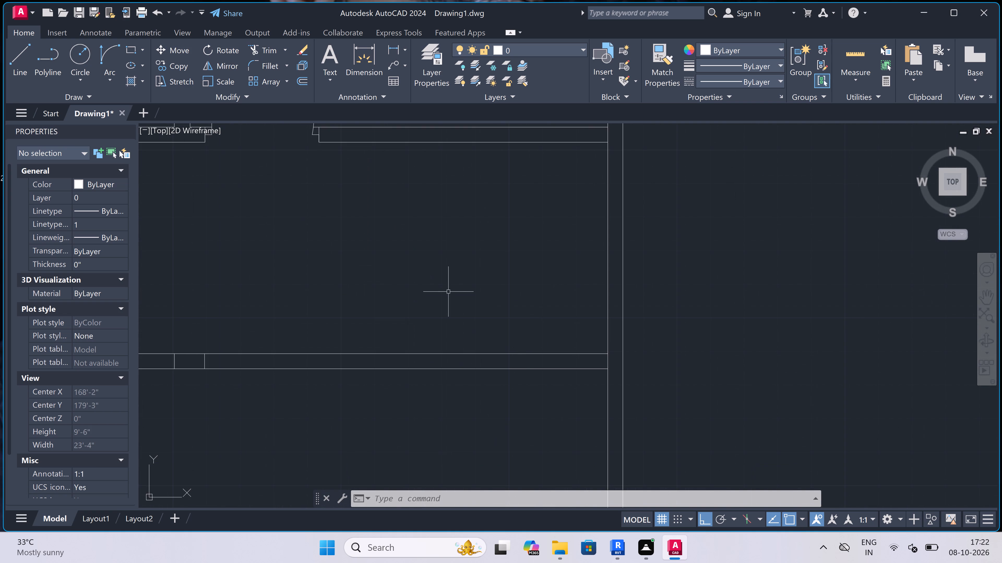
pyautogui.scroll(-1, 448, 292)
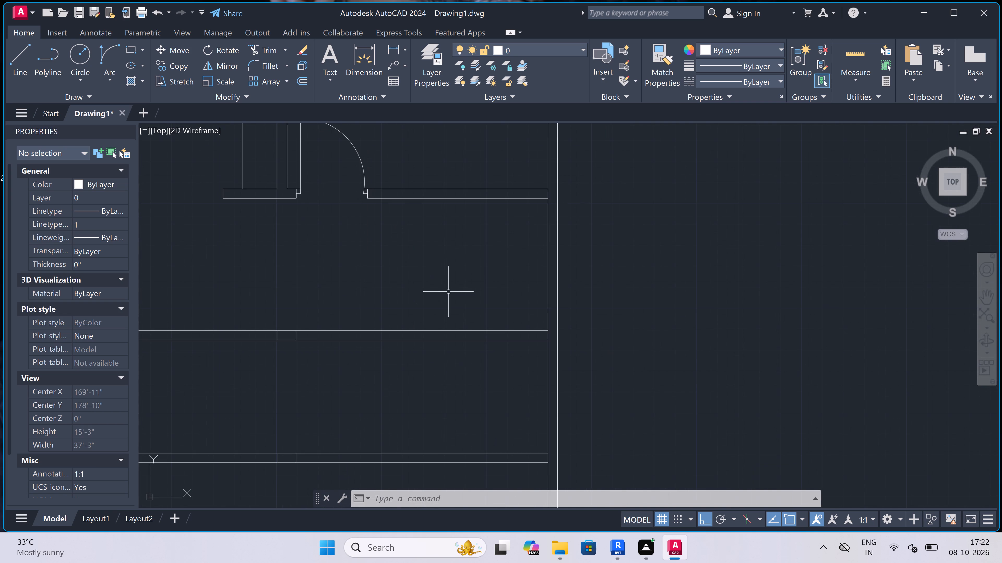
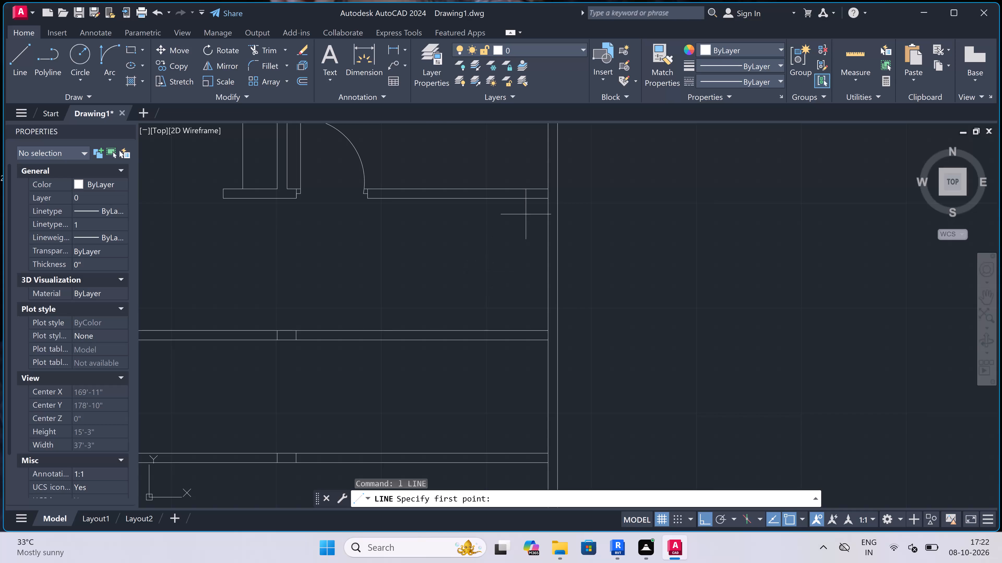
# Draw a 4.5" partition 7' from the right exterior wall, down from the door wall to the lower face of the next cross wall.
pyautogui.click(549, 198)
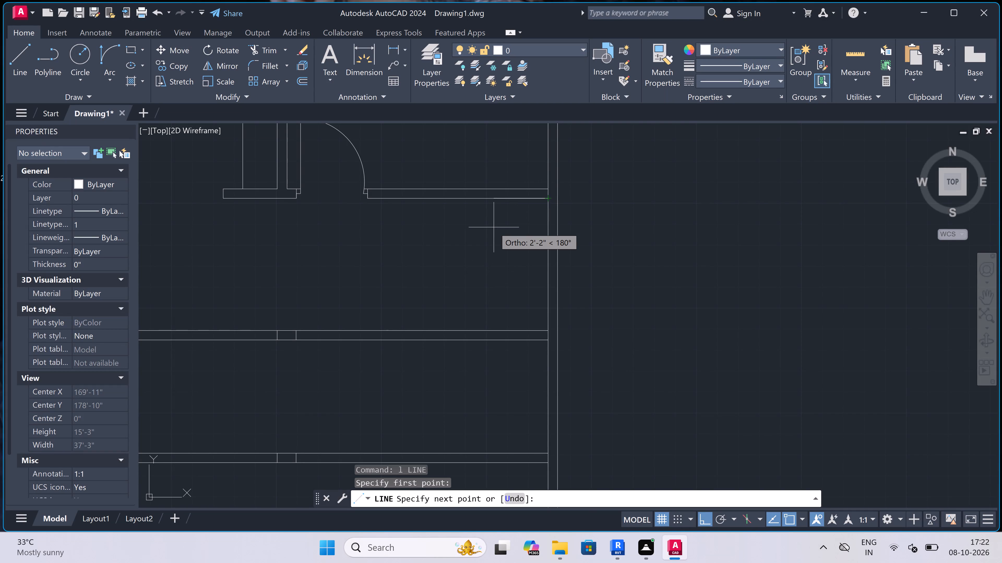
pyautogui.write("7'")
pyautogui.press('space')
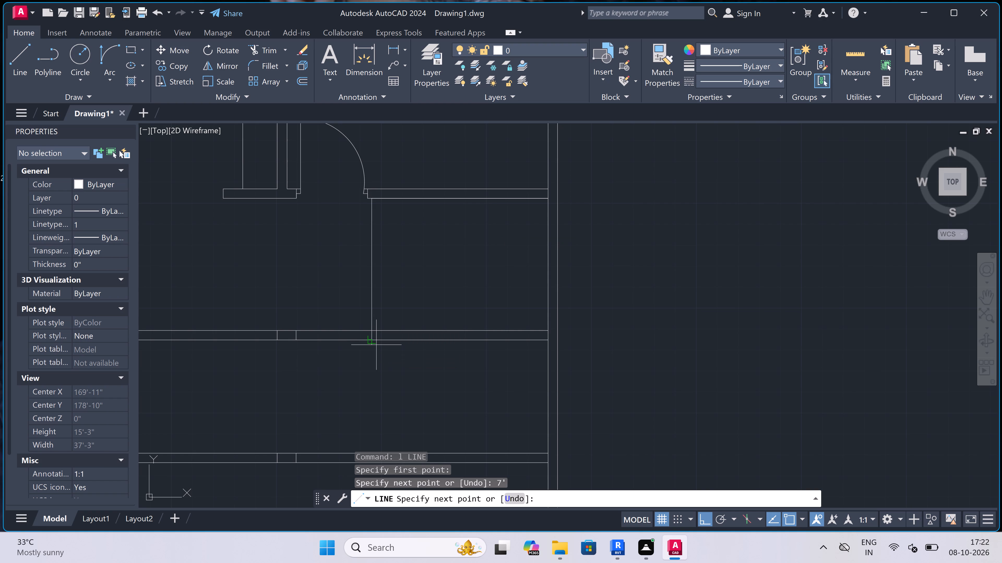
pyautogui.click(373, 341)
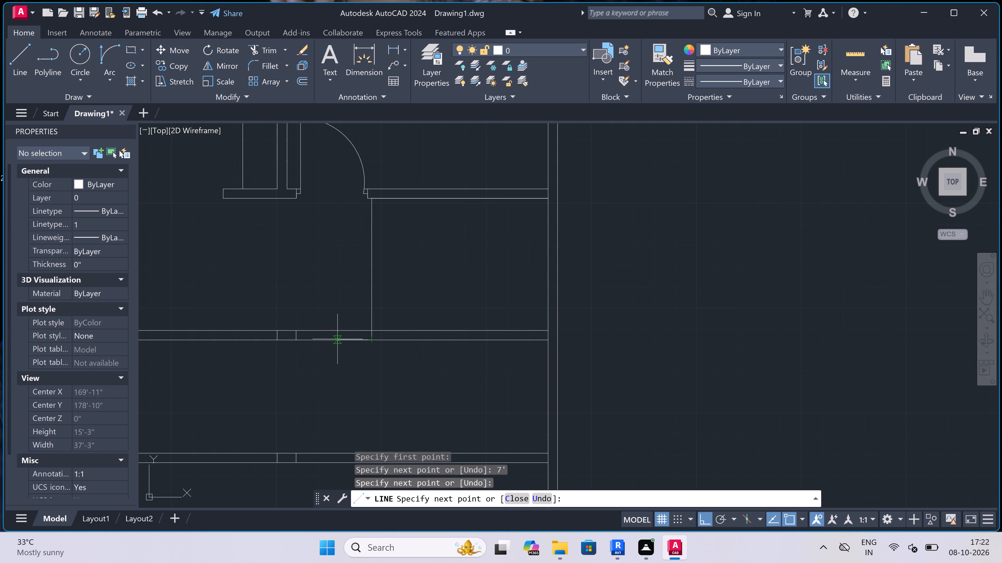
pyautogui.write('4.5"')
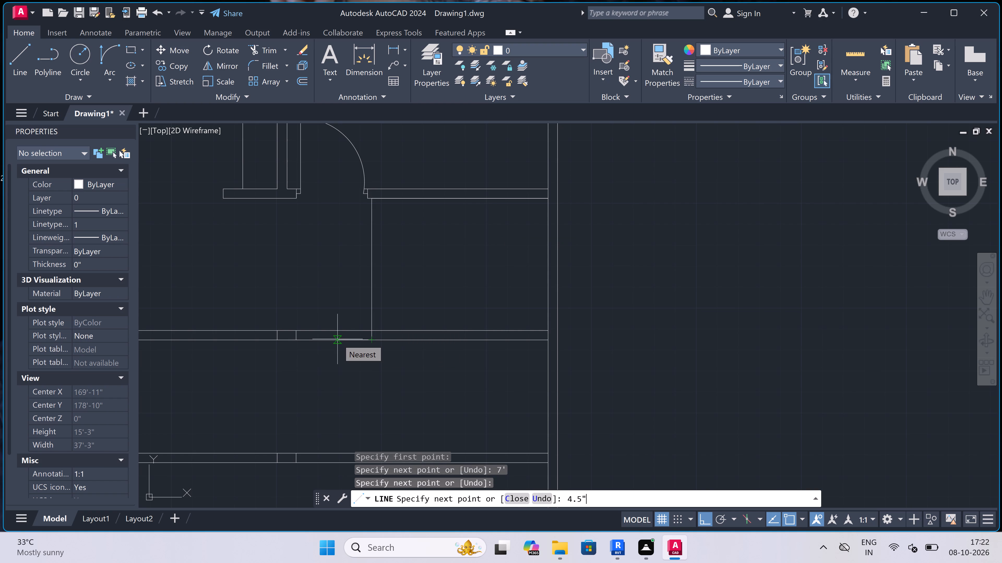
pyautogui.press('space')
pyautogui.scroll(3, 366, 176)
pyautogui.scroll(3, 365, 204)
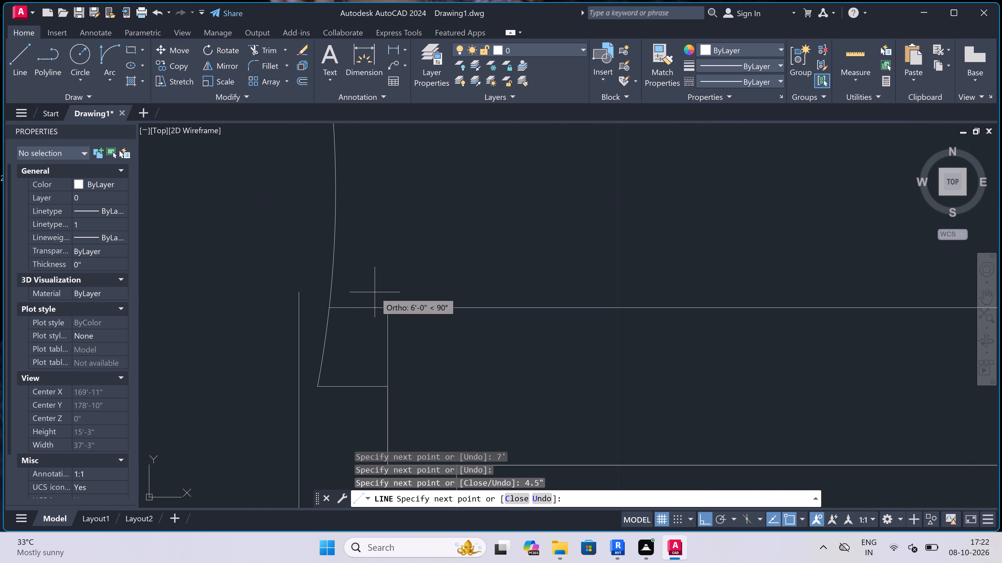
pyautogui.click(304, 306)
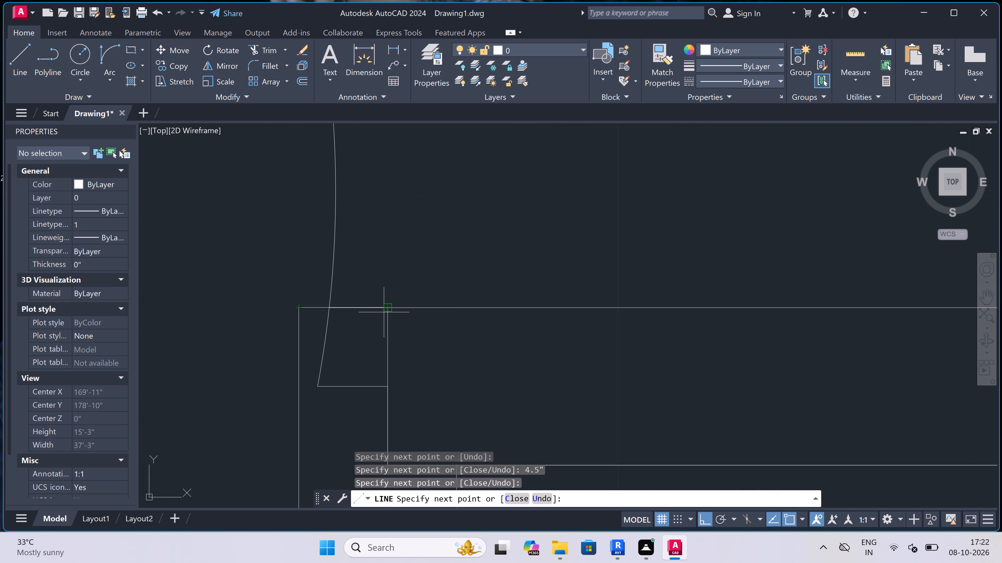
pyautogui.click(388, 311)
pyautogui.press('Escape')
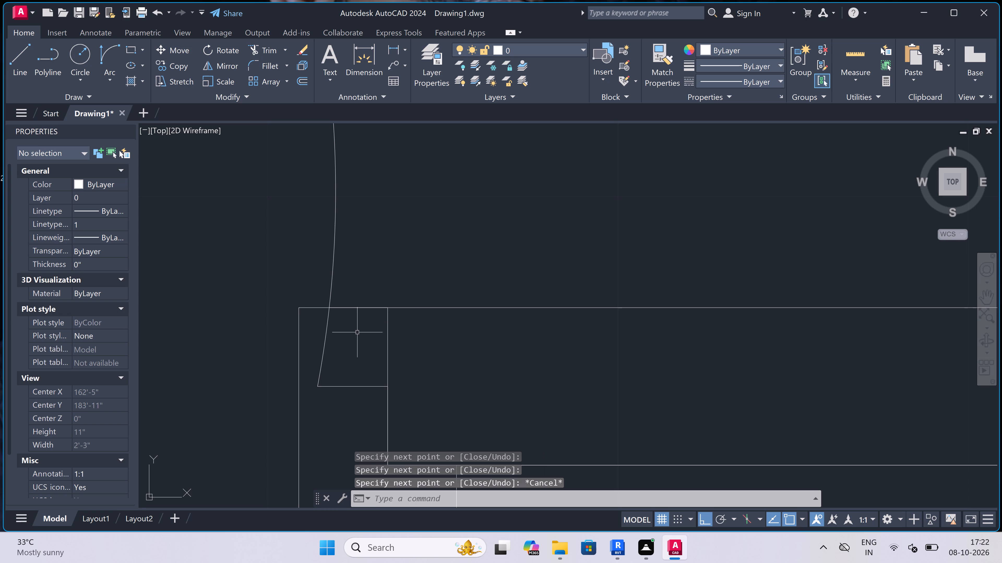
# Erase the door's swing arc, its short stop line and the short end lines of the wall beside the door.
pyautogui.click(357, 332)
pyautogui.click(313, 406)
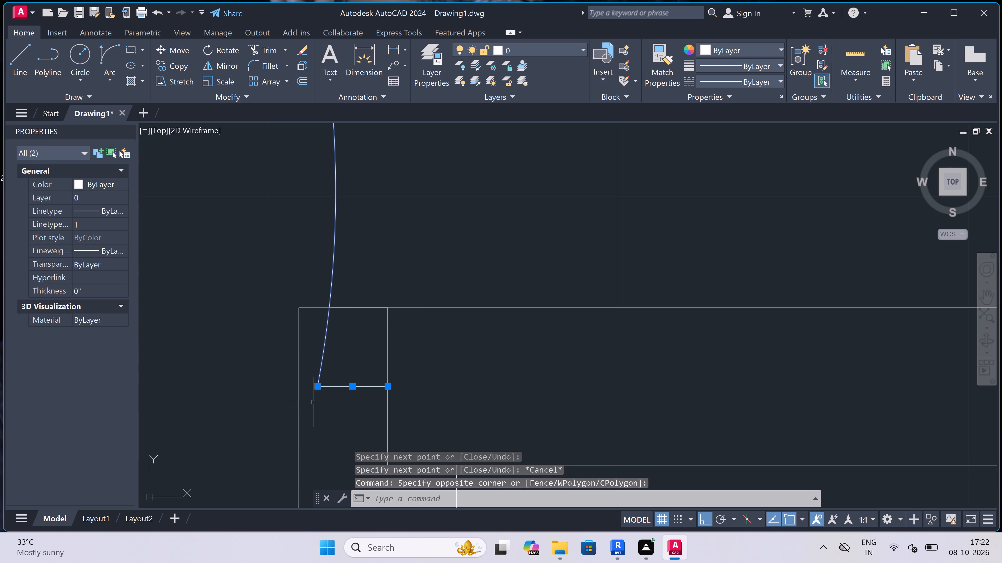
pyautogui.press('Delete')
pyautogui.scroll(-6, 327, 357)
pyautogui.scroll(2, 342, 366)
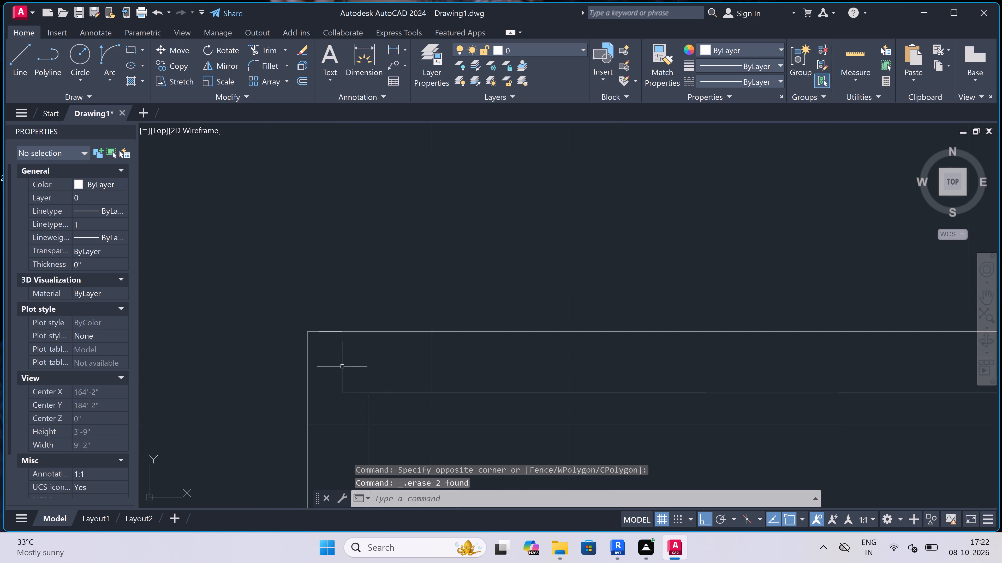
pyautogui.click(345, 362)
pyautogui.click(321, 365)
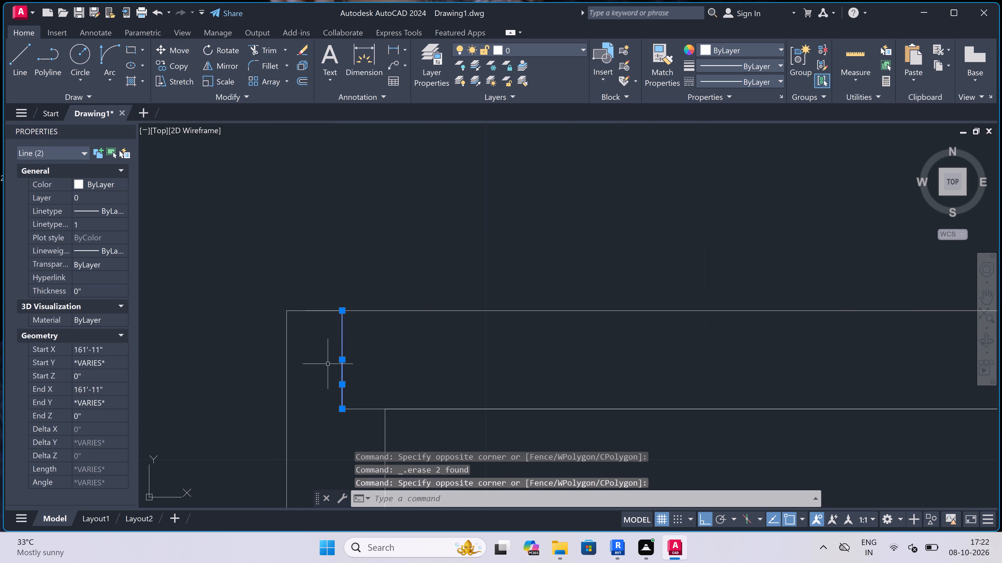
pyautogui.press('Delete')
# Extend the door wall's lower face to the new partition's left face.
pyautogui.write('ex')
pyautogui.press('space')
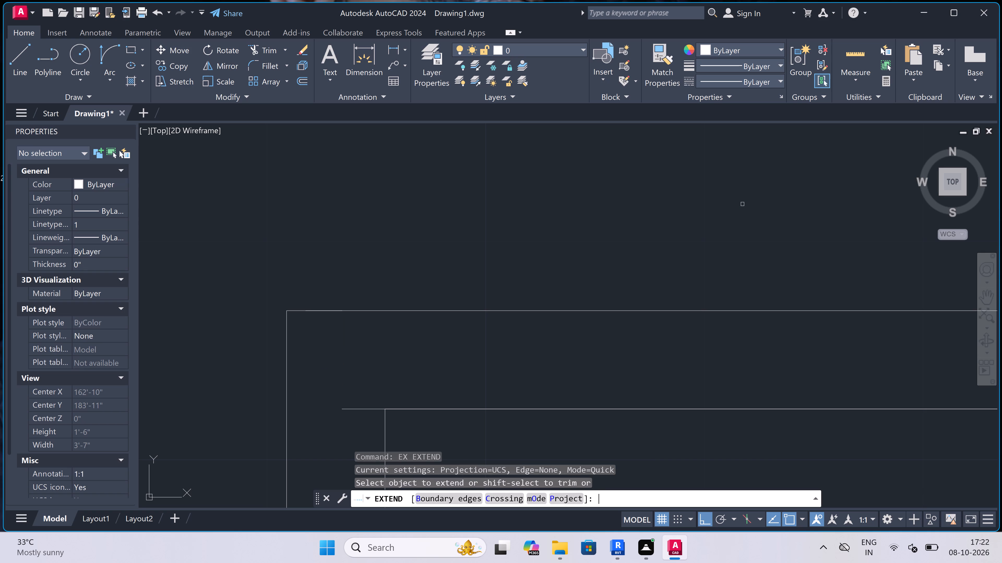
pyautogui.scroll(-3, 359, 232)
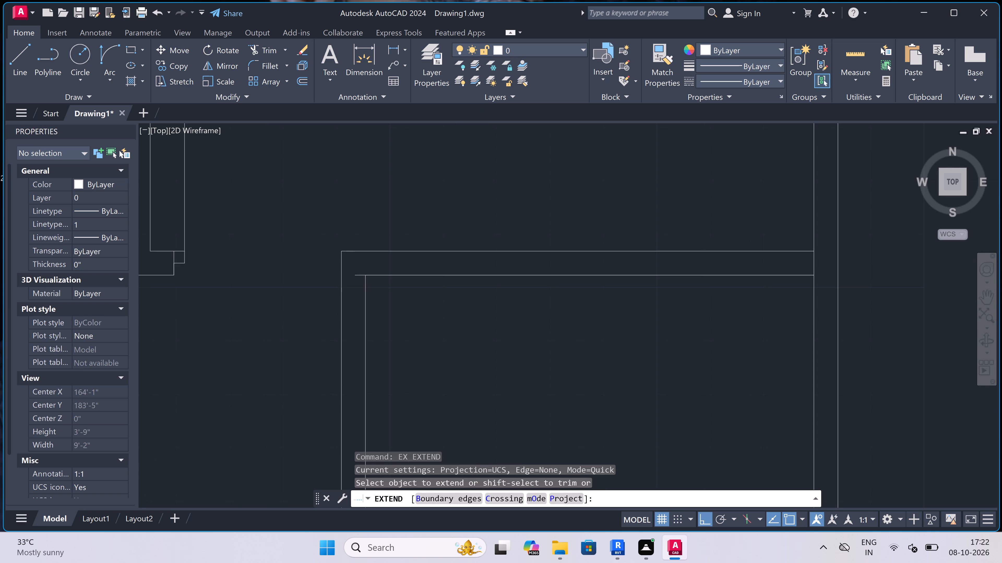
pyautogui.scroll(1, 355, 259)
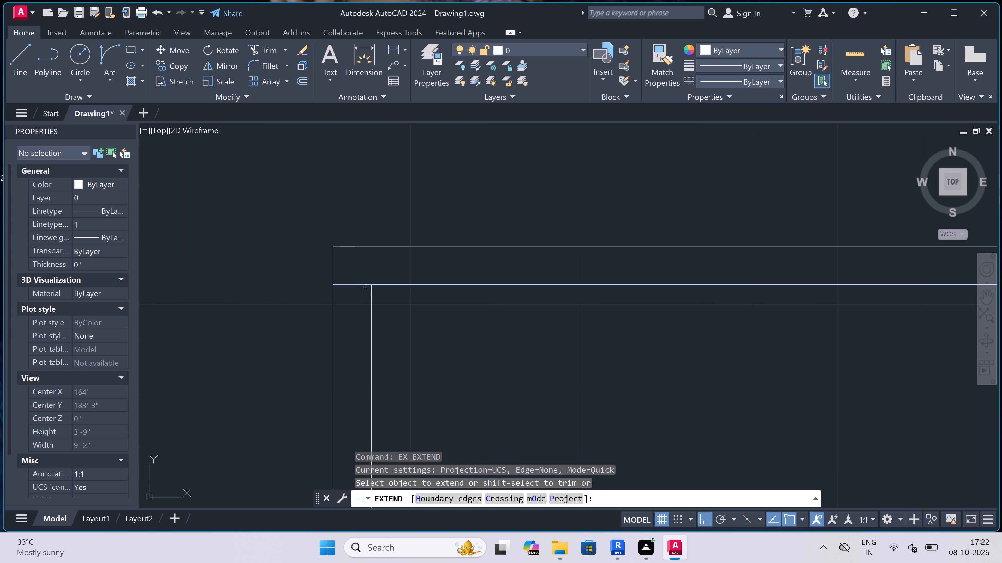
pyautogui.click(362, 283)
pyautogui.scroll(-2, 355, 261)
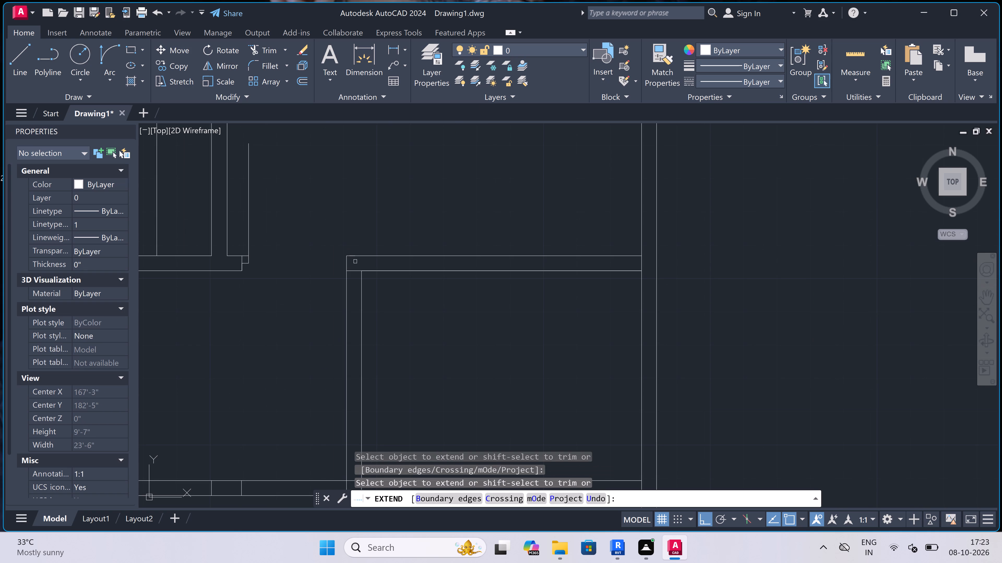
pyautogui.press('Escape')
# Draw a 2" door stop line toward the opening from the midpoint of the wall end above the new partition.
pyautogui.scroll(1, 332, 246)
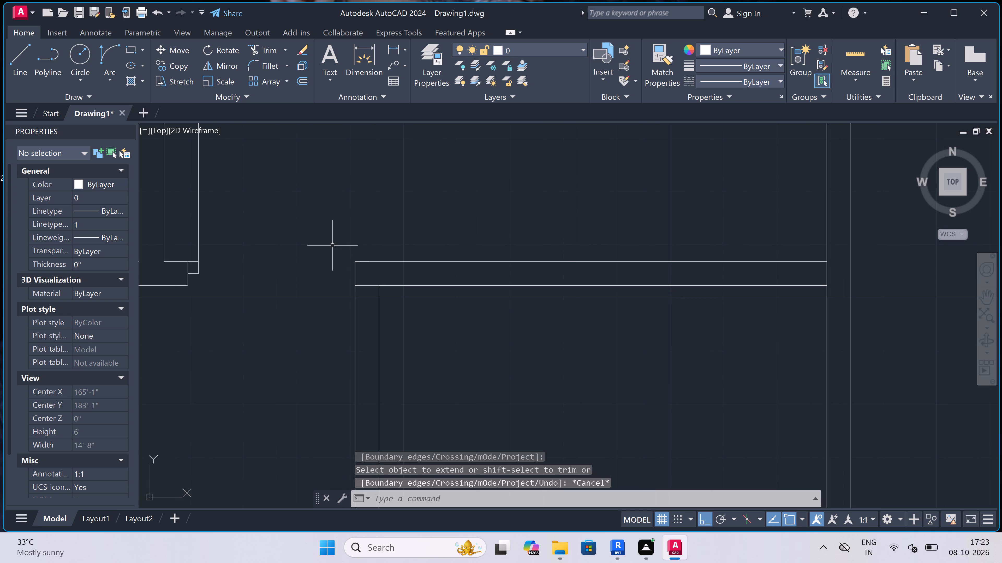
pyautogui.press('l')
pyautogui.press('space')
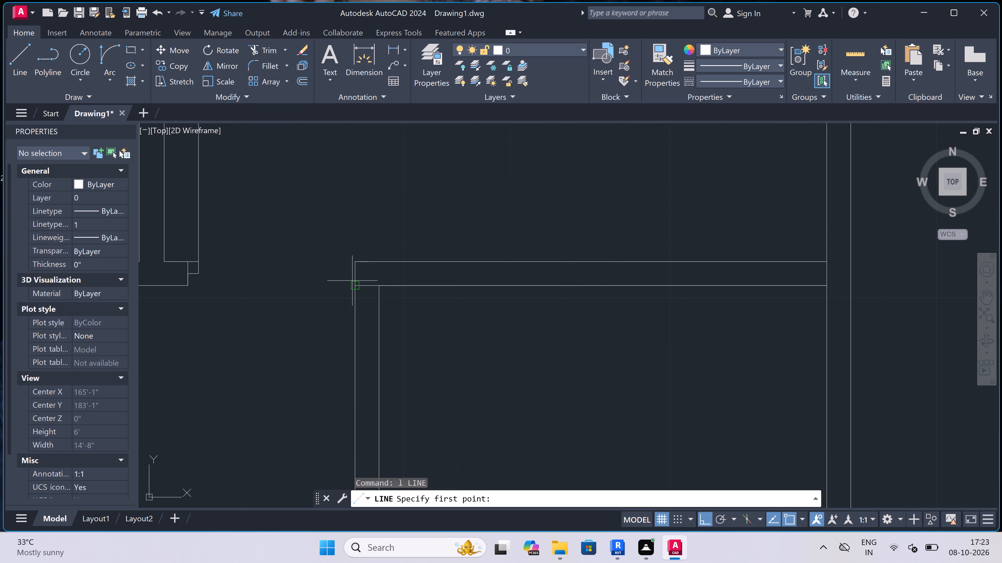
pyautogui.click(355, 273)
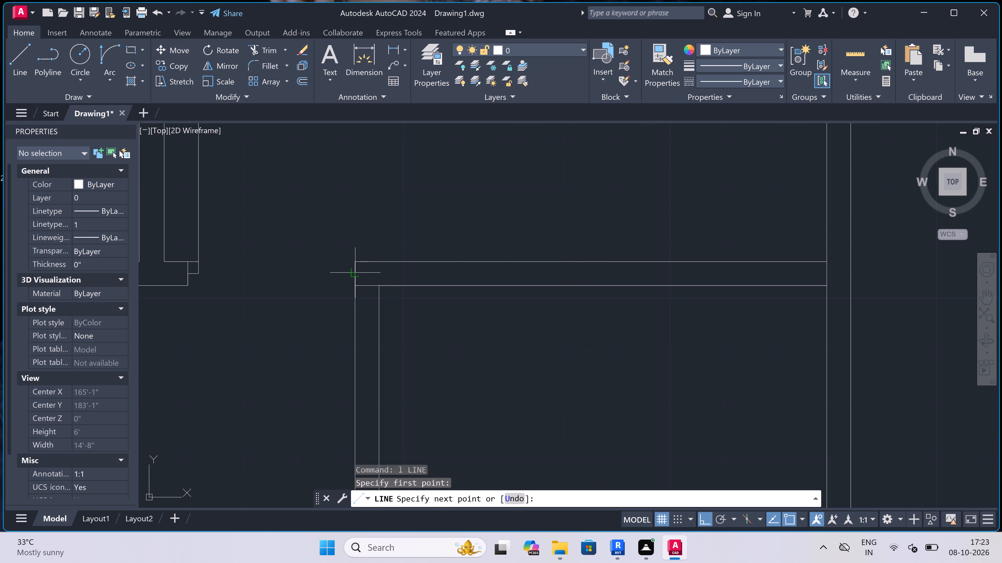
pyautogui.write('2"')
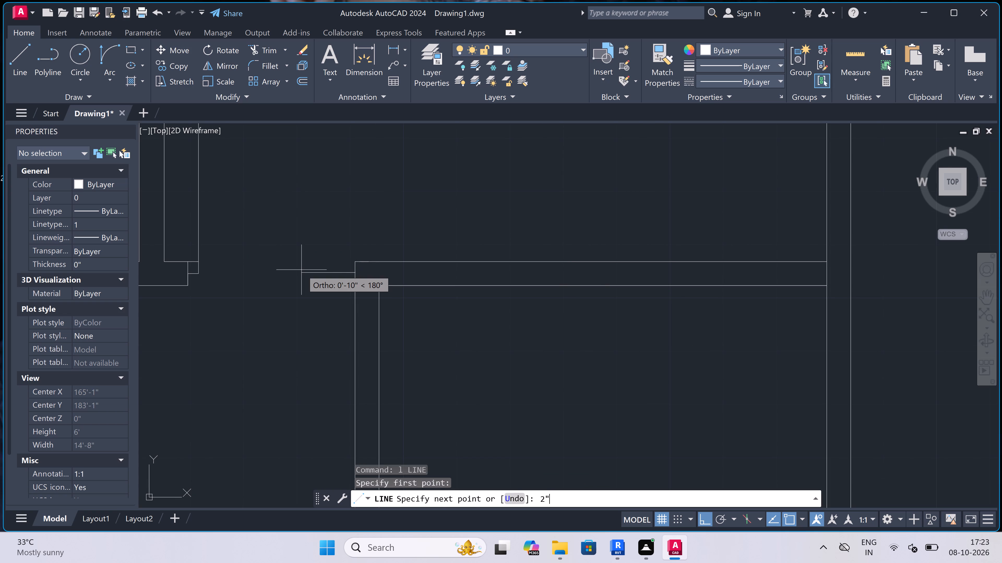
pyautogui.press('space')
pyautogui.press('Escape')
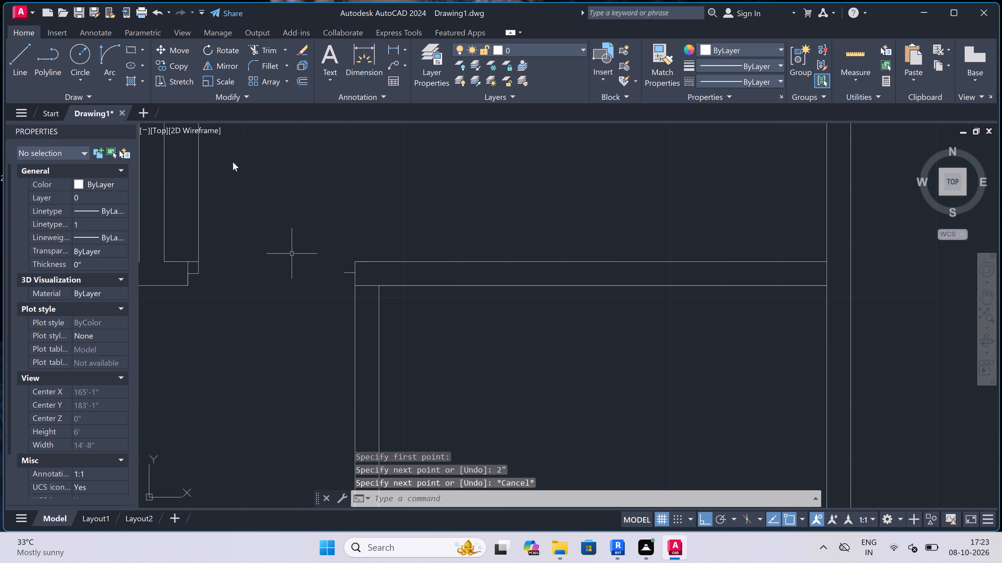
# Draw the door swing arc from the top of the door leaf to the new stop line, with a horizontal start direction.
pyautogui.click(112, 54)
pyautogui.scroll(-2, 197, 203)
pyautogui.scroll(1, 196, 150)
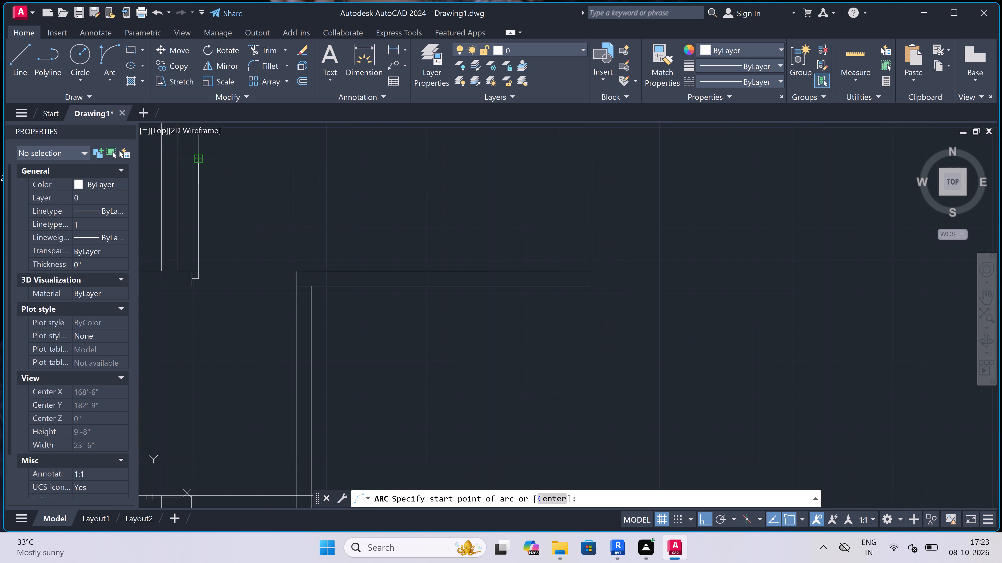
pyautogui.moveTo(199, 160); pyautogui.dragTo(202, 166)
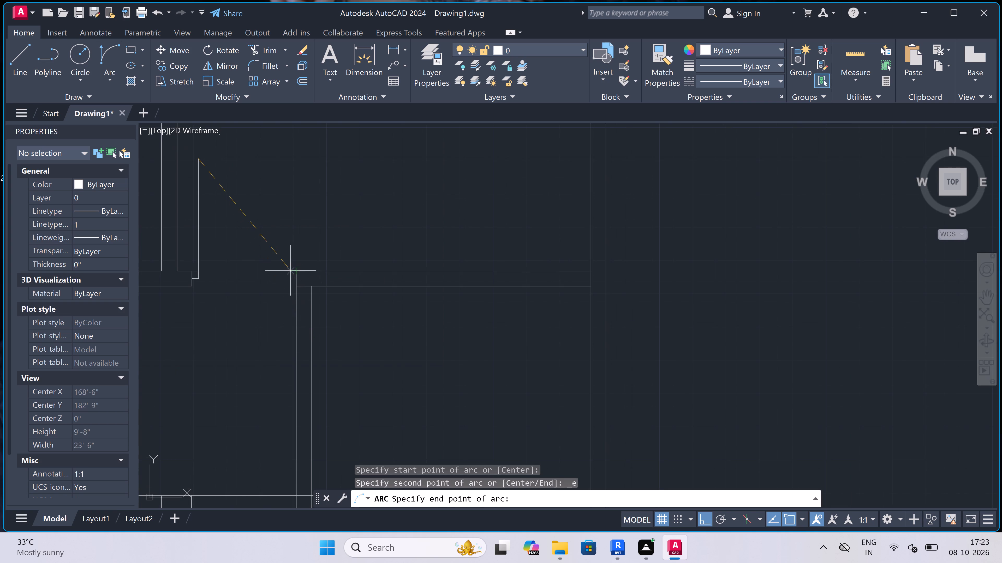
pyautogui.click(289, 282)
pyautogui.click(308, 252)
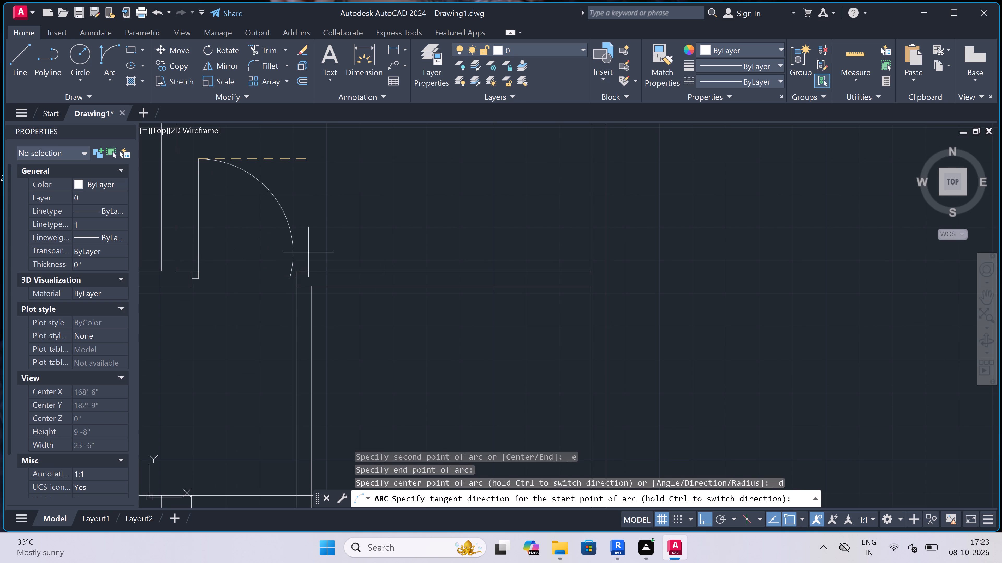
# Trim the door wall's lower face between the two faces of the new partition.
pyautogui.scroll(-1, 306, 251)
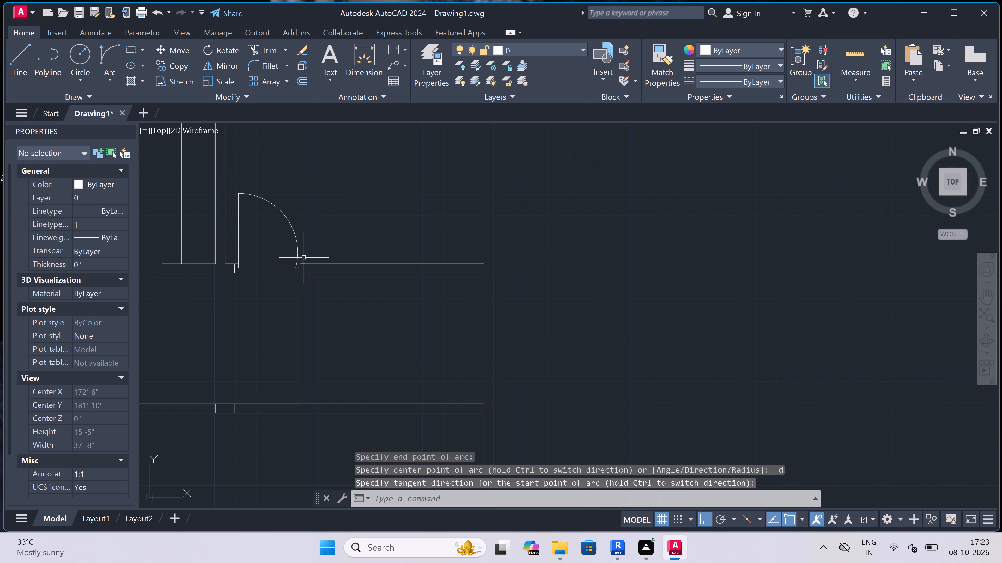
pyautogui.press('t')
pyautogui.press('r')
pyautogui.press('space')
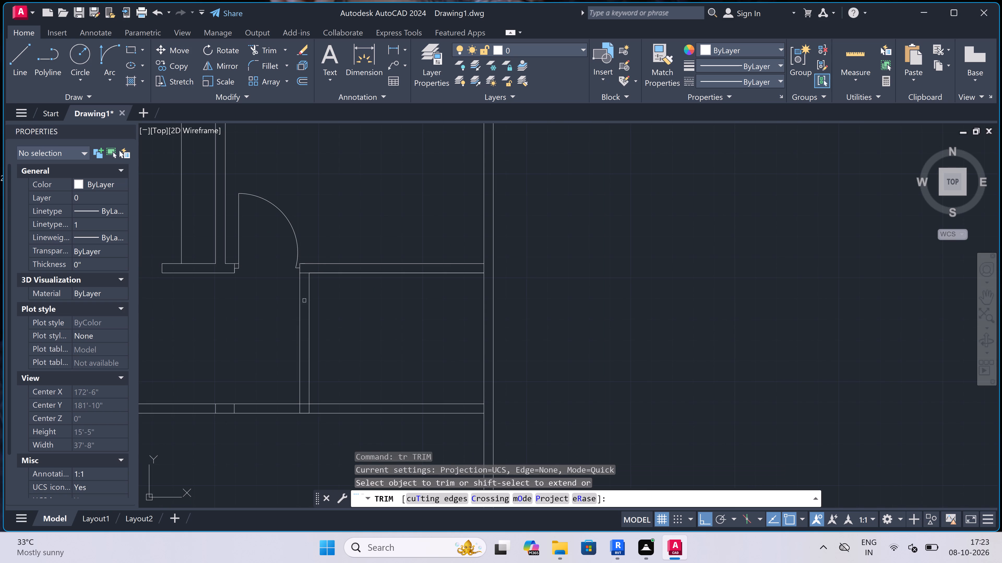
pyautogui.scroll(2, 311, 284)
pyautogui.click(290, 244)
pyautogui.click(292, 278)
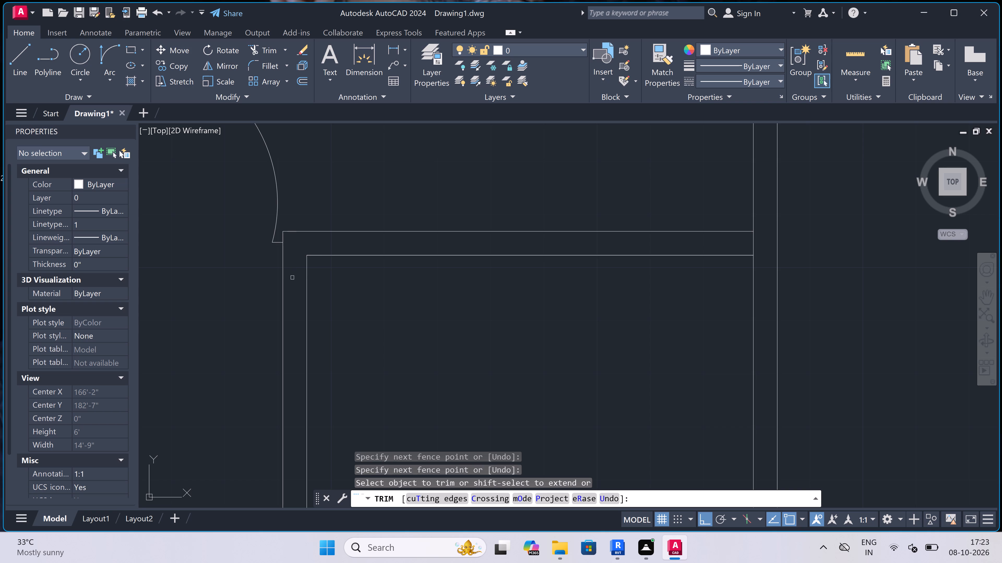
# Trim the right exterior wall's inner face where the door wall and the cross wall below it meet it.
pyautogui.scroll(-3, 292, 278)
pyautogui.scroll(3, 391, 270)
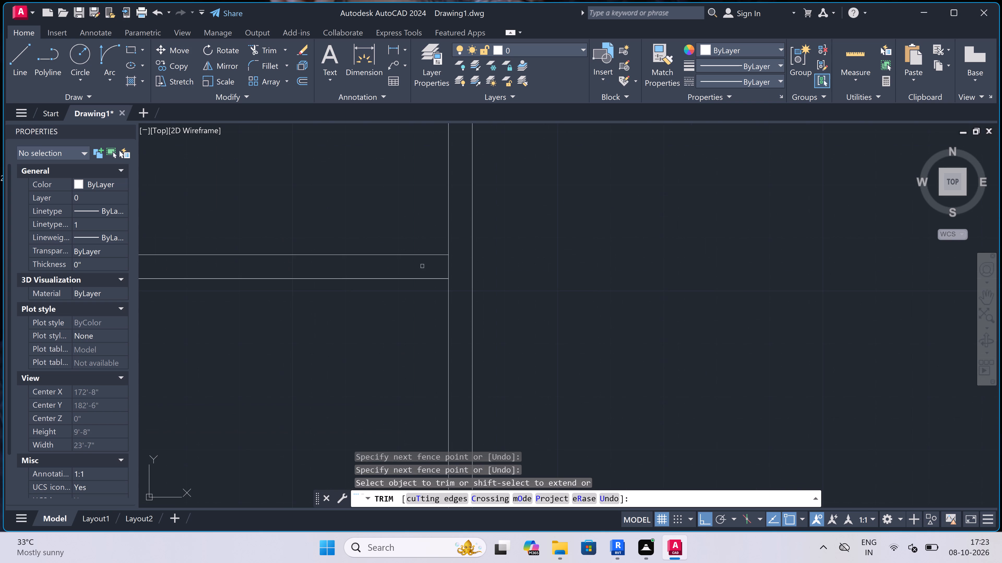
pyautogui.click(447, 266)
pyautogui.scroll(-6, 447, 266)
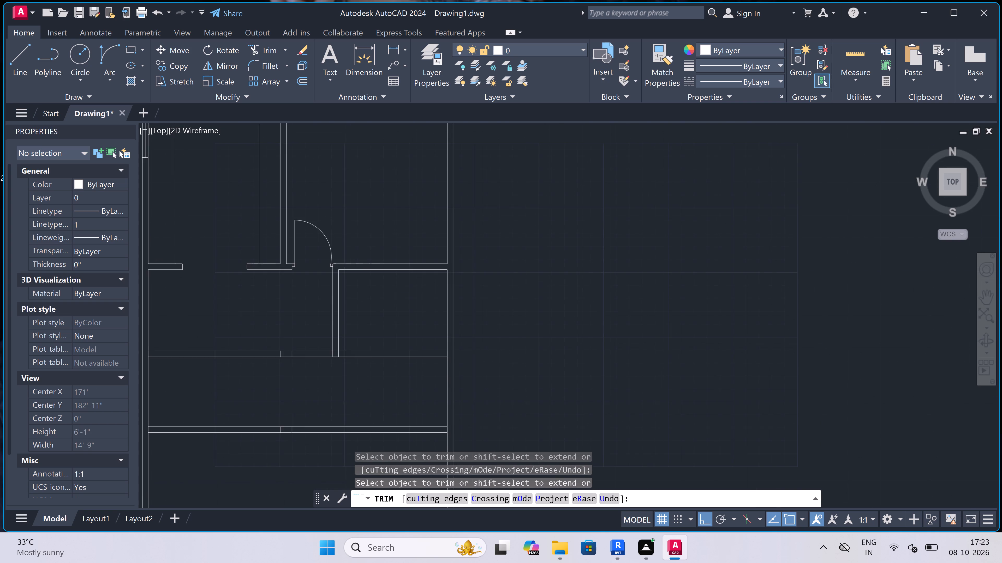
pyautogui.scroll(1, 439, 313)
pyautogui.scroll(4, 456, 293)
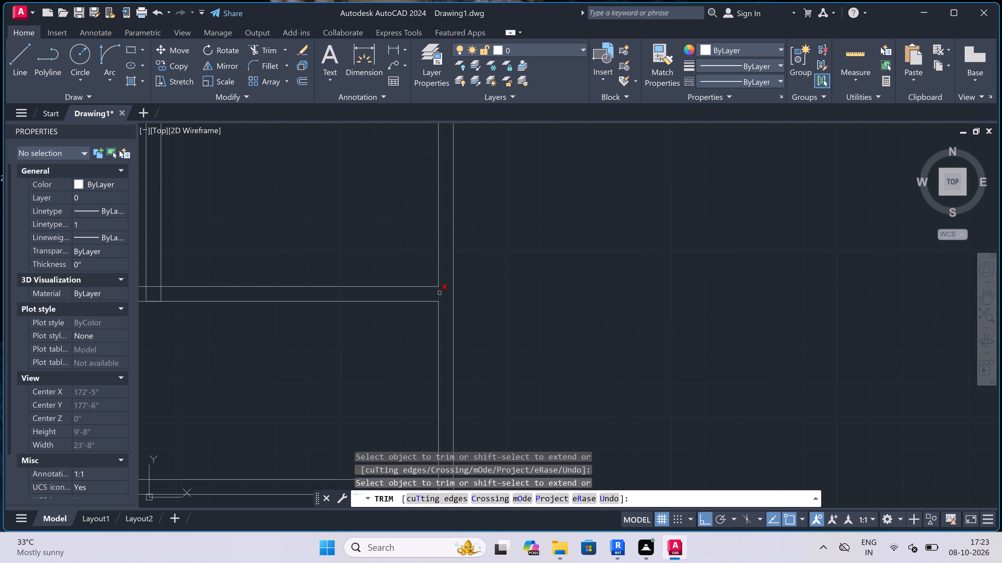
pyautogui.click(438, 292)
# Trim away the cross wall below the door wall from the left exterior wall to the new partition, including its leftover short lines.
pyautogui.scroll(-3, 438, 292)
pyautogui.click(328, 285)
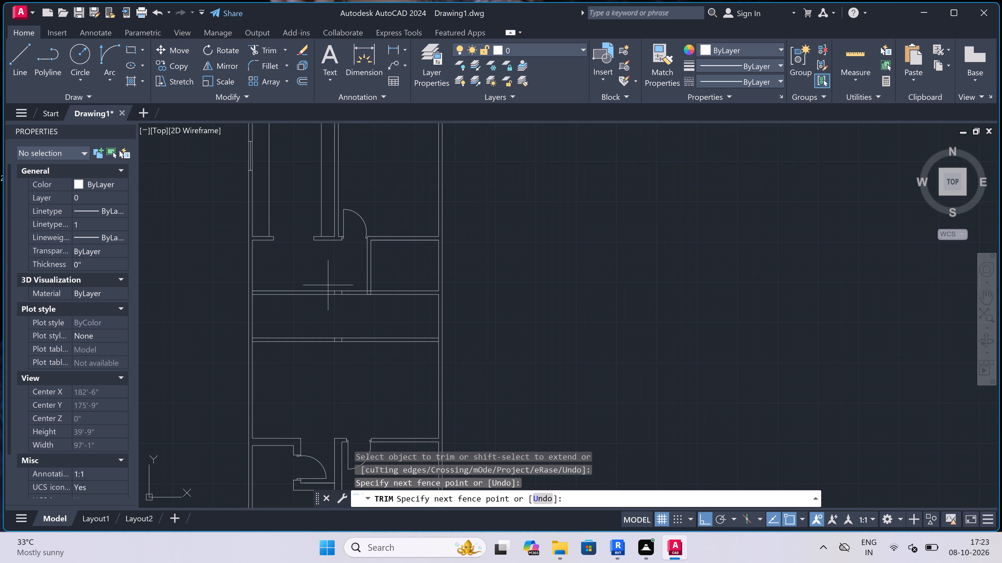
pyautogui.click(322, 304)
pyautogui.scroll(2, 354, 292)
pyautogui.click(360, 277)
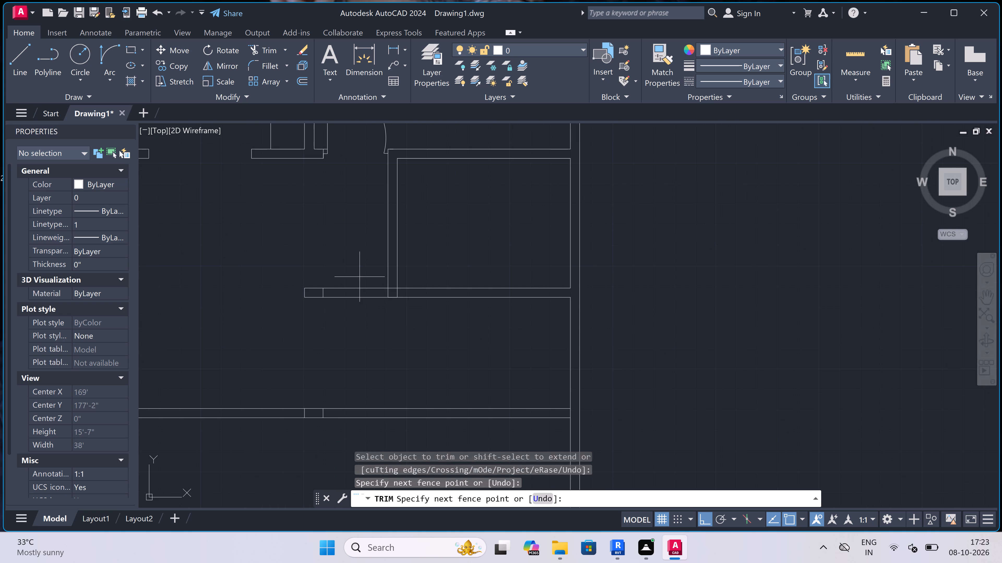
pyautogui.click(360, 320)
pyautogui.click(337, 298)
pyautogui.click(301, 287)
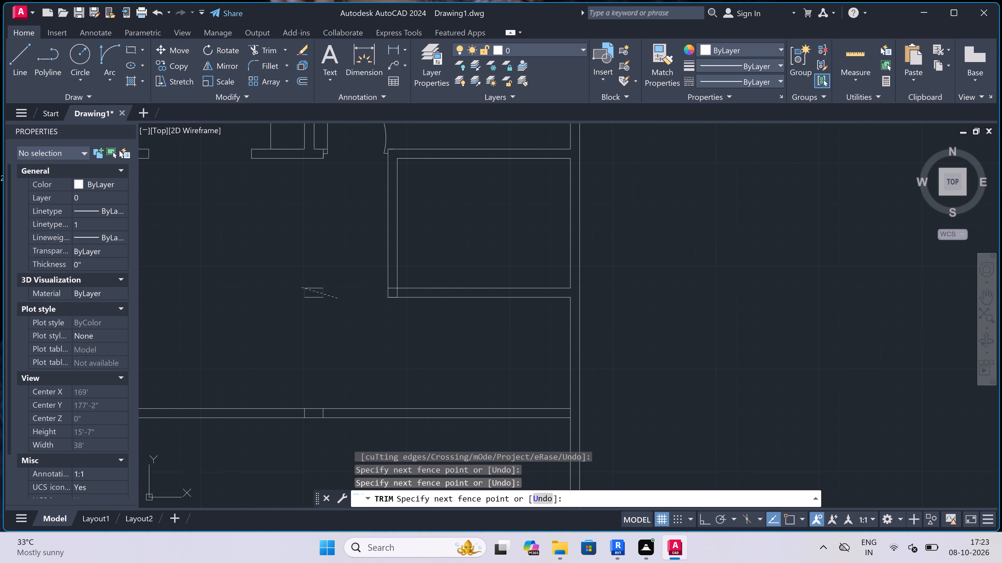
pyautogui.click(318, 279)
pyautogui.click(312, 311)
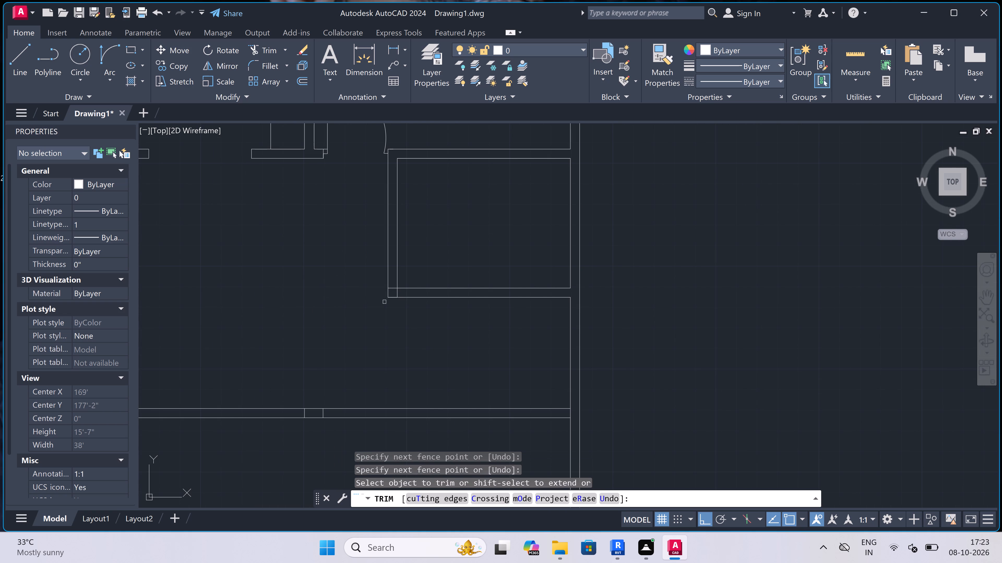
# Trim the overlapping lines inside the corner where the new partition meets the cross wall at its lower end.
pyautogui.scroll(3, 384, 302)
pyautogui.click(407, 233)
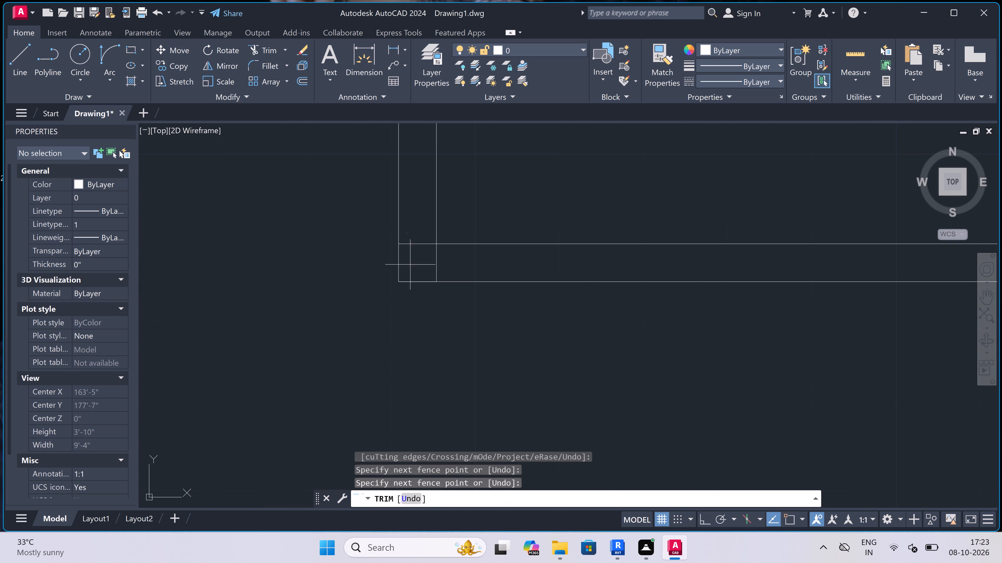
pyautogui.click(410, 271)
pyautogui.click(412, 270)
pyautogui.click(444, 266)
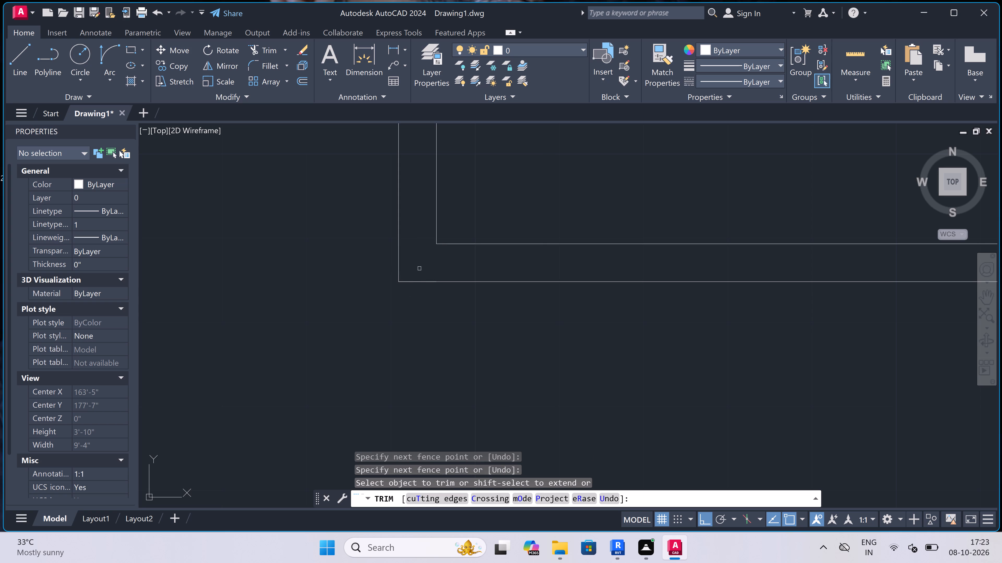
# Draw a 4.5" thick partition from the closed room's lower-left corner down to the cross wall below.
pyautogui.scroll(-3, 301, 281)
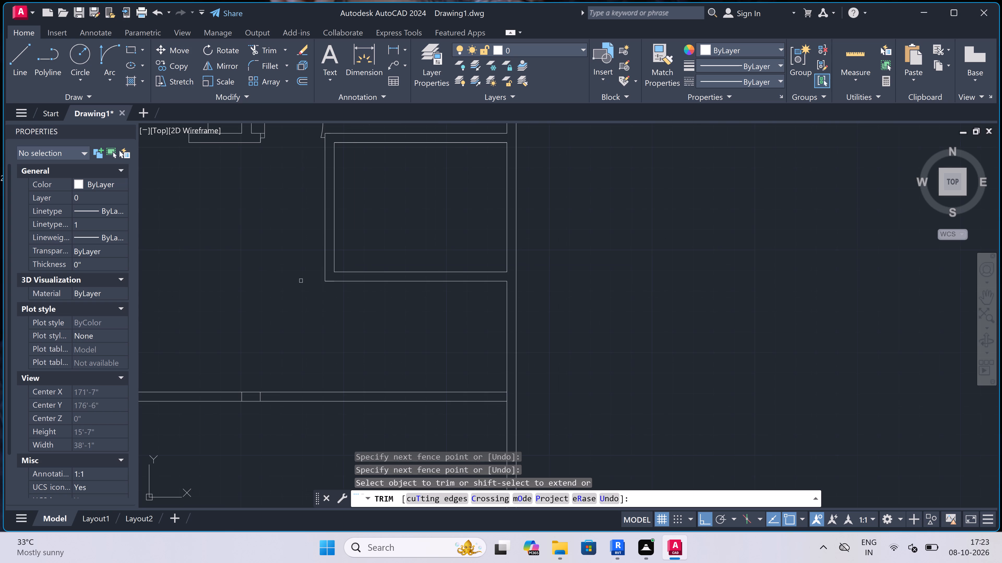
pyautogui.press('Escape')
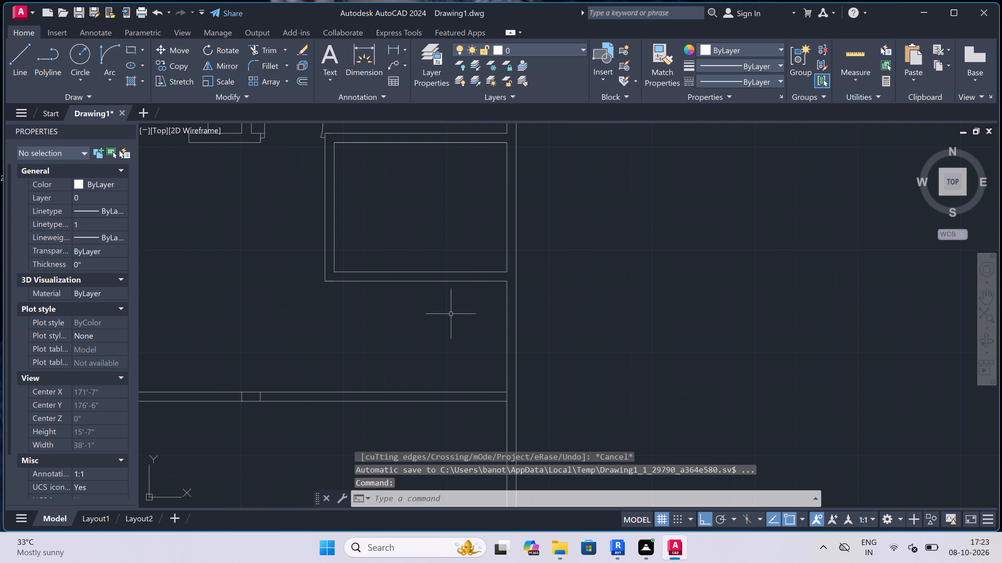
pyautogui.press('l')
pyautogui.press('space')
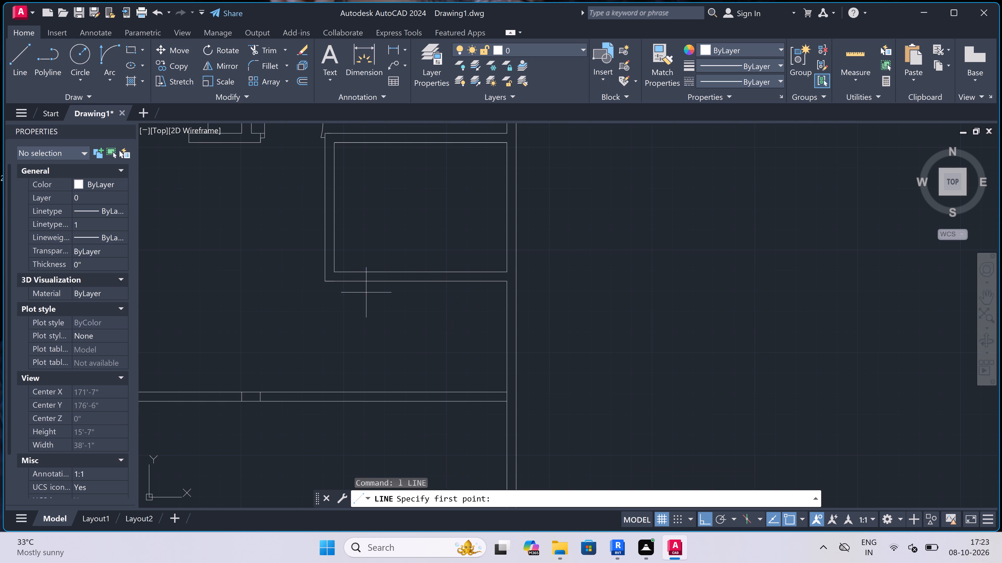
pyautogui.click(325, 280)
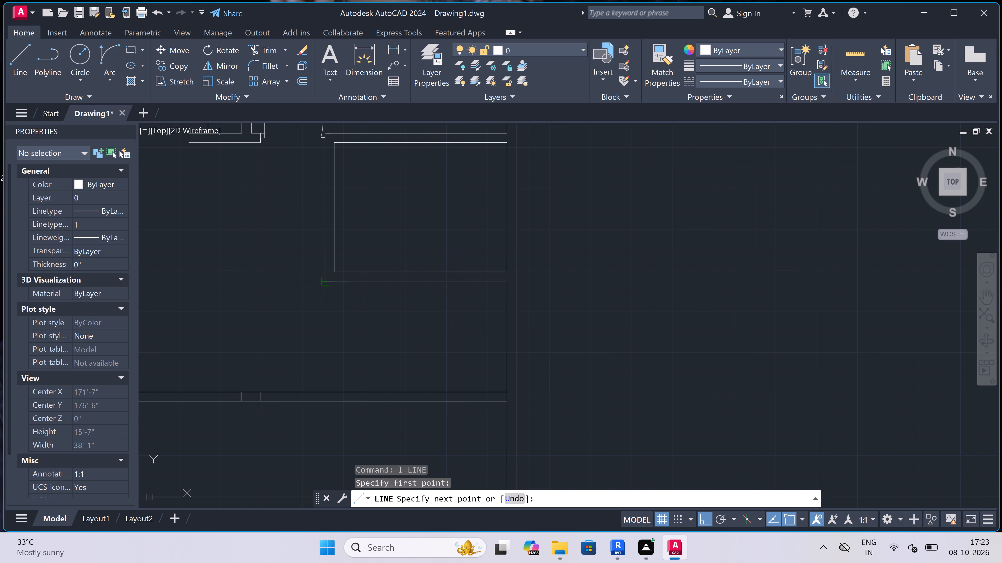
pyautogui.click(325, 390)
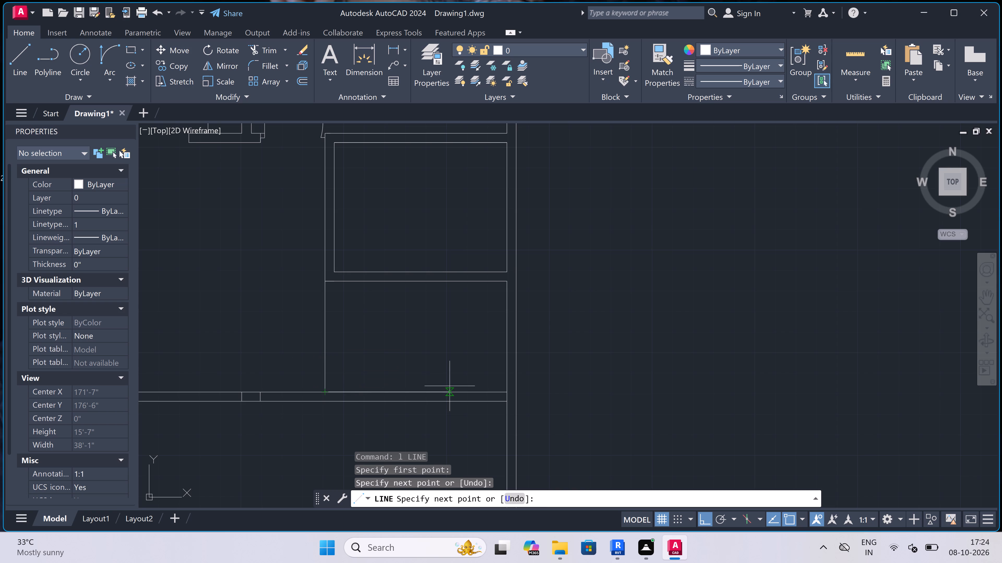
pyautogui.write('4.5"')
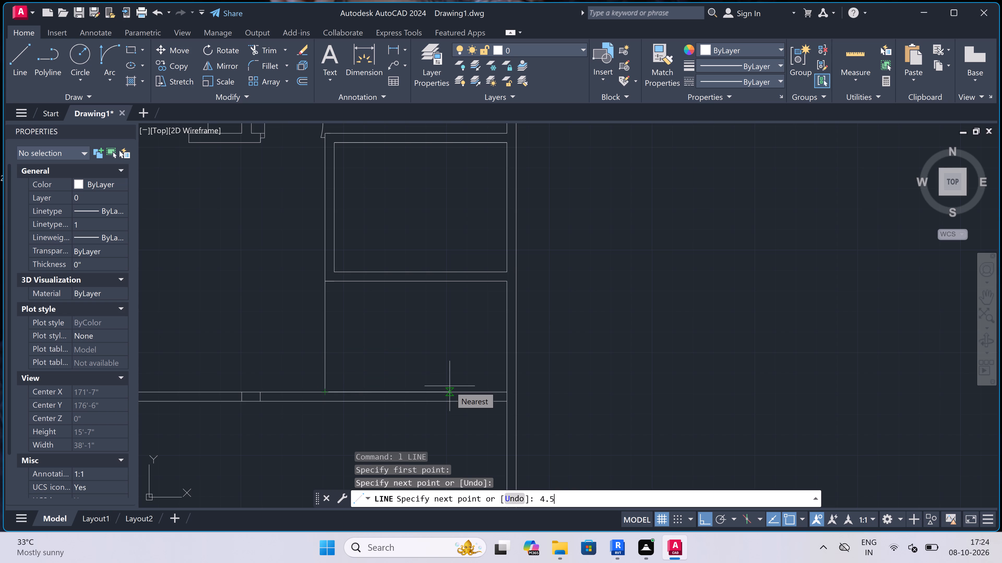
pyautogui.press('space')
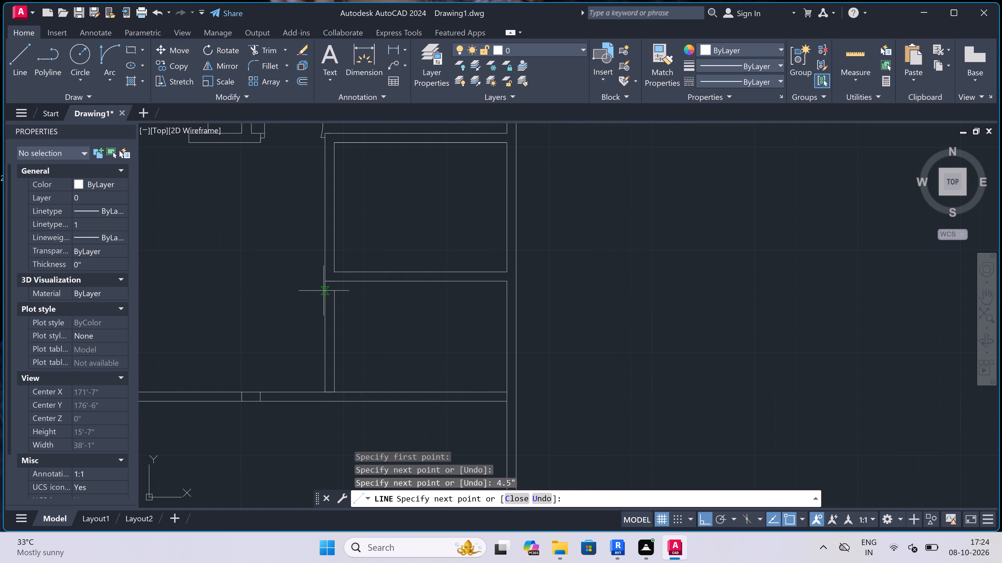
pyautogui.click(335, 285)
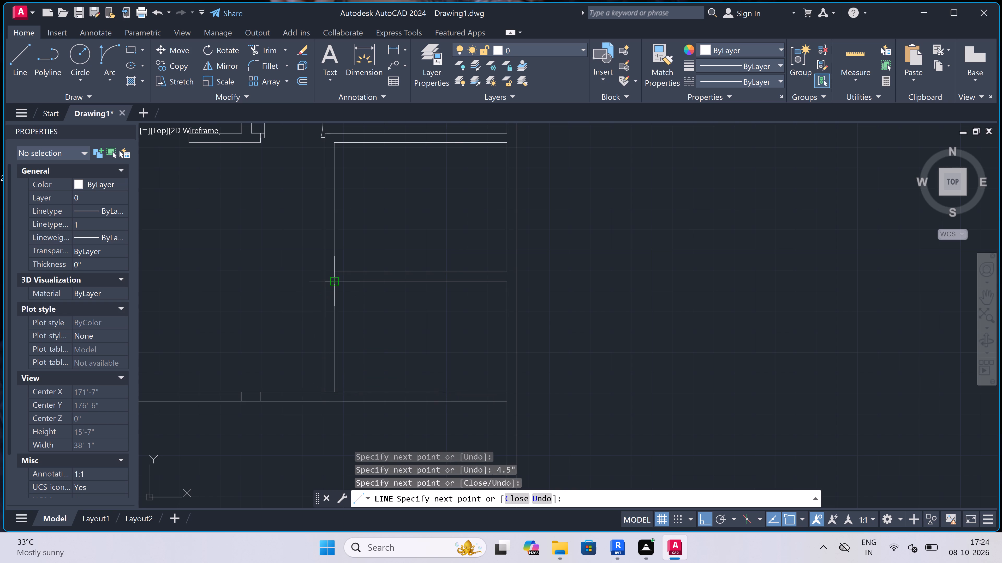
pyautogui.press('Escape')
# Draw the door's lower jamb across the new partition near the cross wall, with a 2" stop and a 2' door leaf.
pyautogui.press('space')
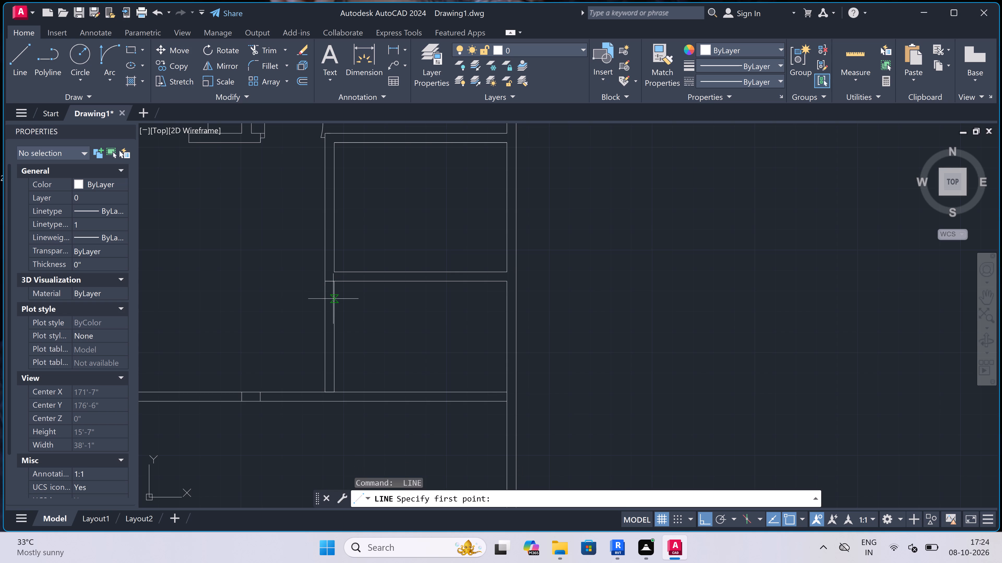
pyautogui.scroll(1, 333, 299)
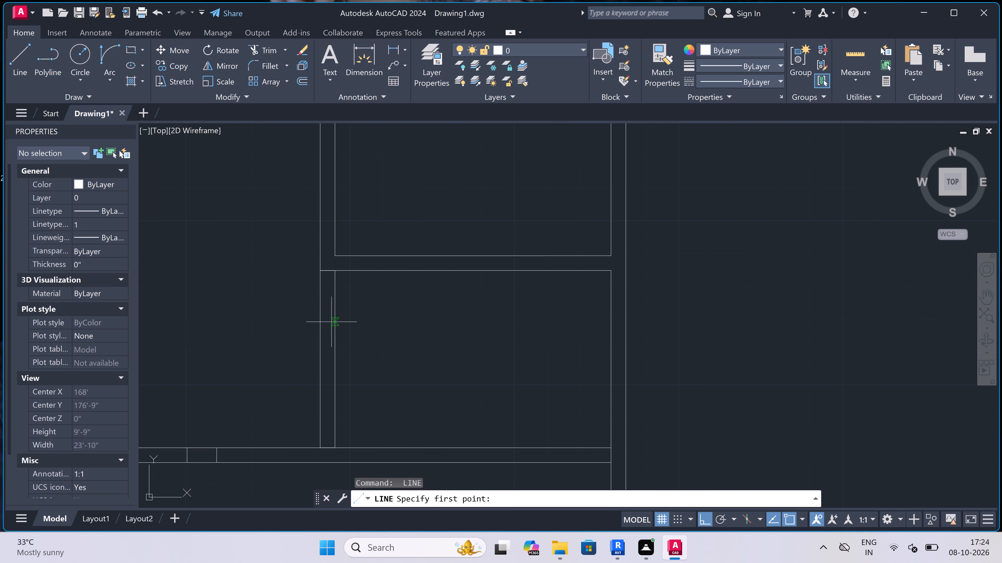
pyautogui.scroll(-3, 318, 379)
pyautogui.scroll(4, 318, 405)
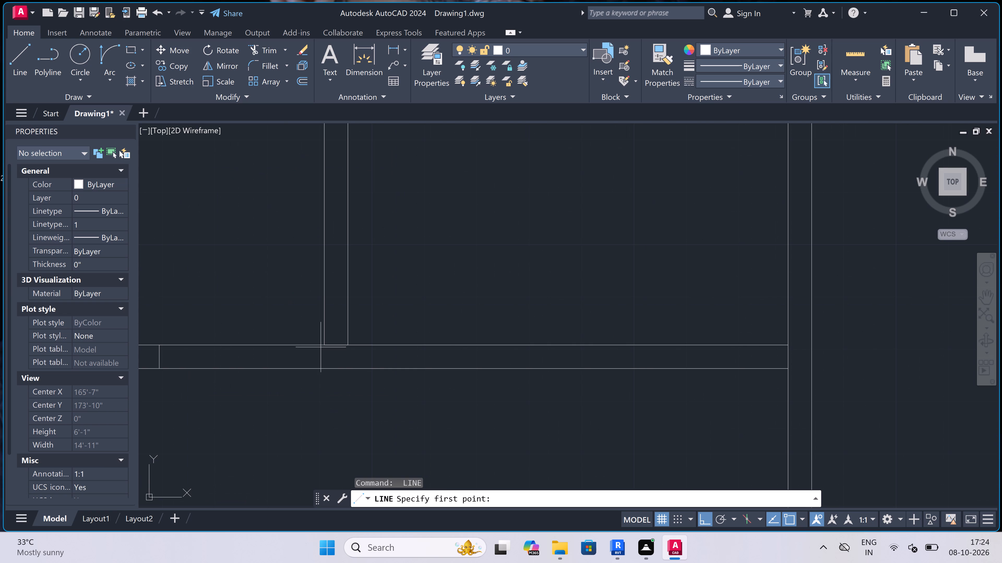
pyautogui.click(319, 320)
pyautogui.click(347, 318)
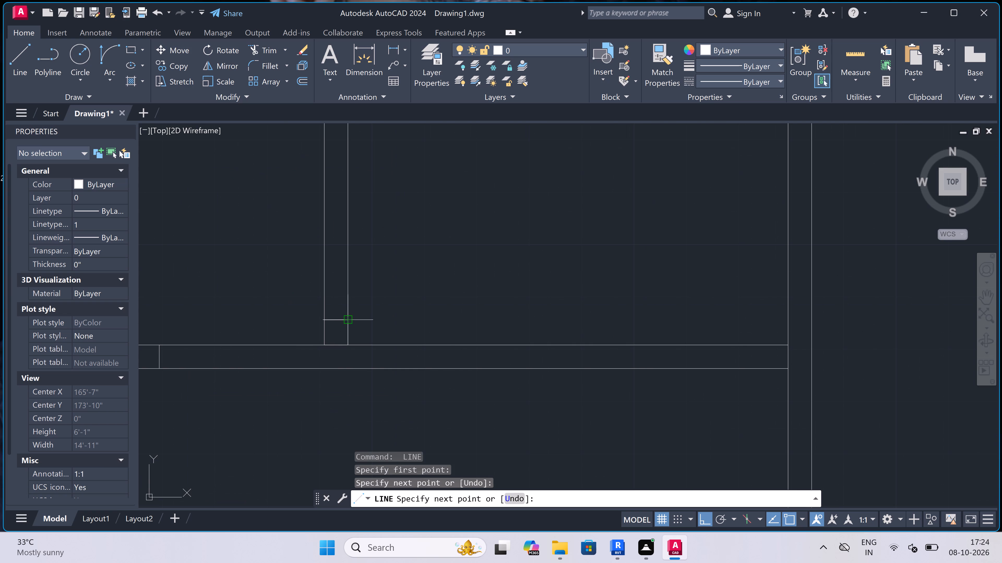
pyautogui.click(337, 316)
pyautogui.write('2"')
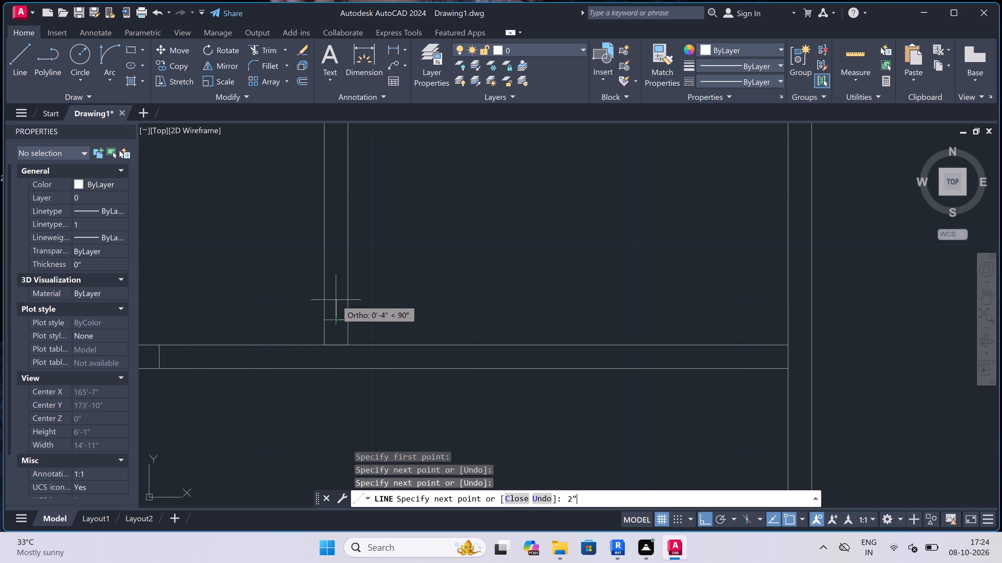
pyautogui.press('space')
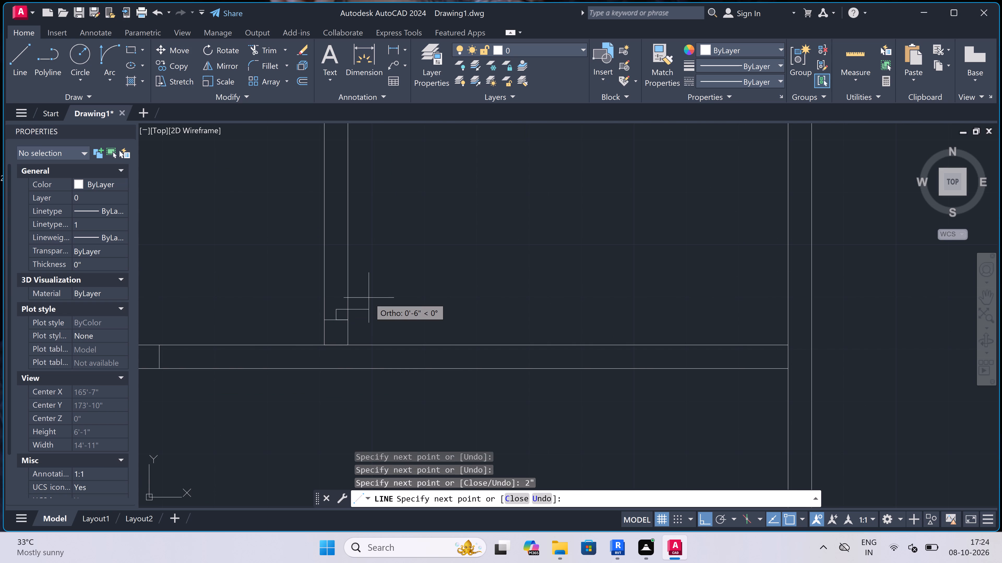
pyautogui.write("2'")
pyautogui.press('space')
pyautogui.press('Escape')
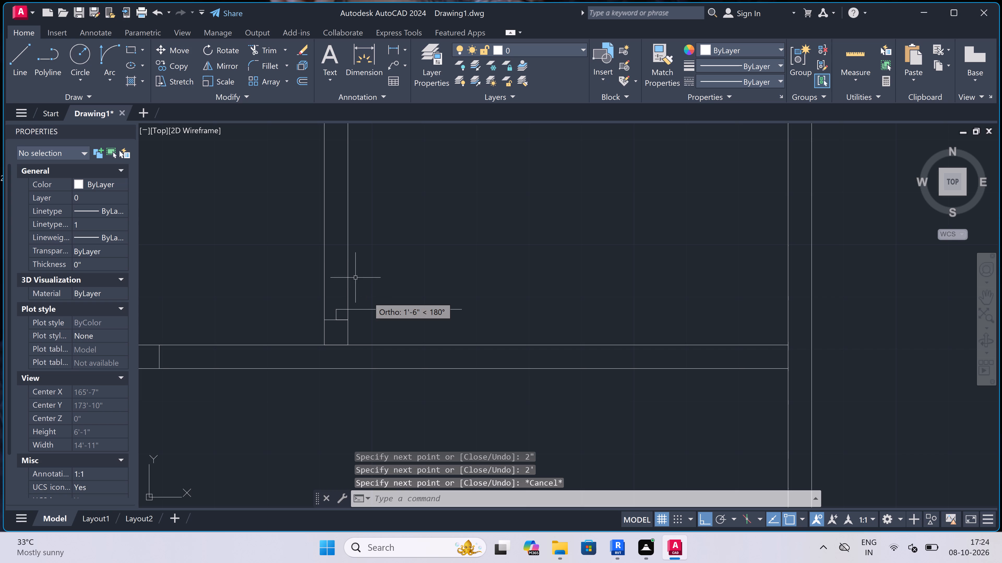
# Draw the door's upper jamb line across the partition, with a 2" stop down from its midpoint.
pyautogui.press('space')
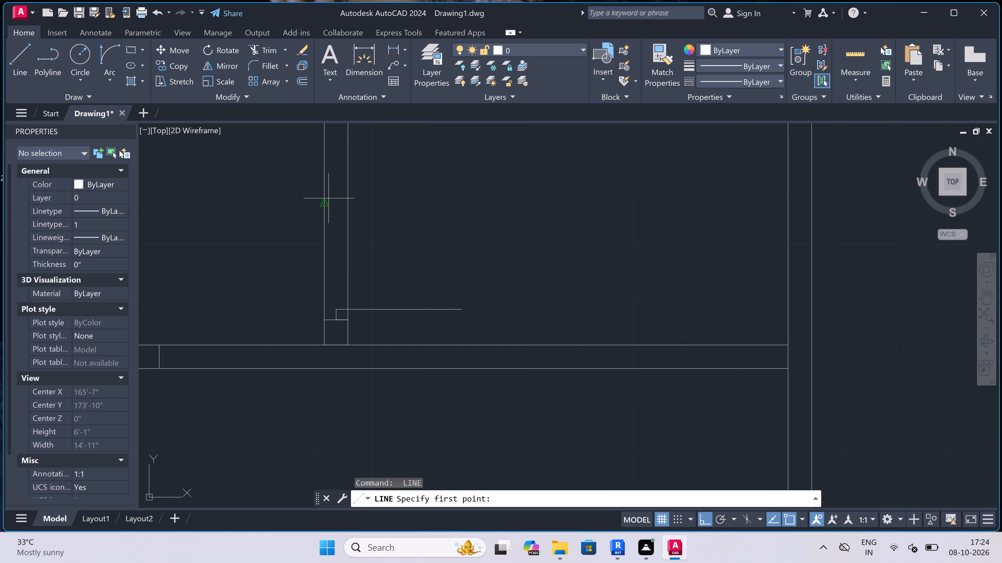
pyautogui.click(328, 200)
pyautogui.click(348, 199)
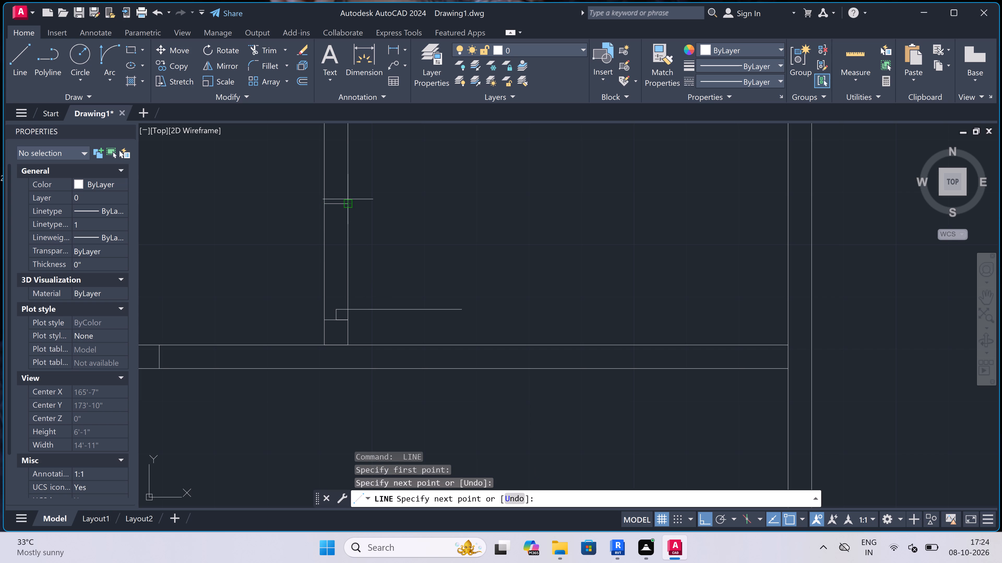
pyautogui.click(333, 201)
pyautogui.press('2')
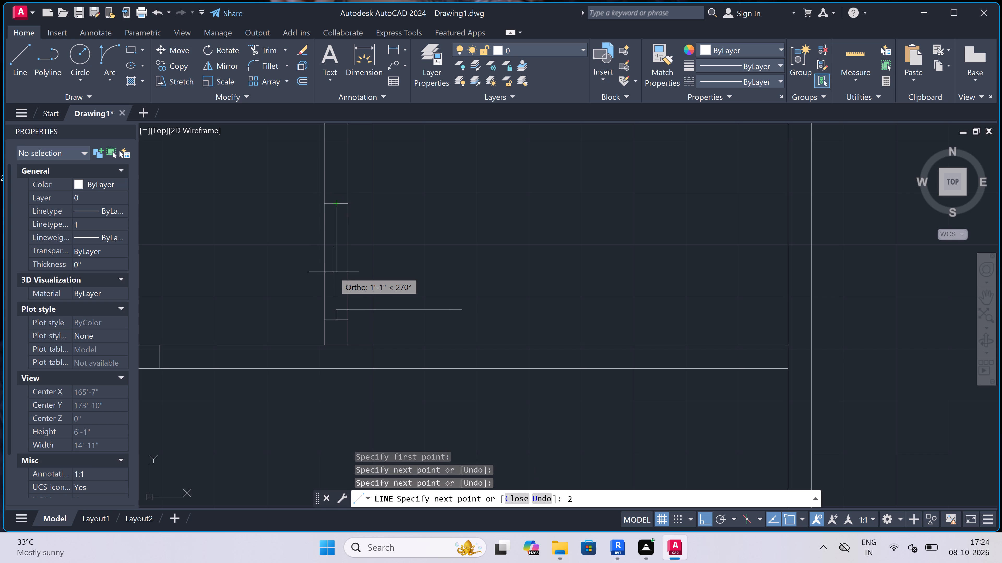
pyautogui.hotkey('shift', '"')
pyautogui.press('space')
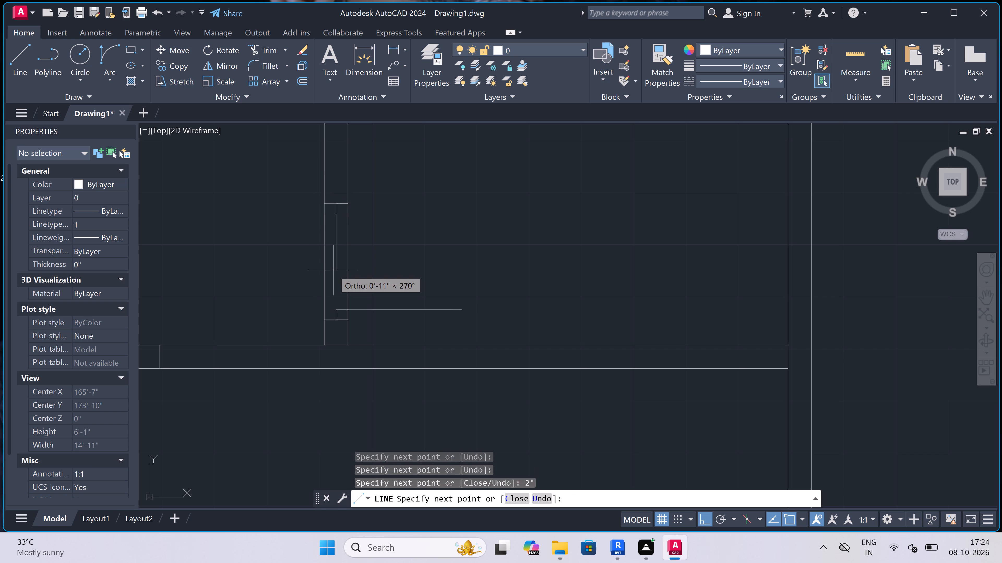
pyautogui.press('Escape')
# Draw the door swing arc from the leaf's free end to the end of the upper stop.
pyautogui.click(112, 52)
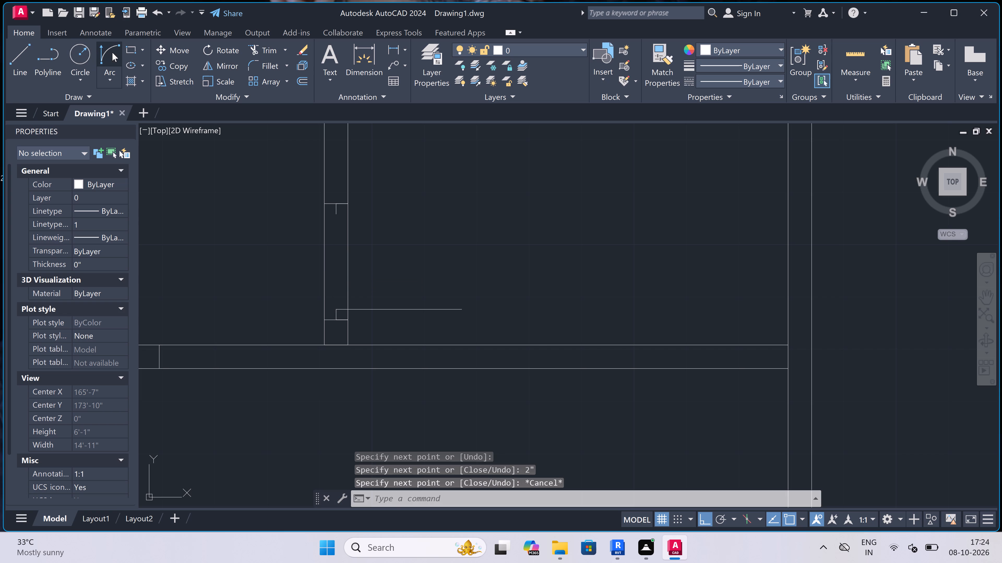
pyautogui.click(463, 308)
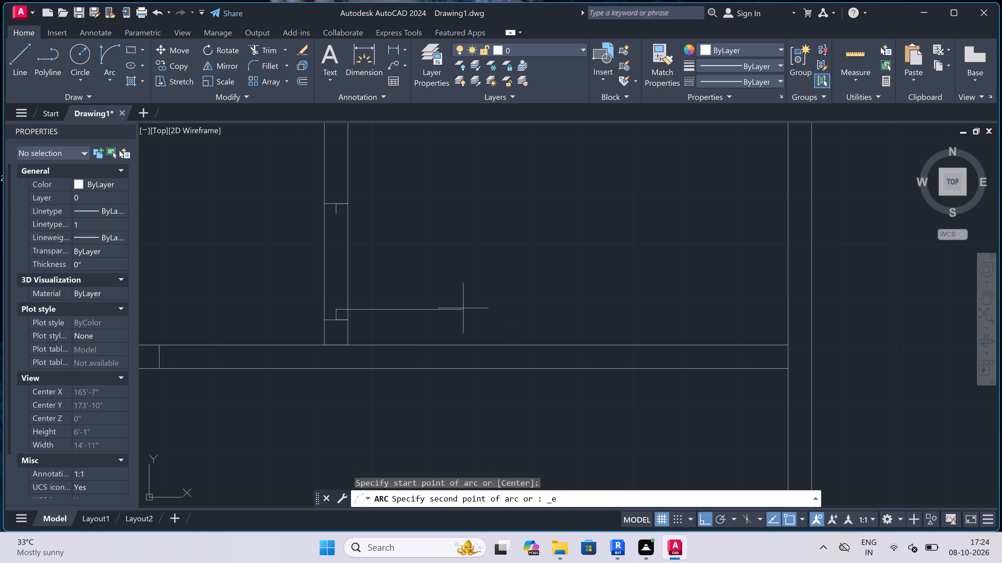
pyautogui.click(336, 213)
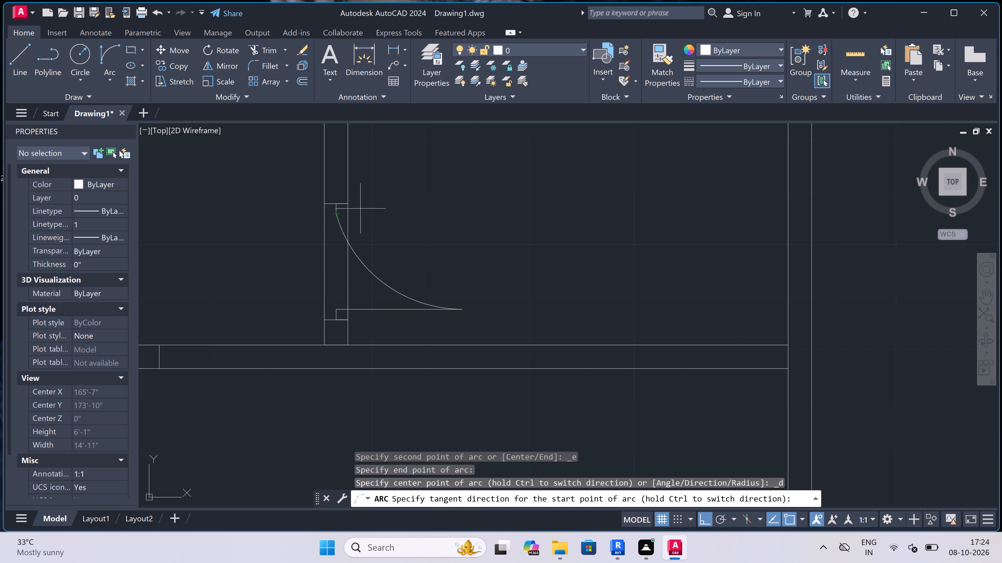
pyautogui.click(456, 189)
# Trim both partition faces between the upper and lower door jambs to open the doorway.
pyautogui.press('t')
pyautogui.press('r')
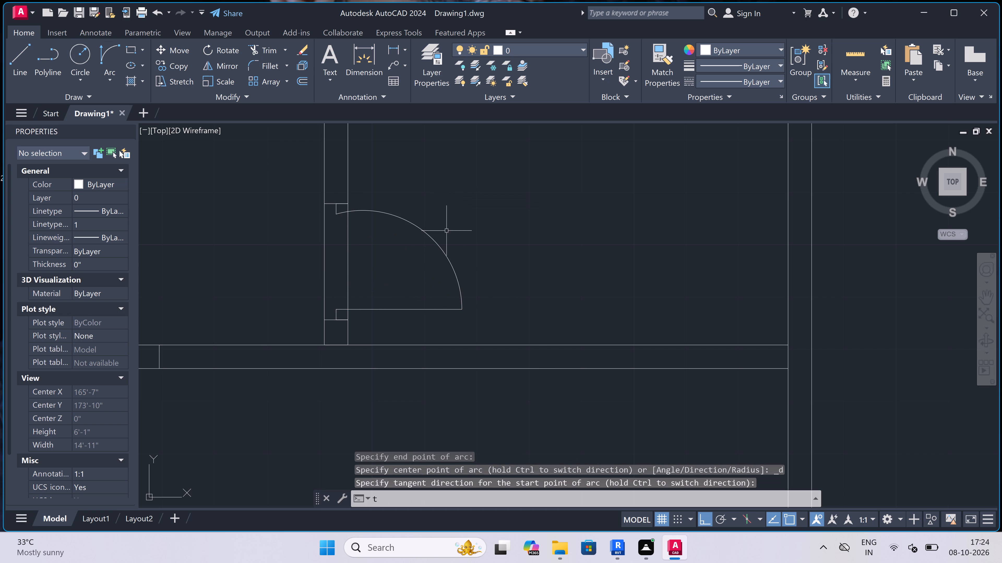
pyautogui.press('space')
pyautogui.click(375, 265)
pyautogui.click(271, 281)
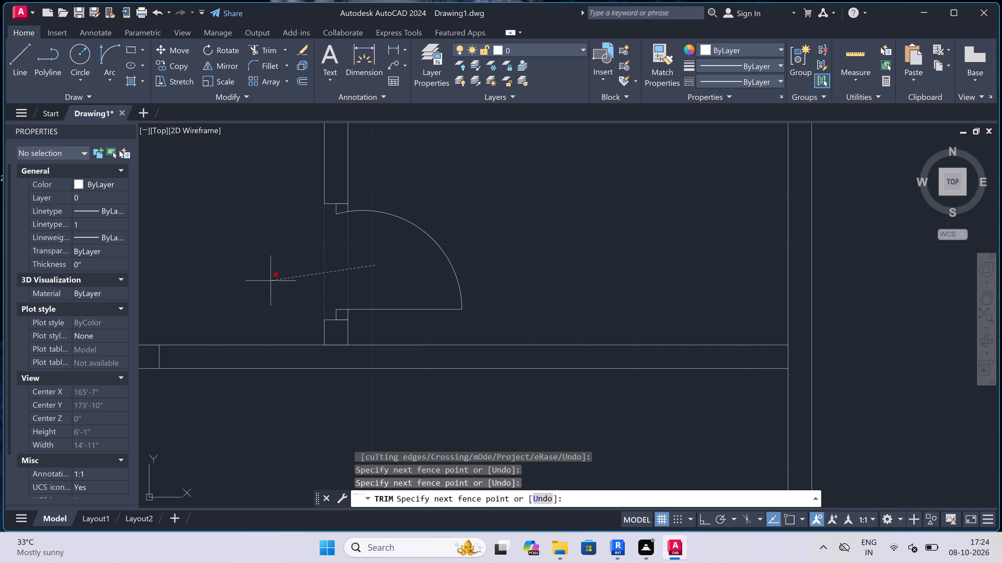
# Trim the cross wall's upper face between the two faces of the new partition.
pyautogui.click(331, 350)
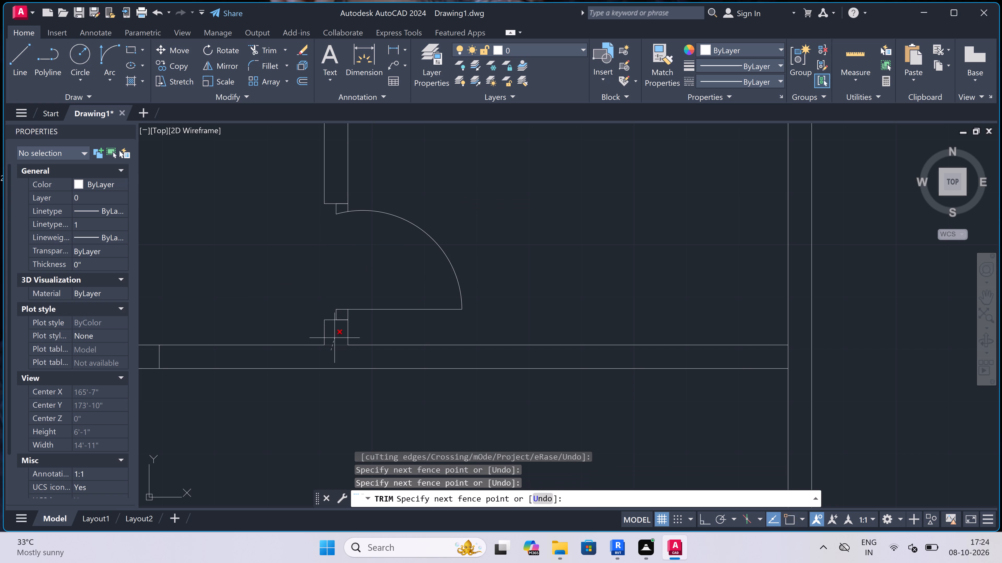
pyautogui.click(335, 338)
# Trim the right exterior wall's inner face between the two faces of the cross wall.
pyautogui.scroll(-2, 335, 338)
pyautogui.scroll(3, 507, 336)
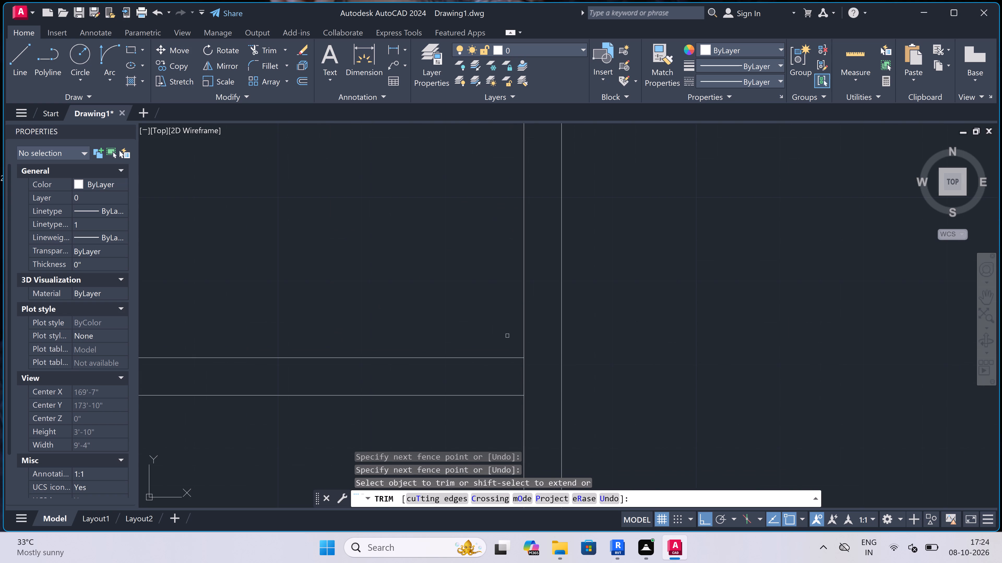
pyautogui.click(530, 369)
pyautogui.click(499, 377)
pyautogui.scroll(-5, 412, 306)
pyautogui.press('Escape')
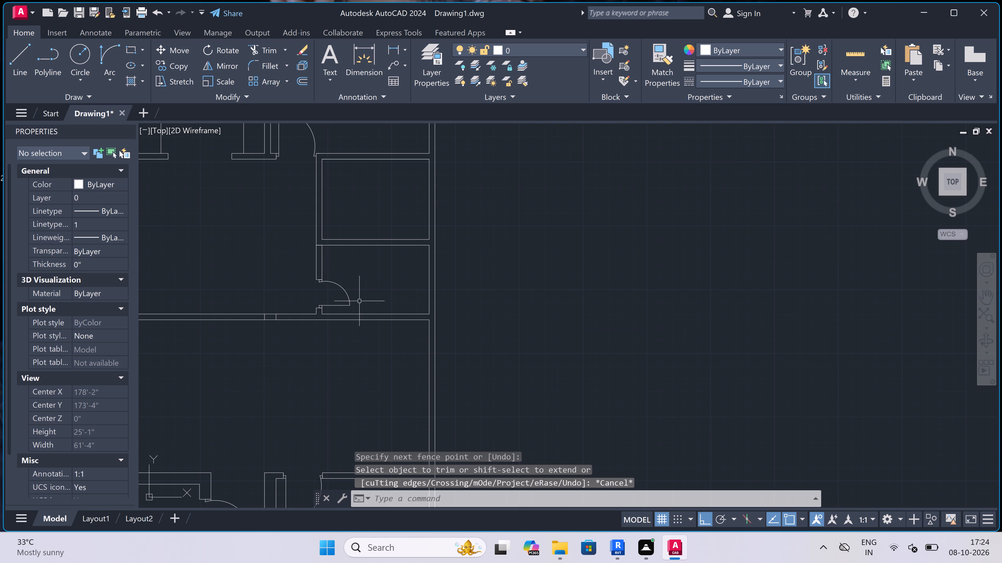
# Extend the new partition's left face down to the cross wall's lower face.
pyautogui.scroll(2, 349, 303)
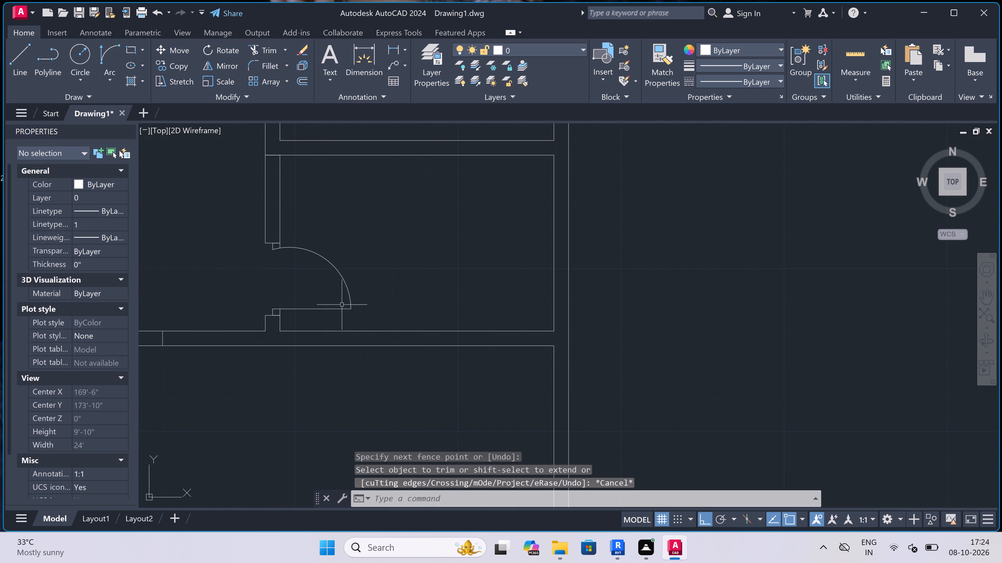
pyautogui.scroll(2, 223, 372)
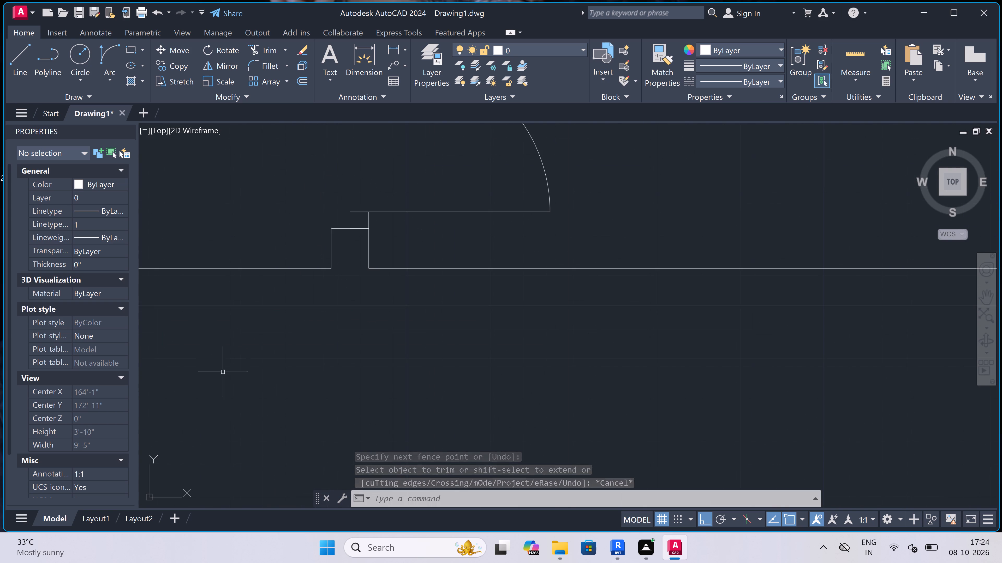
pyautogui.write('ex')
pyautogui.press('space')
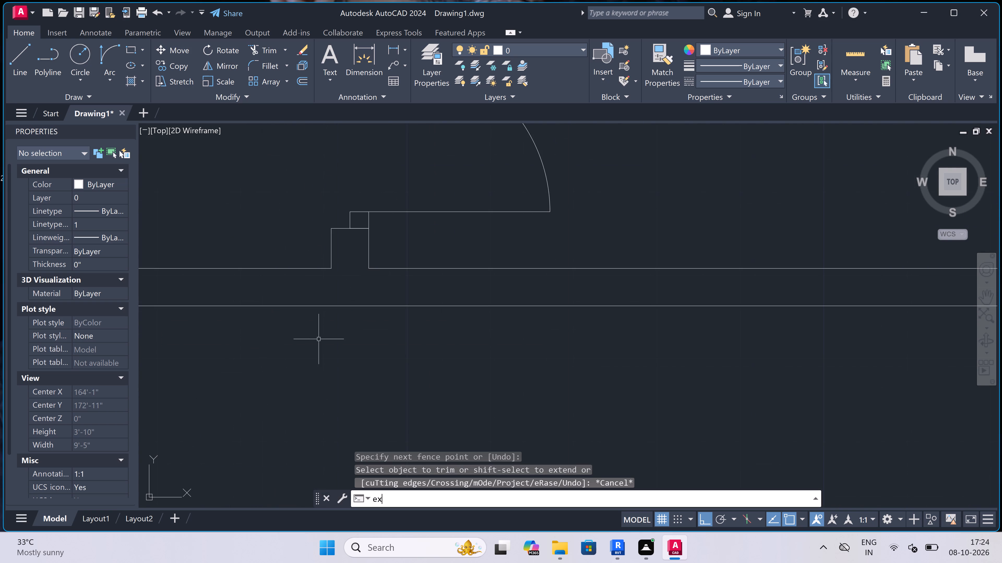
pyautogui.click(331, 263)
pyautogui.press('Escape')
pyautogui.scroll(-4, 348, 285)
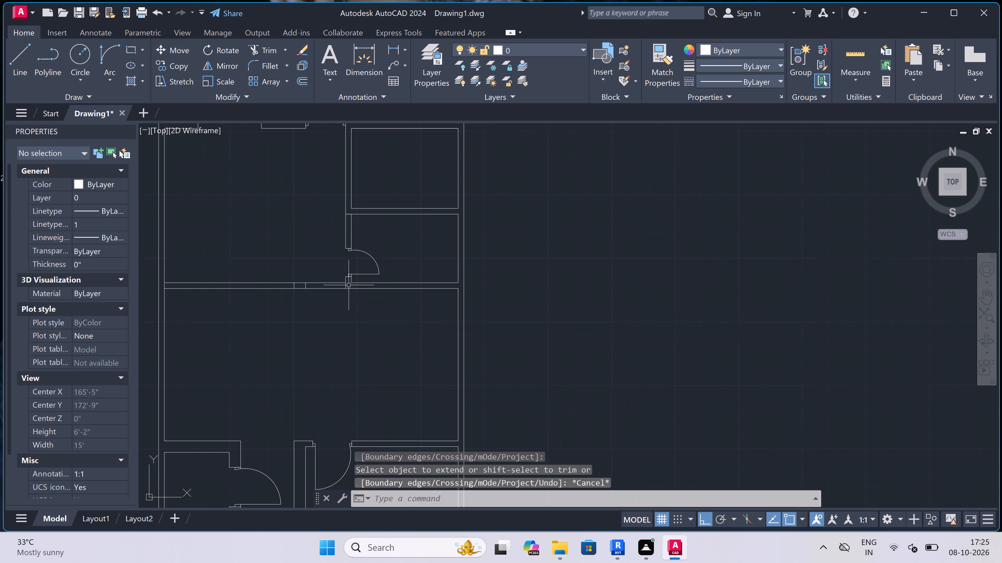
# Trim both cross wall faces between the short jamb lines and the extended partition face to form an opening.
pyautogui.press('t')
pyautogui.press('r')
pyautogui.press('space')
pyautogui.click(317, 265)
pyautogui.click(320, 324)
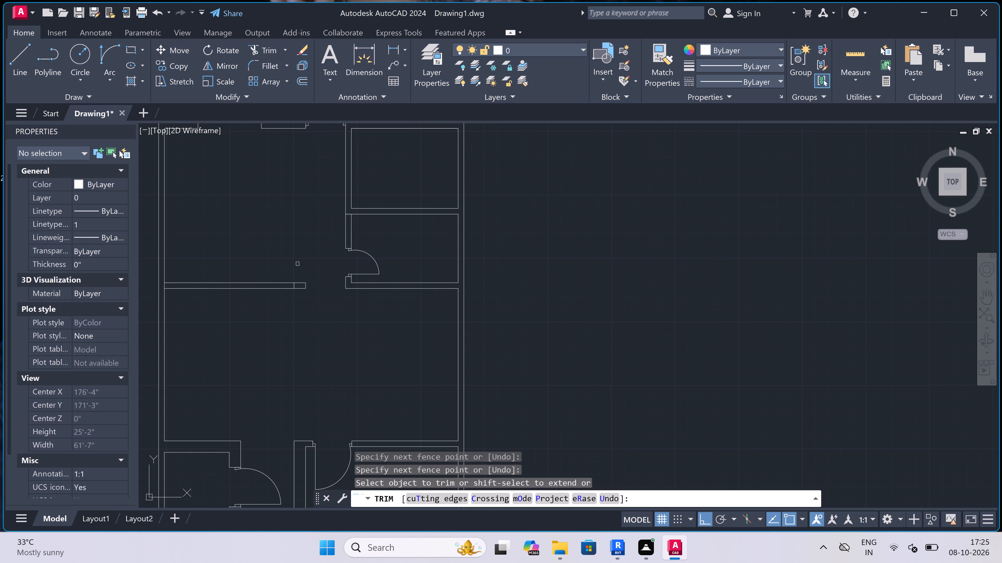
# Trim away the cross wall segment left of the opening, including its two faces, short stub and jamb lines.
pyautogui.click(268, 262)
pyautogui.click(267, 332)
pyautogui.scroll(3, 306, 282)
pyautogui.click(320, 301)
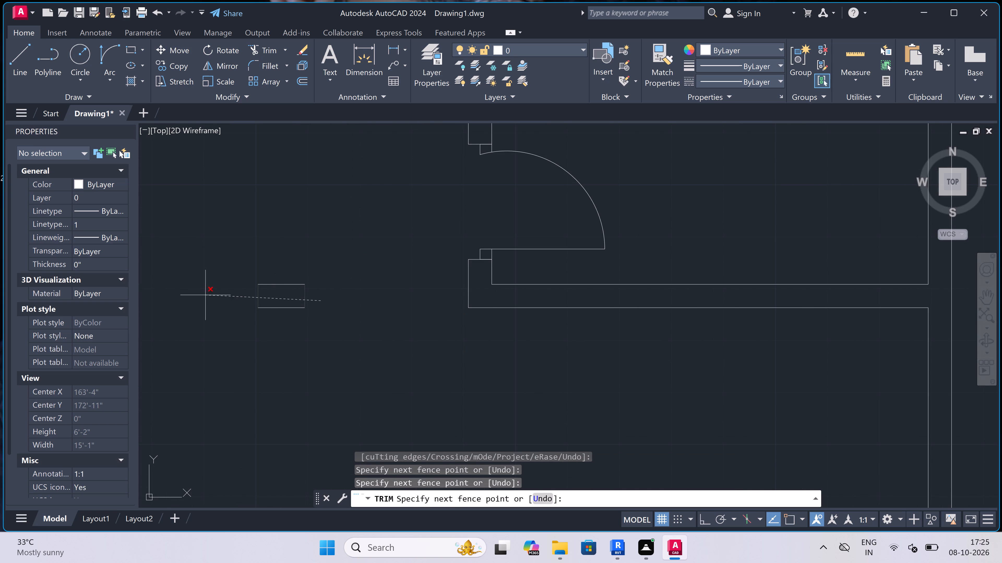
pyautogui.click(205, 295)
pyautogui.click(277, 260)
pyautogui.click(280, 350)
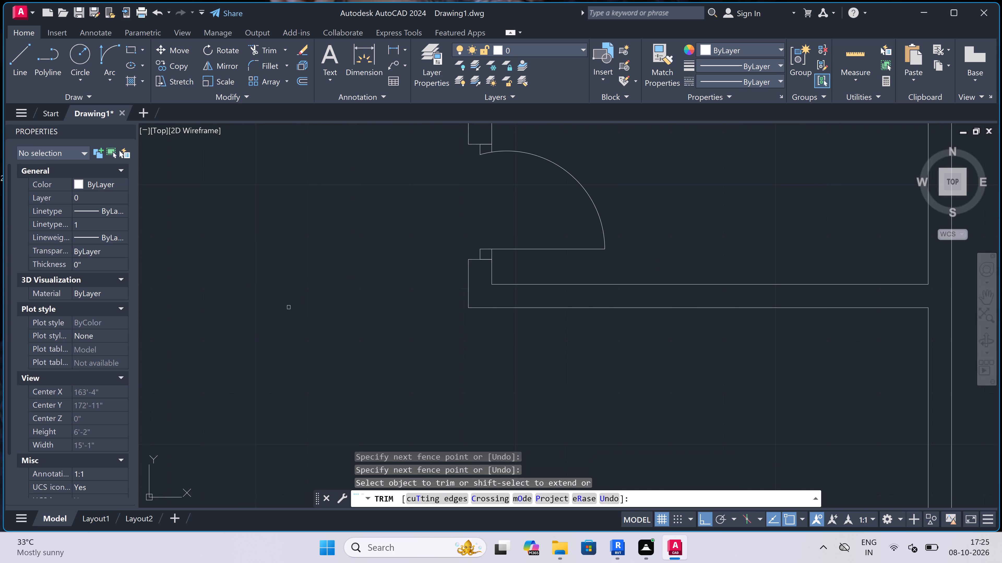
pyautogui.press('Escape')
# Draw a line 3' up from the lower cross wall beside the door, continuing horizontally to the right exterior wall's inner face.
pyautogui.scroll(-5, 298, 292)
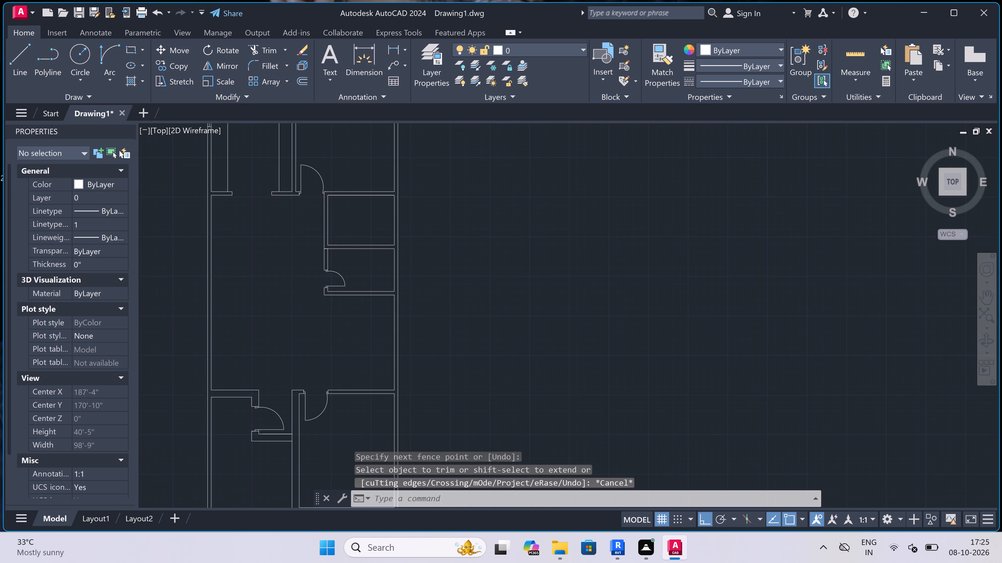
pyautogui.scroll(2, 315, 316)
pyautogui.write('l')
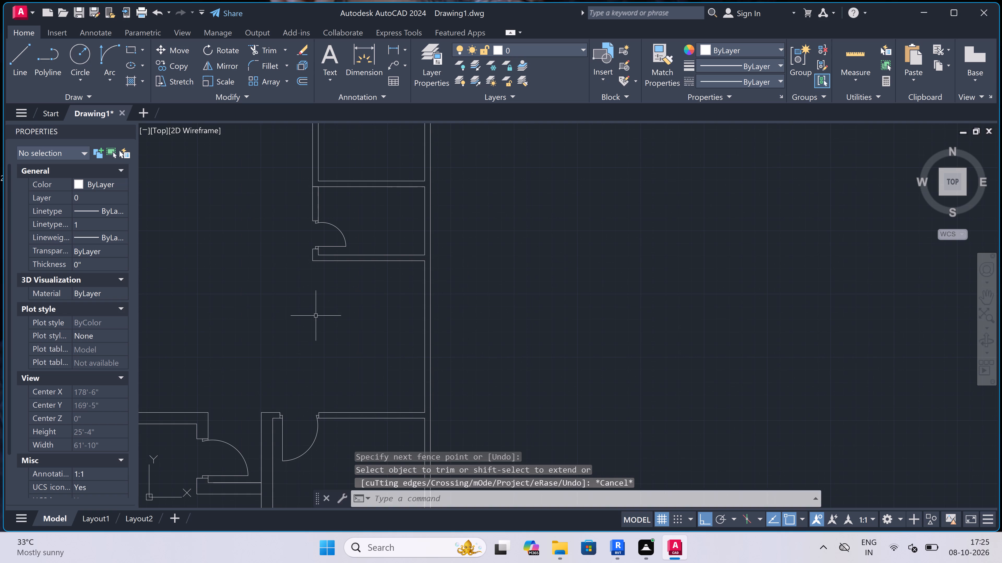
pyautogui.press('space')
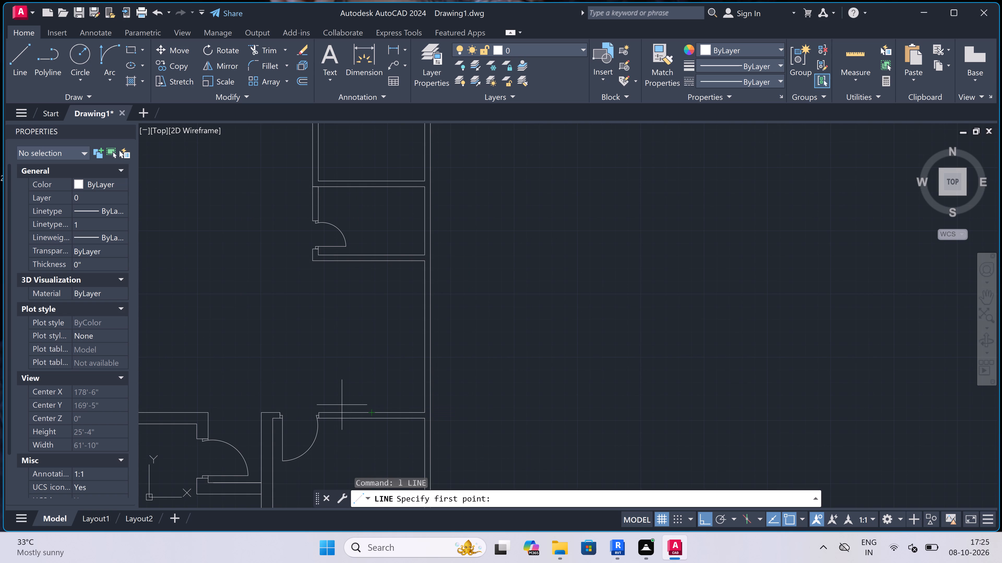
pyautogui.scroll(1, 335, 413)
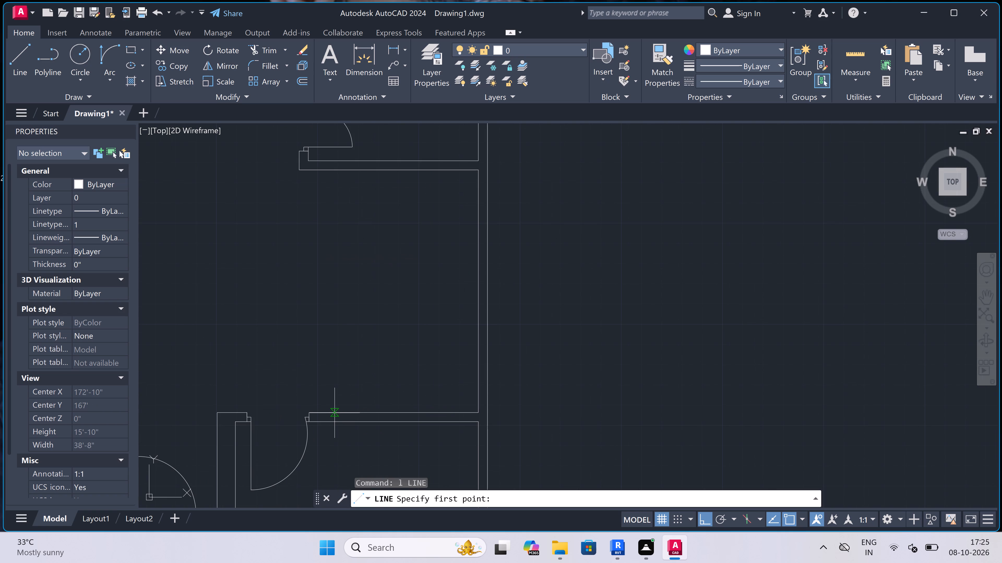
pyautogui.click(324, 413)
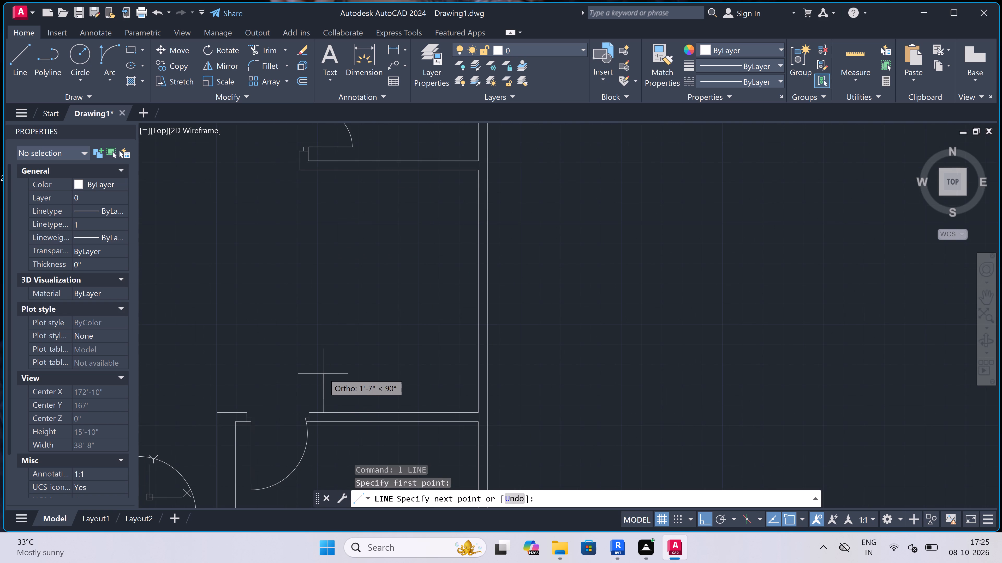
pyautogui.write("4'")
pyautogui.press('space')
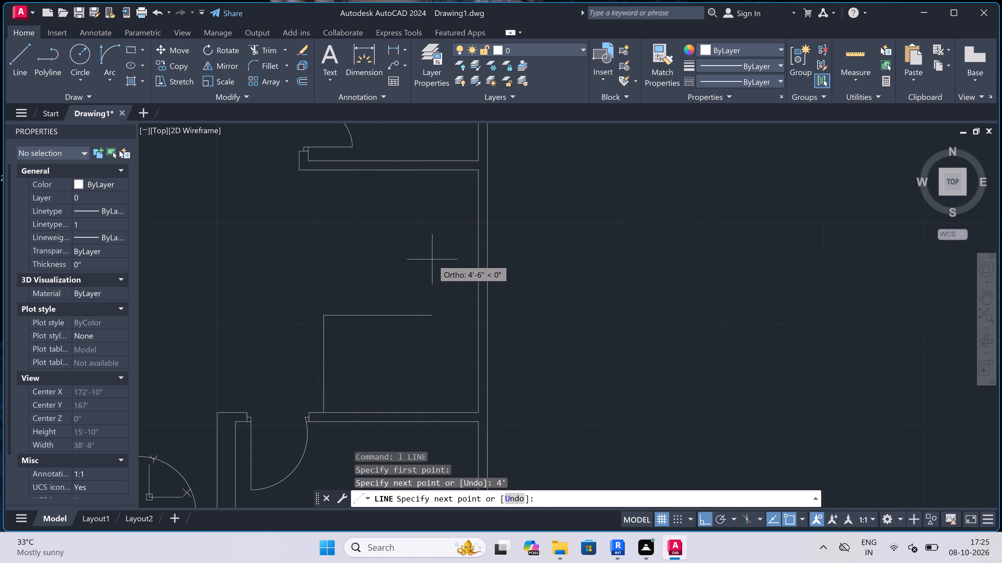
pyautogui.hotkey('ctrl', 'z')
pyautogui.write("3'")
pyautogui.press('space')
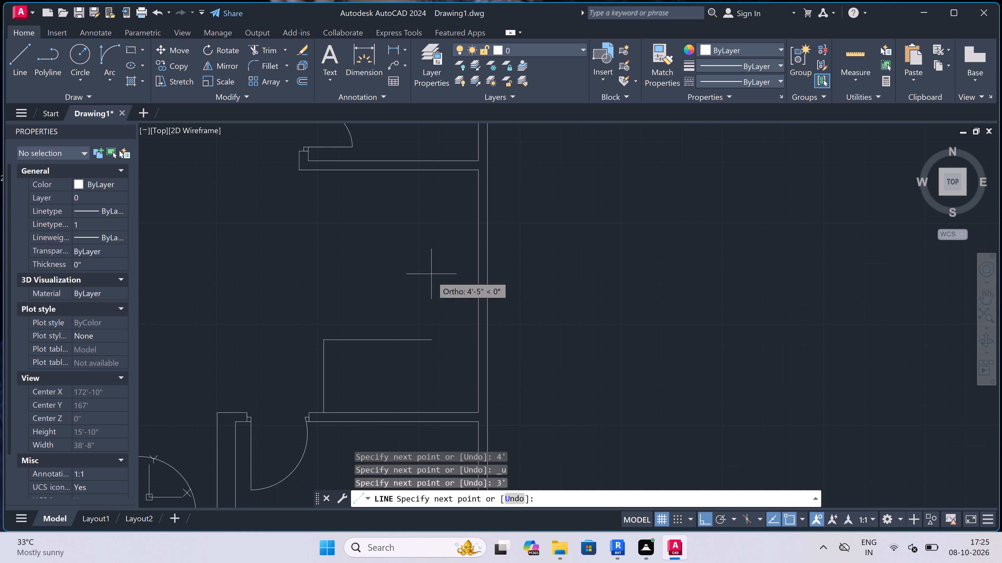
pyautogui.click(475, 342)
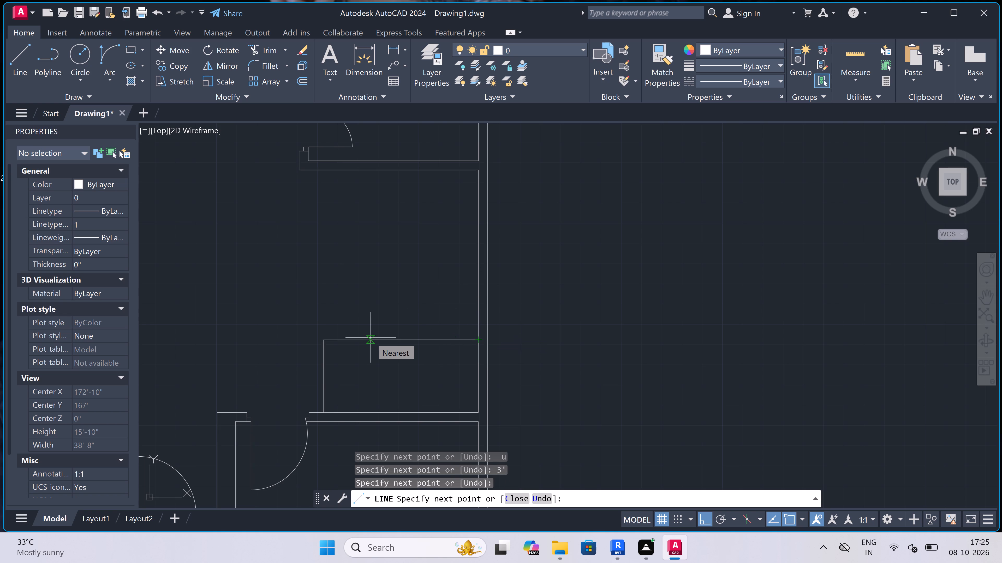
# Continue the outline 3' back from the exterior wall along the horizontal line and 3' straight up.
pyautogui.write("3'")
pyautogui.press('space')
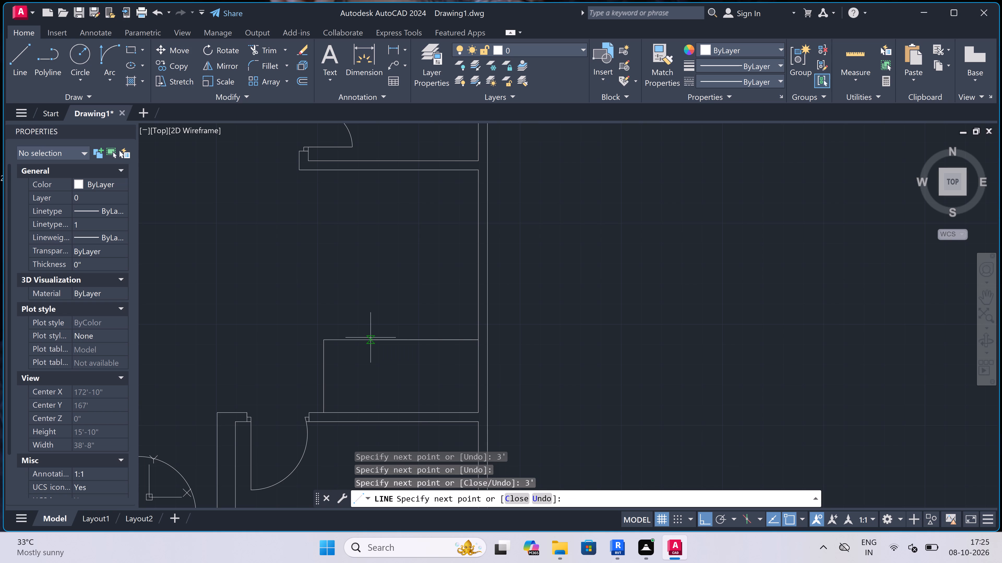
pyautogui.write("3'")
pyautogui.press('space')
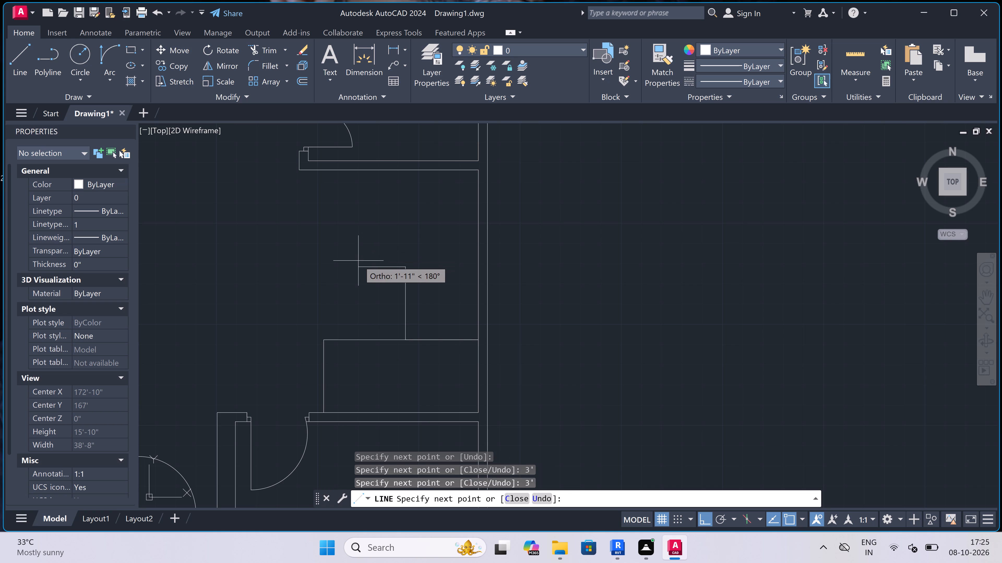
pyautogui.press('Escape')
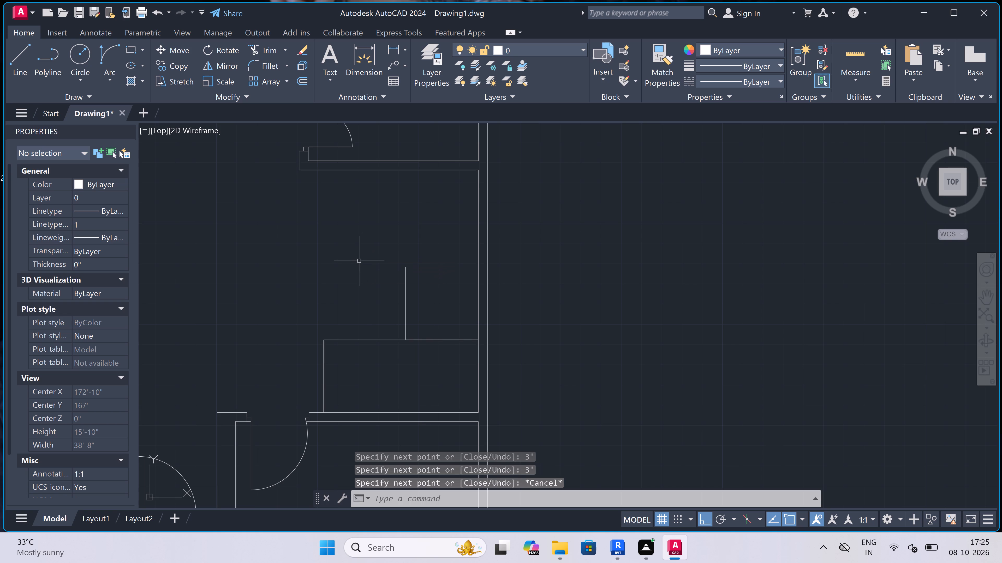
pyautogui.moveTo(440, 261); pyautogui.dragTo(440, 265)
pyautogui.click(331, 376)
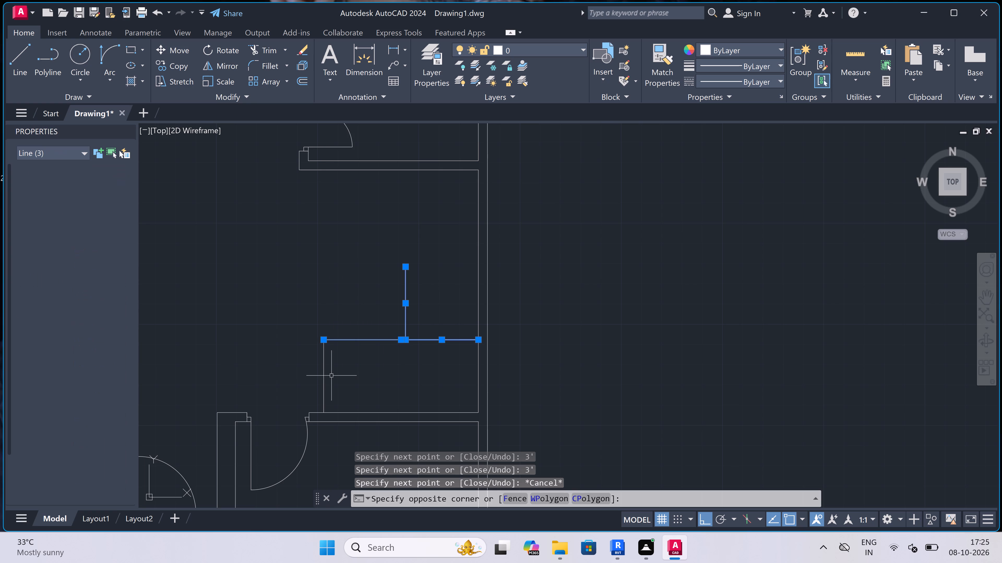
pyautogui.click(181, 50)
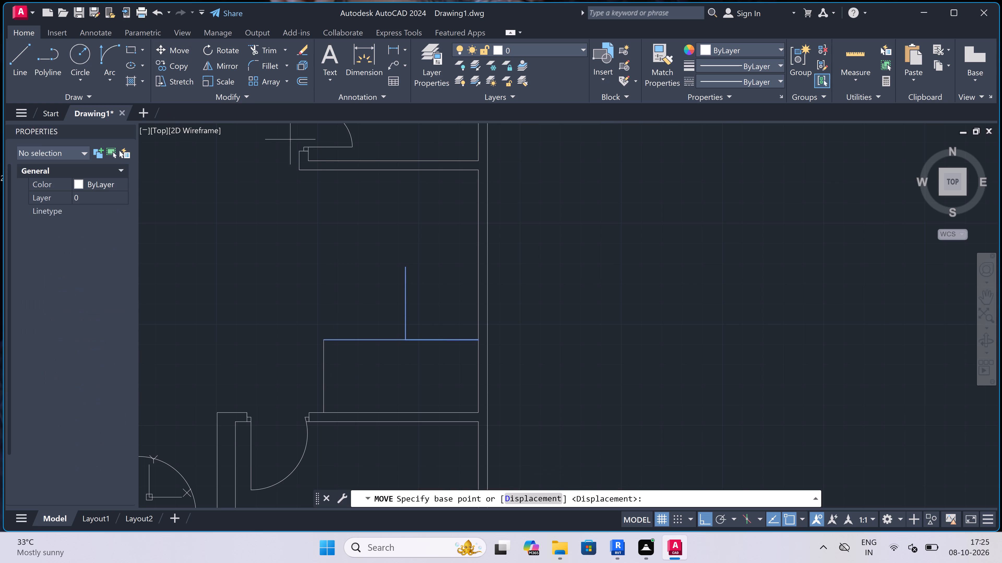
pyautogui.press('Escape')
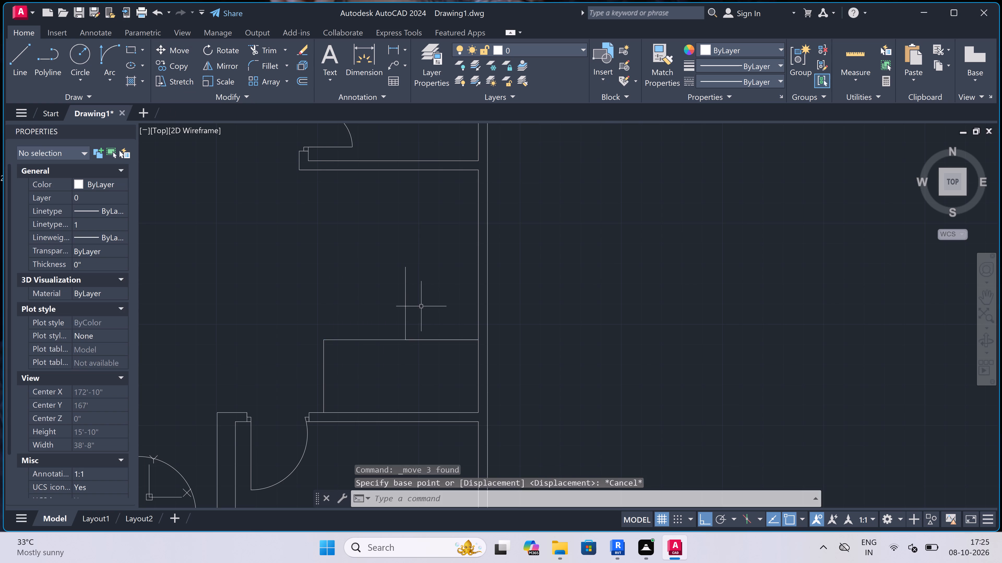
# Move the four new outline lines a short distance up along the right exterior wall's inner face.
pyautogui.click(425, 248)
pyautogui.click(301, 364)
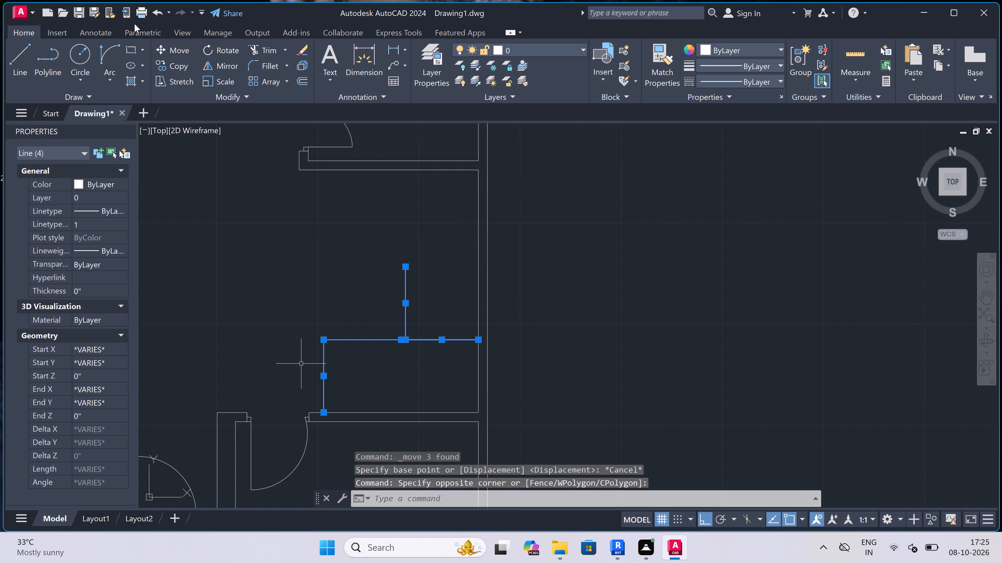
pyautogui.click(177, 50)
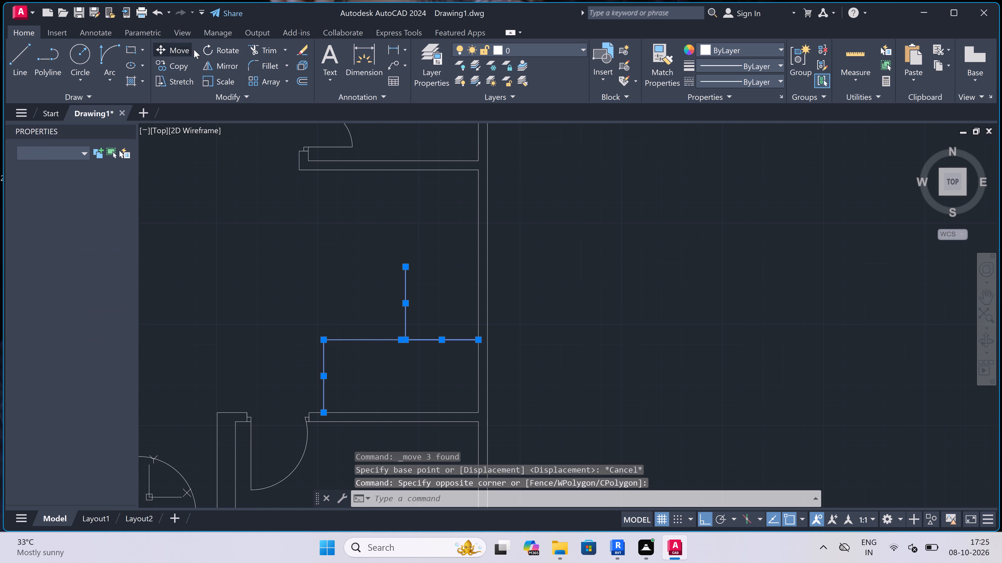
pyautogui.click(478, 341)
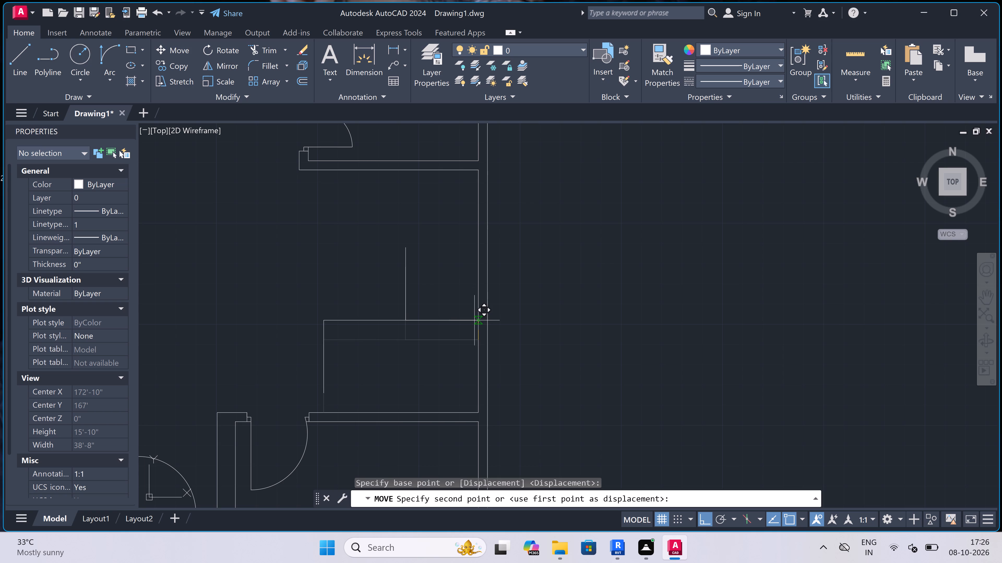
pyautogui.click(474, 320)
# Extend the moved outline's left vertical line down to the lower cross wall's upper face.
pyautogui.write('ex')
pyautogui.press('space')
pyautogui.click(389, 364)
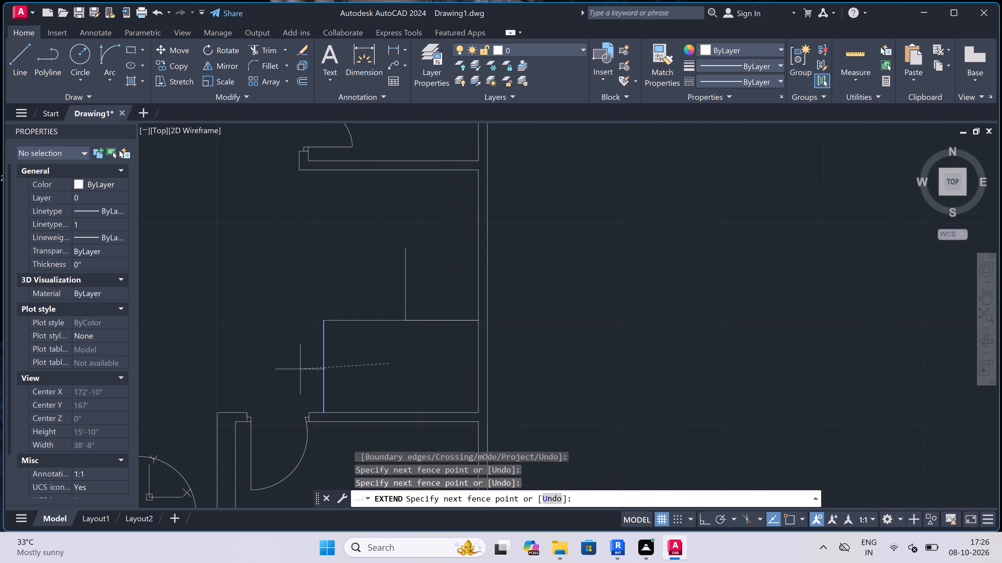
pyautogui.click(300, 369)
pyautogui.press('Escape')
# Draw the upper outline from the 3' vertical's top to the exterior wall, back in line with the lower left edge, and up to the wall above.
pyautogui.scroll(-2, 329, 348)
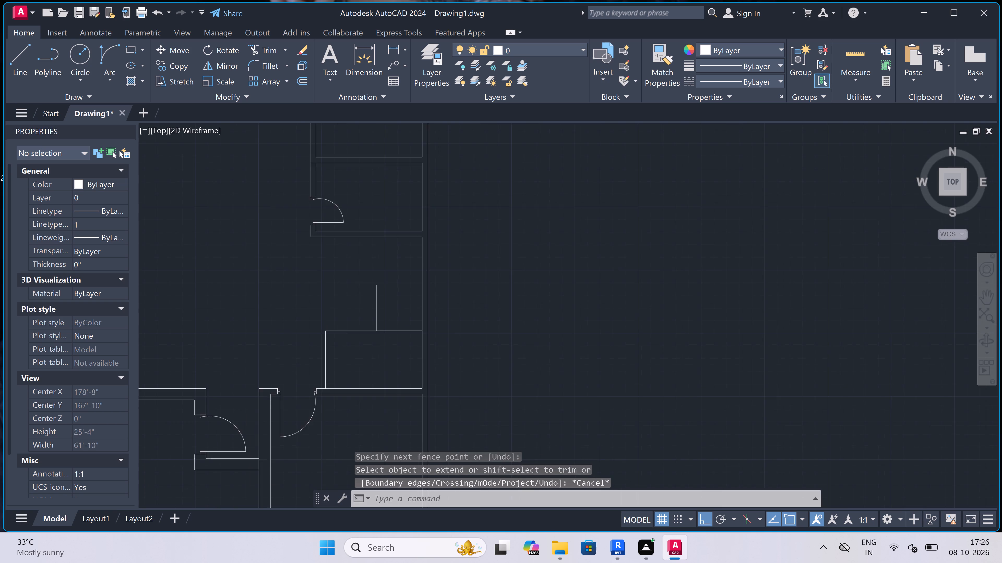
pyautogui.scroll(2, 344, 301)
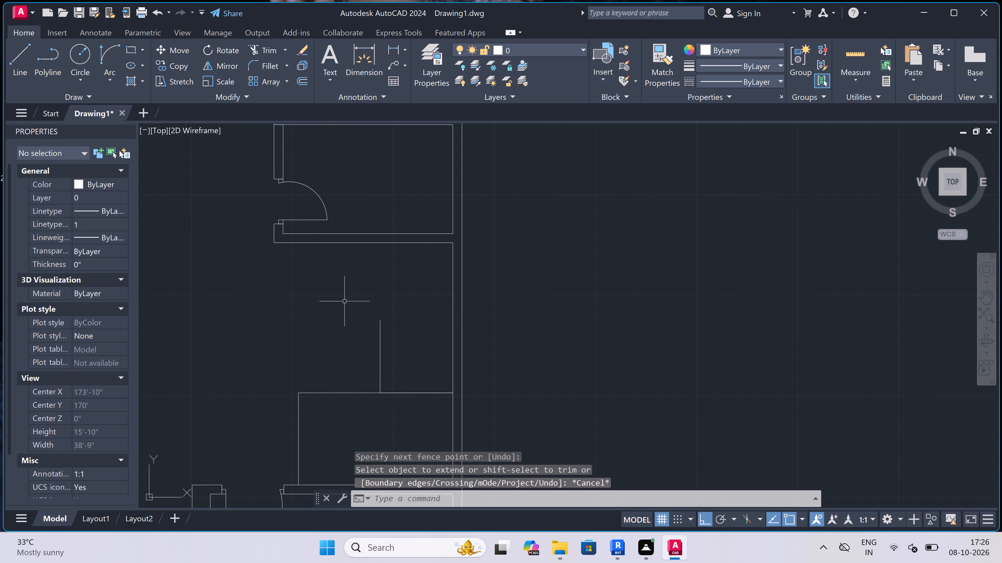
pyautogui.press('l')
pyautogui.press('space')
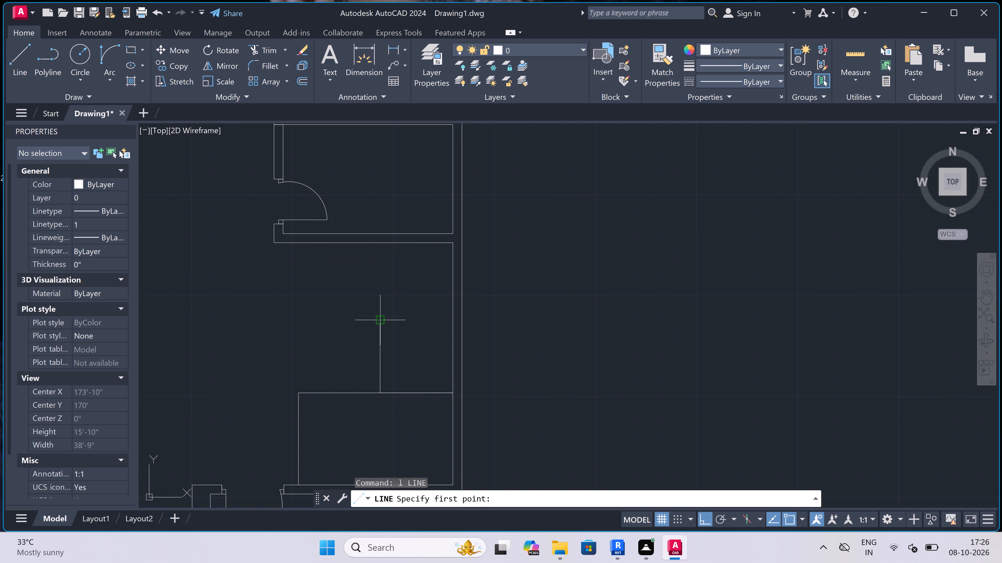
pyautogui.click(382, 320)
pyautogui.click(455, 320)
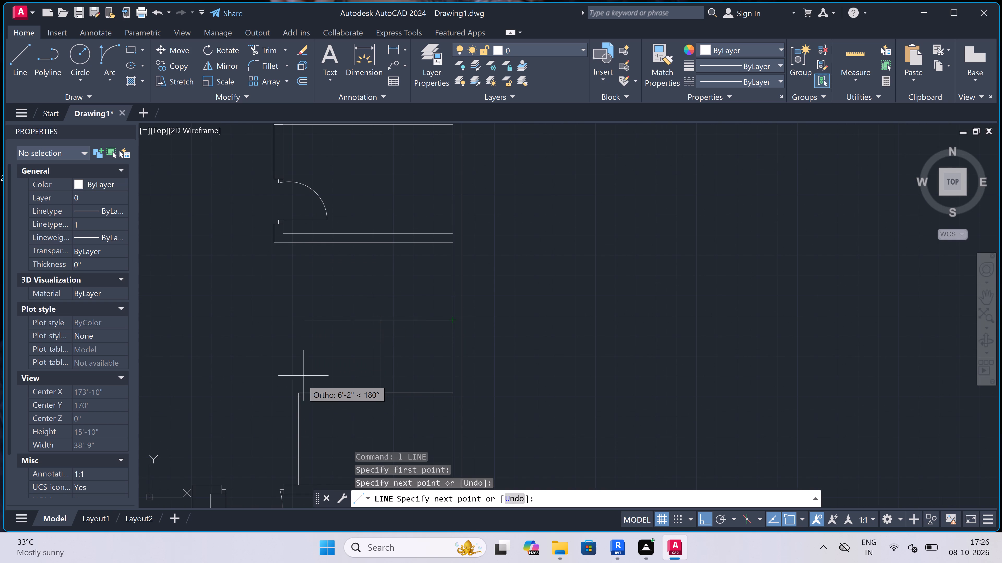
pyautogui.click(295, 322)
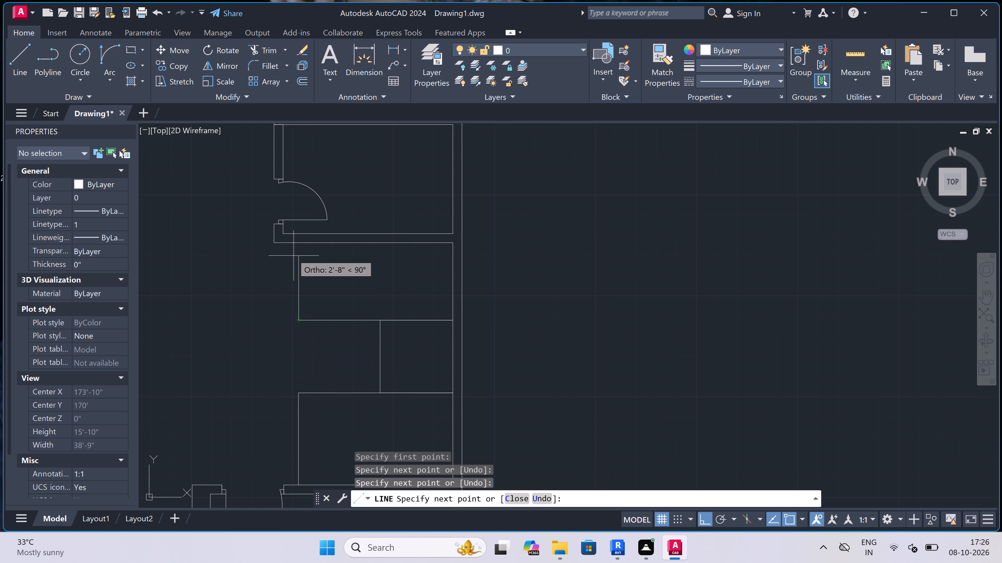
pyautogui.click(293, 243)
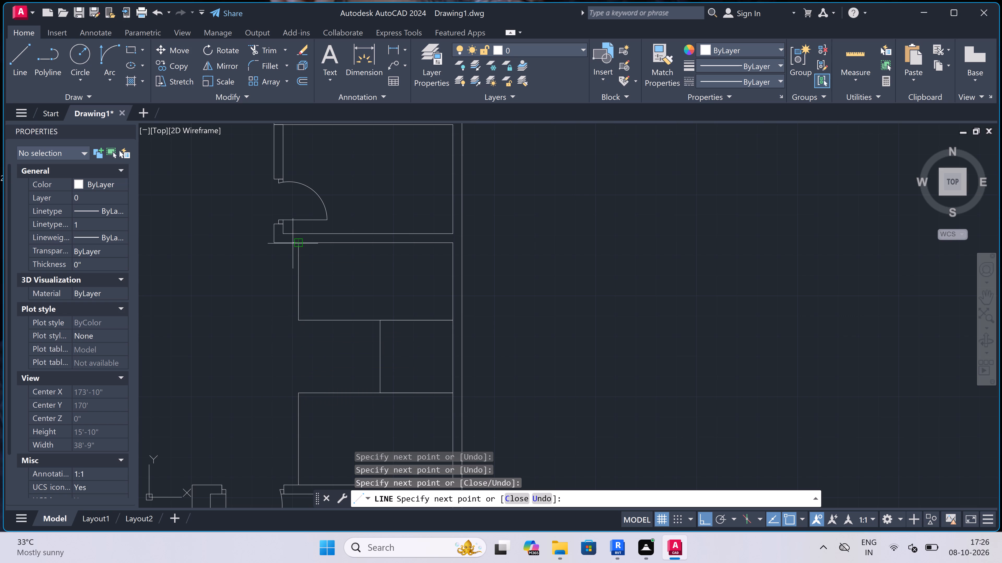
pyautogui.press('Escape')
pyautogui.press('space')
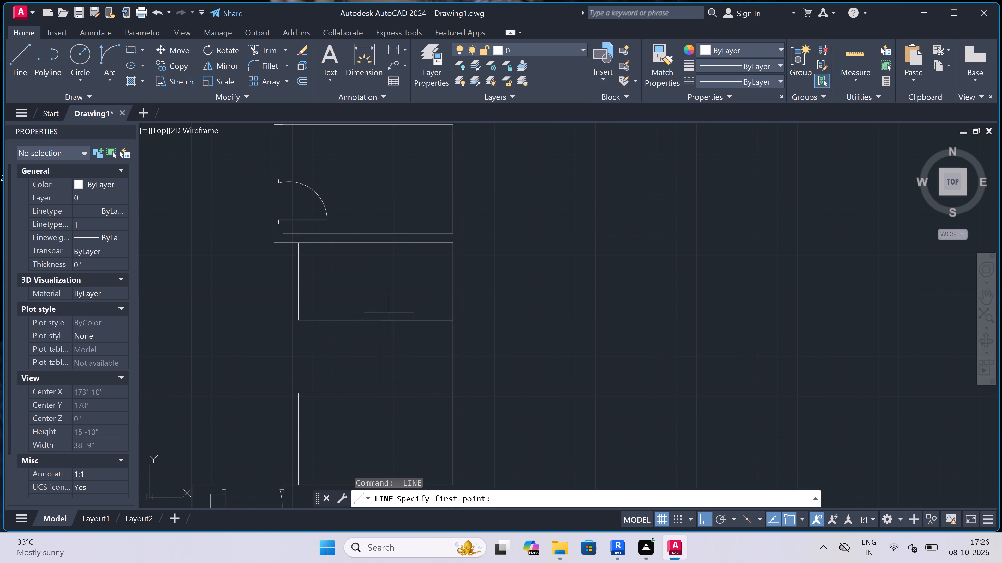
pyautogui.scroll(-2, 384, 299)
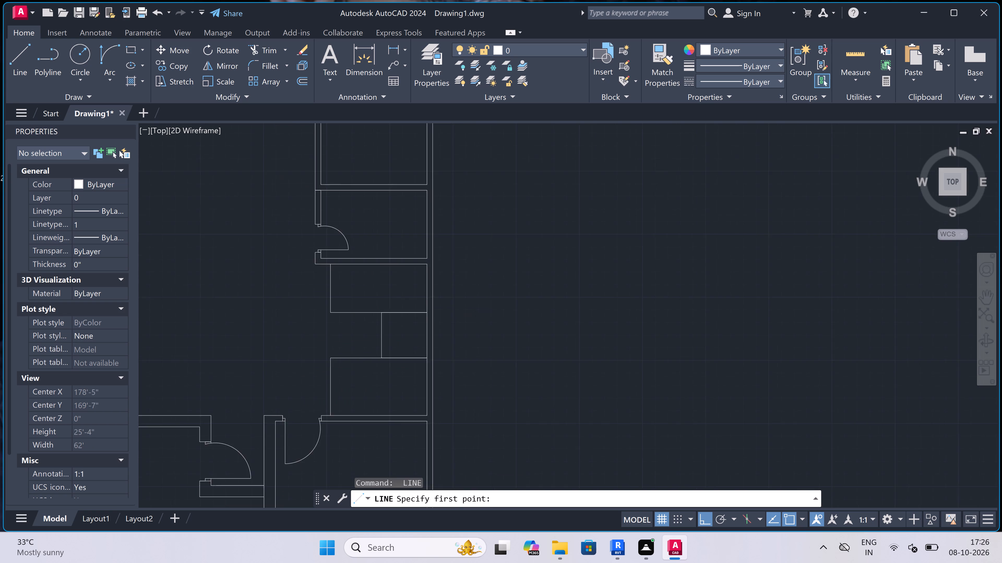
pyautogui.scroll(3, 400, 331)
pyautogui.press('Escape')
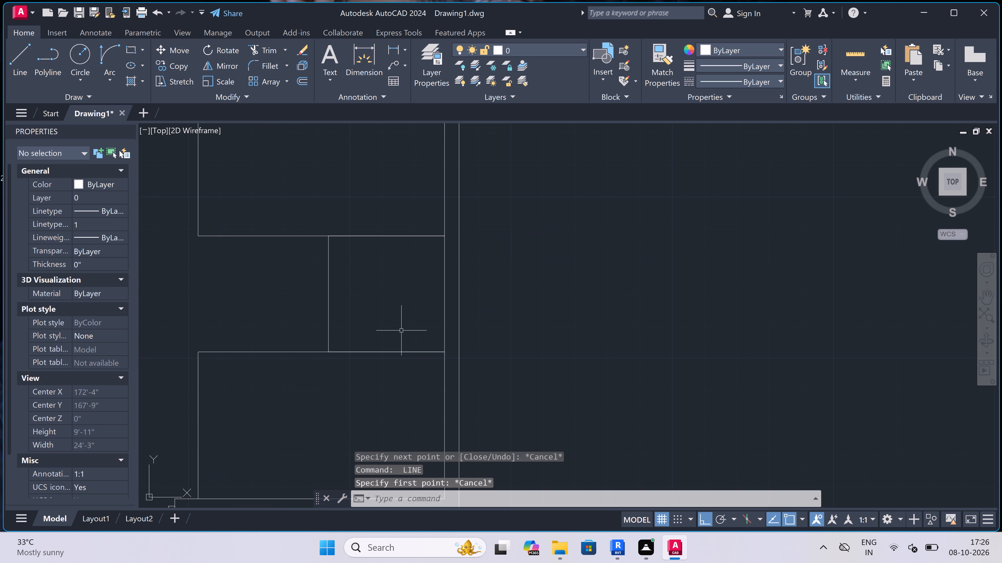
# Offset the lower outline's left vertical line 9" repeatedly toward the exterior wall, making five evenly spaced tread lines.
pyautogui.write('o')
pyautogui.press('space')
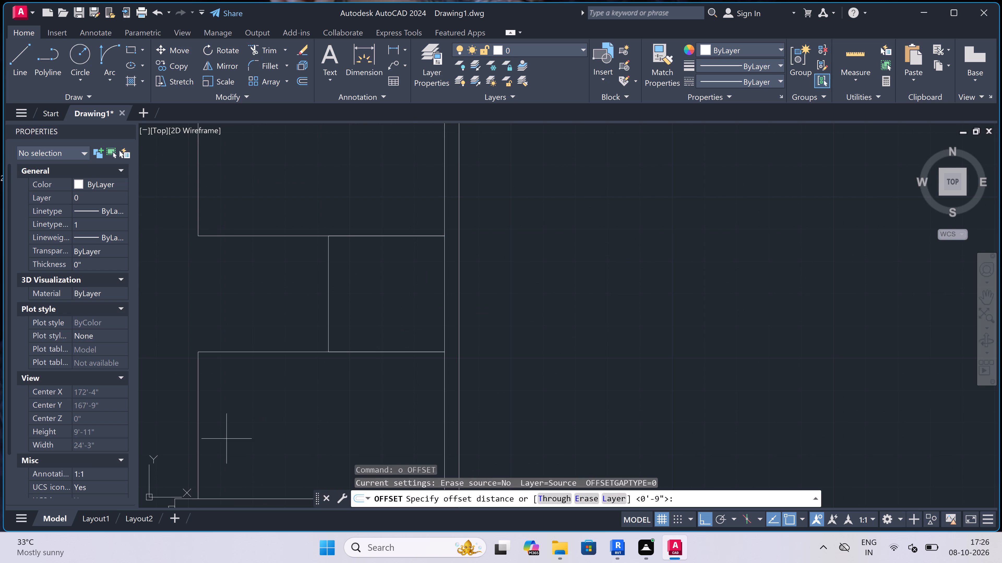
pyautogui.click(202, 430)
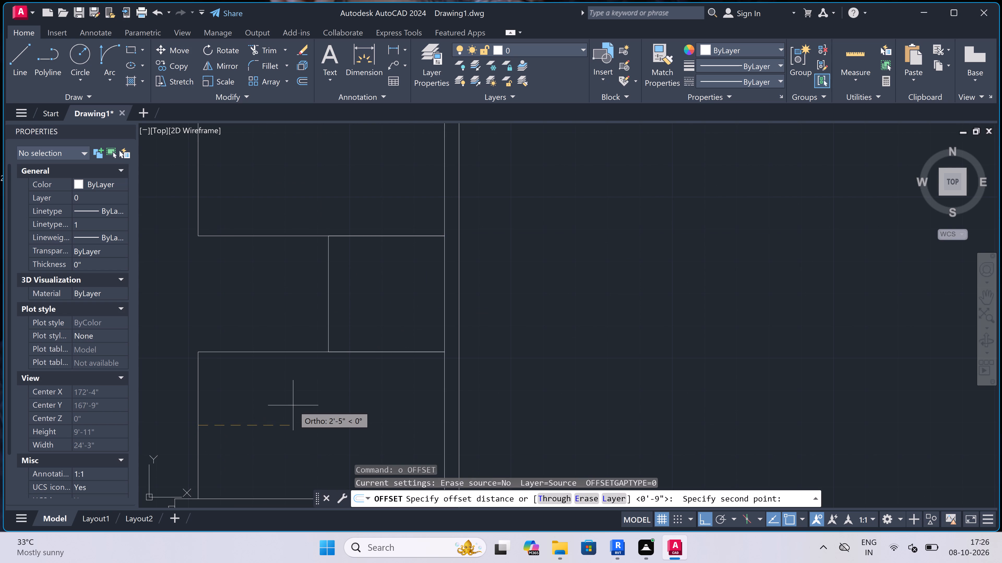
pyautogui.write('9"')
pyautogui.press('space')
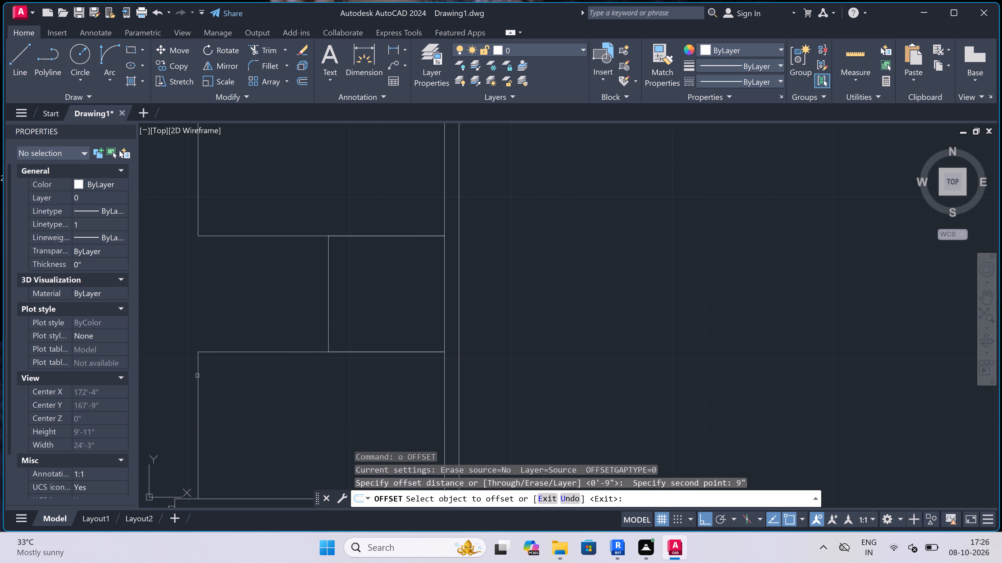
pyautogui.moveTo(198, 376); pyautogui.dragTo(201, 376)
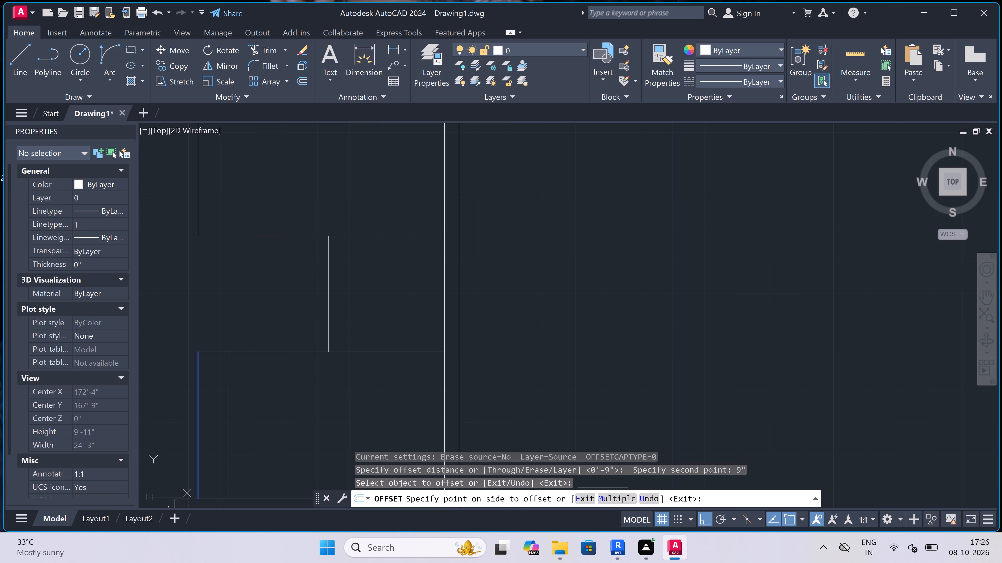
pyautogui.click(604, 498)
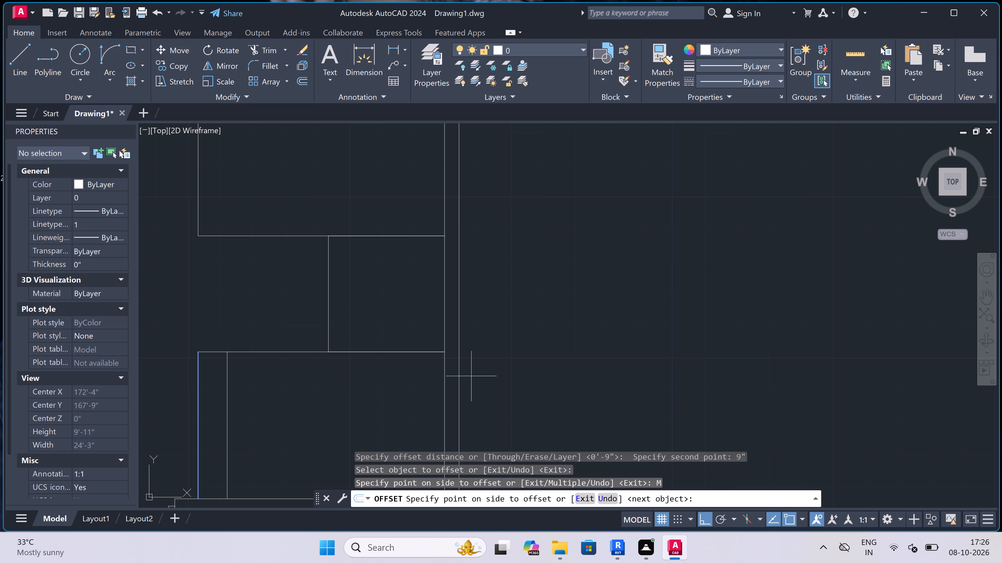
pyautogui.scroll(-3, 424, 329)
pyautogui.scroll(2, 412, 357)
pyautogui.tripleClick(412, 355)
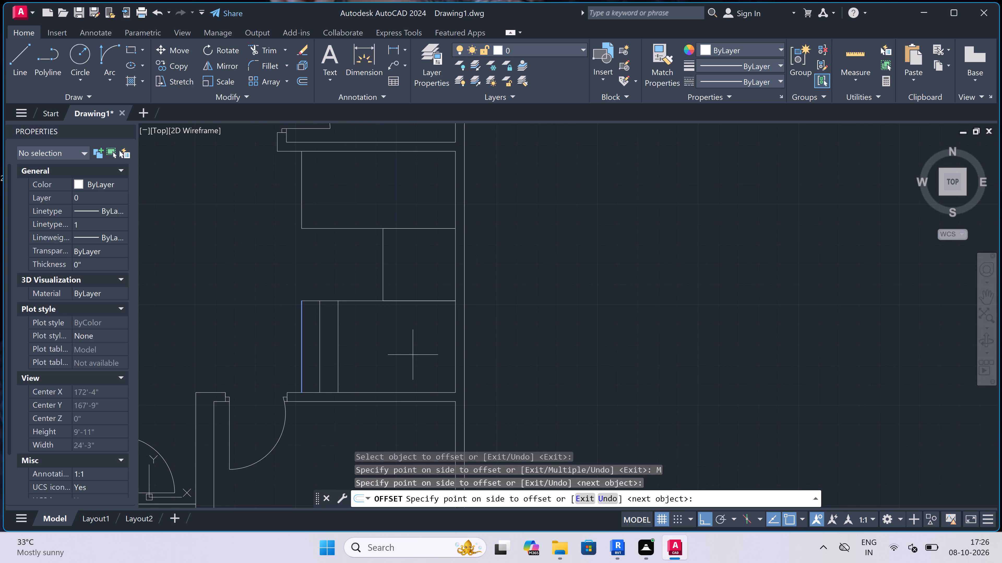
pyautogui.doubleClick(413, 355)
pyautogui.click(413, 355)
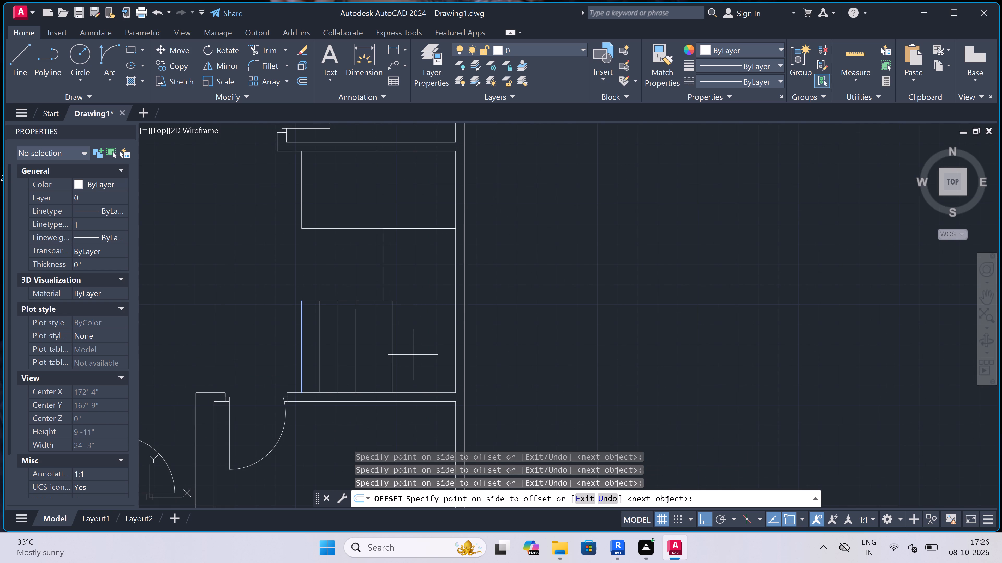
pyautogui.scroll(1, 413, 354)
pyautogui.click(413, 354)
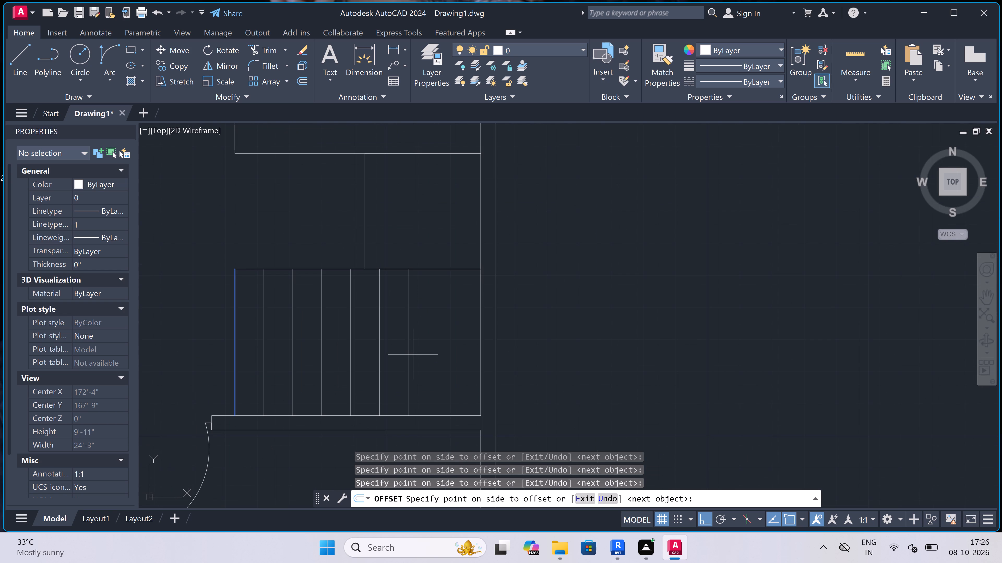
pyautogui.press('Escape')
# Move the six lower tread lines and their top edge left until the last tread aligns with the middle section's vertical line.
pyautogui.click(411, 326)
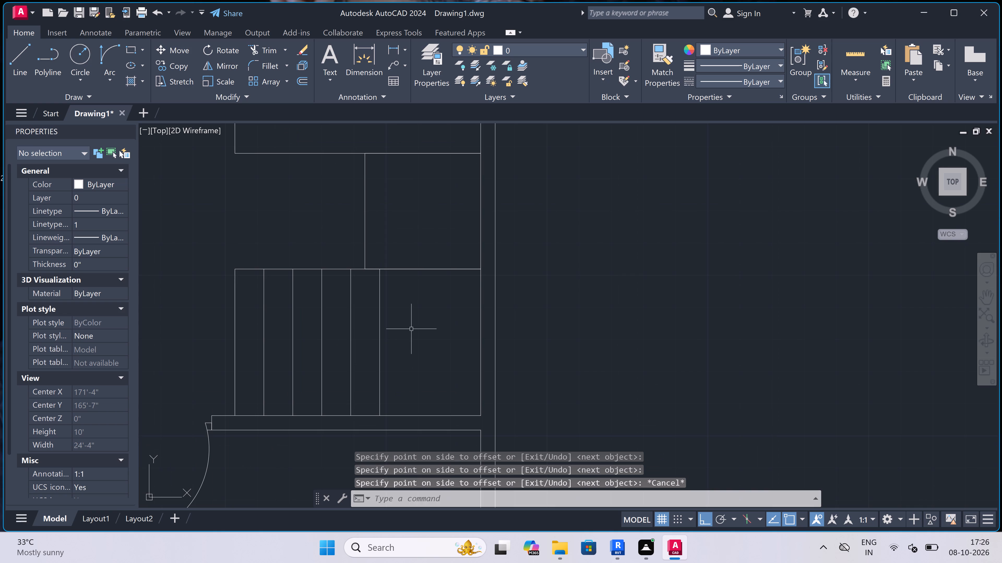
pyautogui.click(217, 351)
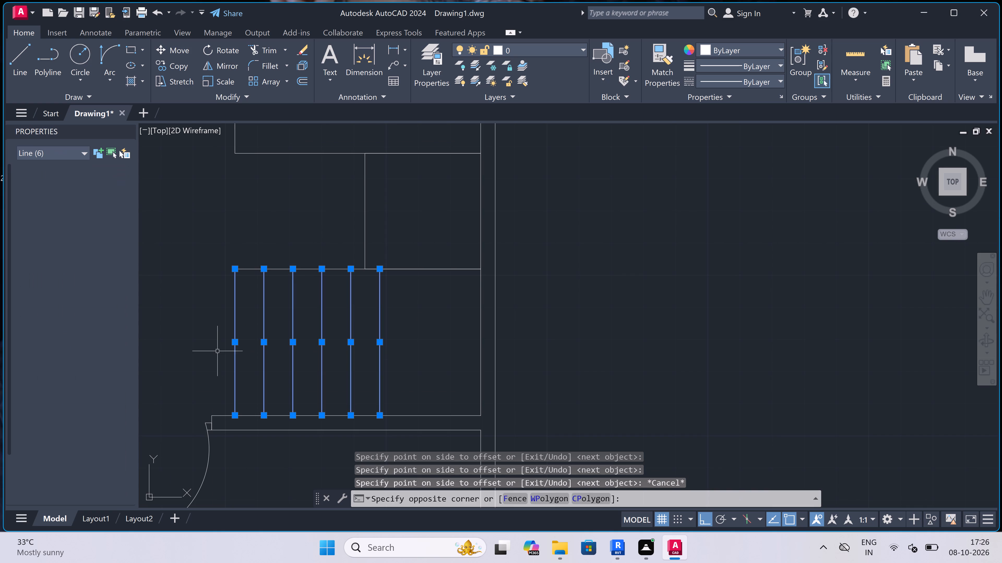
pyautogui.click(312, 261)
pyautogui.click(279, 300)
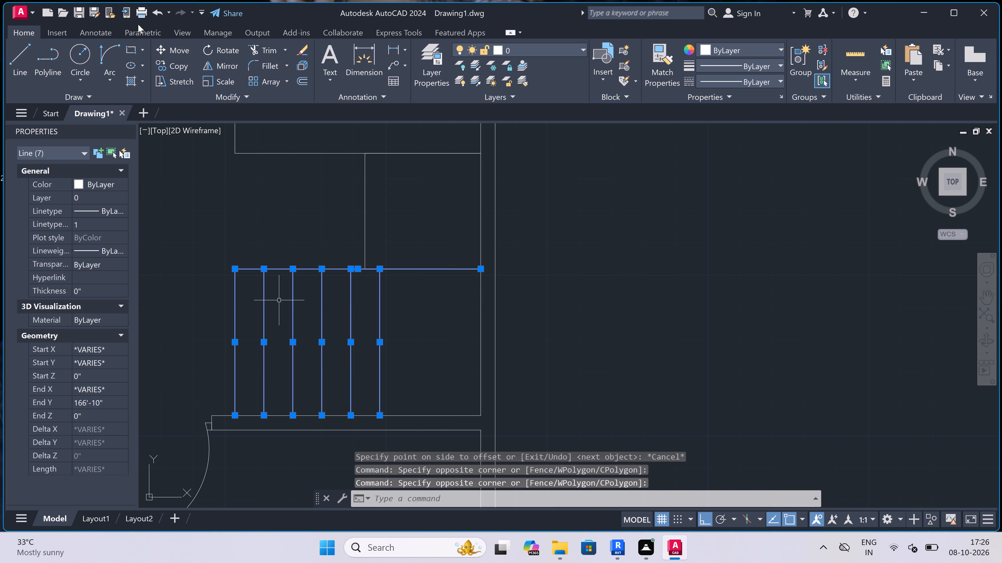
pyautogui.click(177, 47)
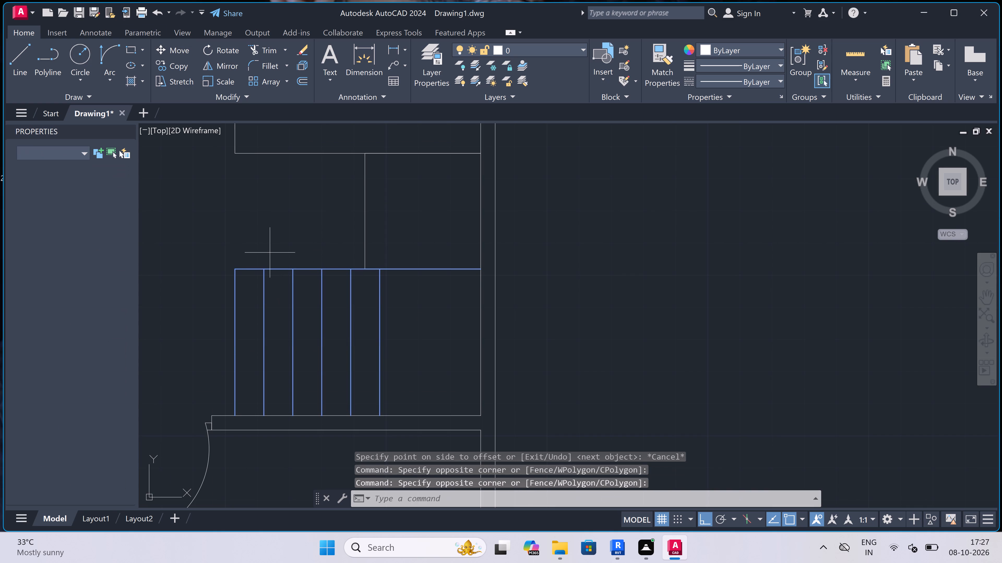
pyautogui.click(381, 268)
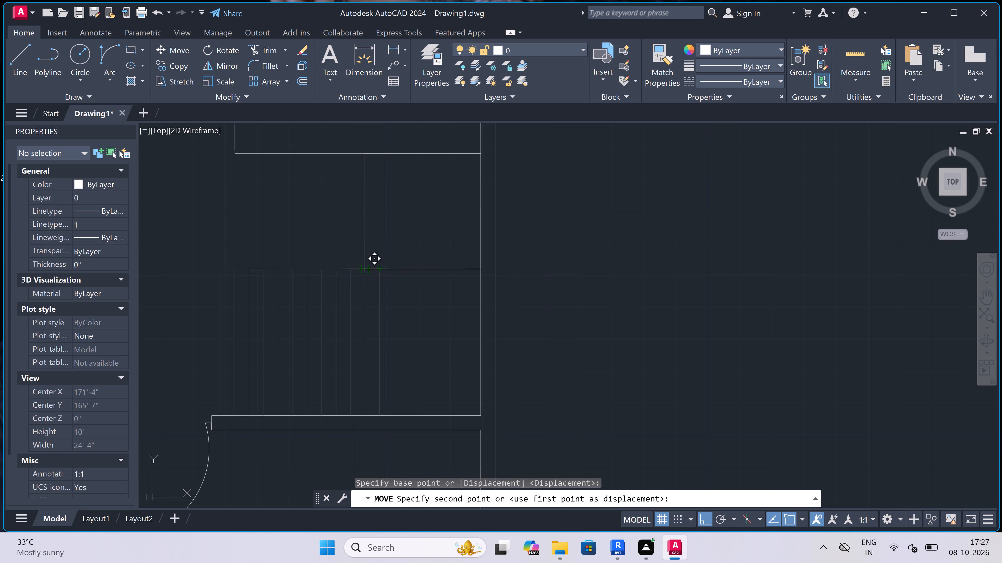
pyautogui.click(366, 268)
pyautogui.scroll(-1, 402, 253)
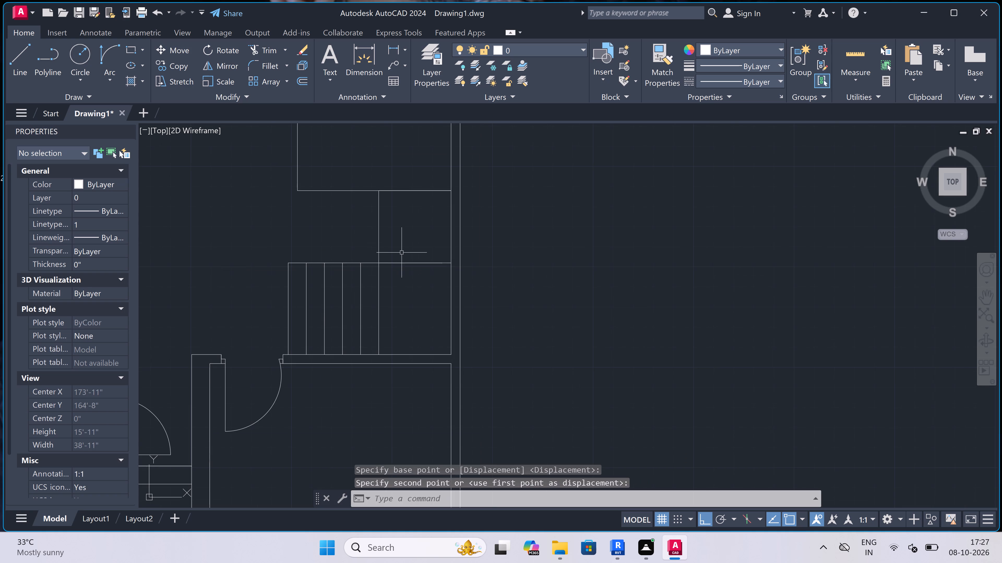
pyautogui.scroll(-2, 402, 250)
pyautogui.scroll(2, 381, 194)
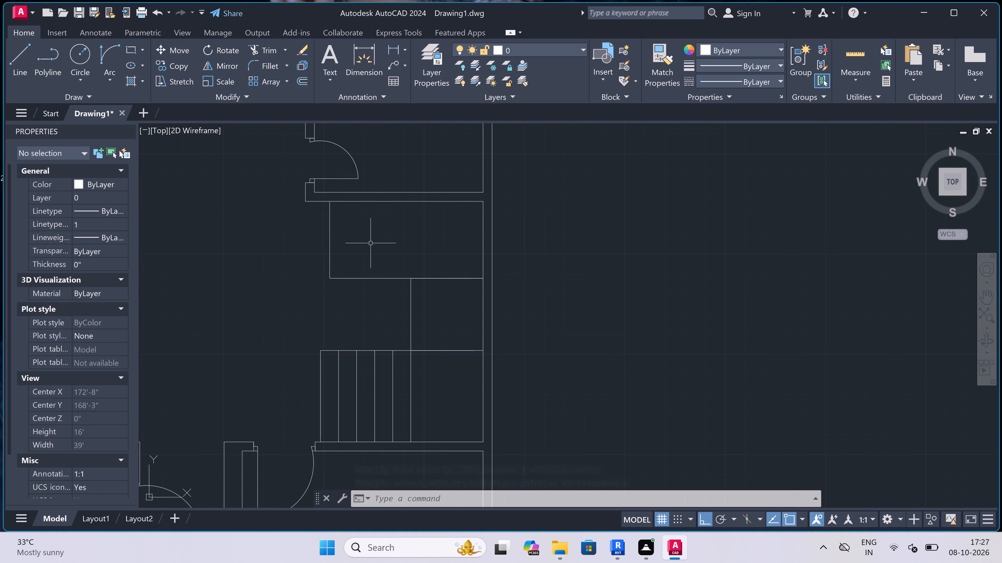
# Offset the upper outline's left vertical line 9" repeatedly toward the exterior wall, making six evenly spaced tread lines.
pyautogui.press('o')
pyautogui.press('space')
pyautogui.click(325, 232)
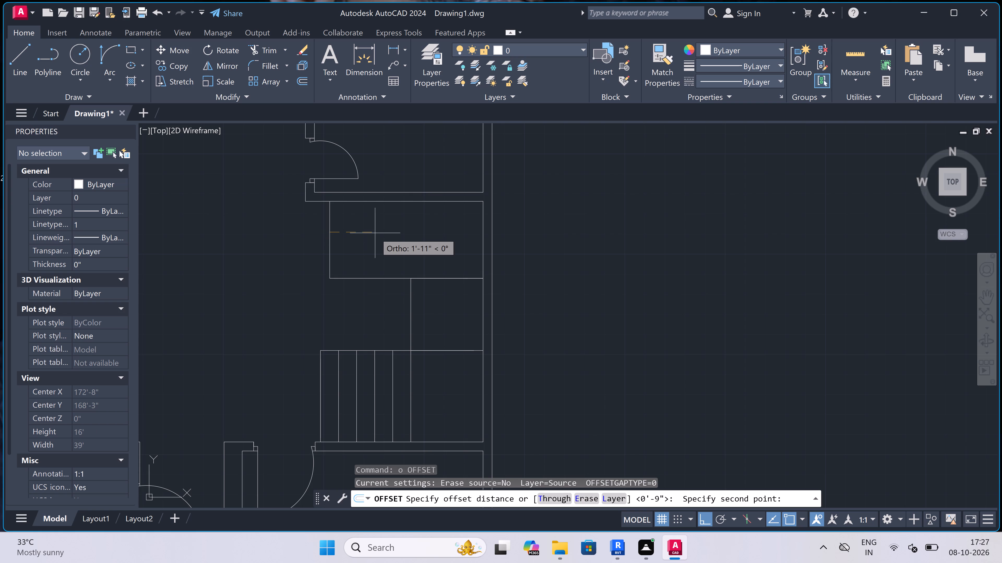
pyautogui.write('9"')
pyautogui.press('space')
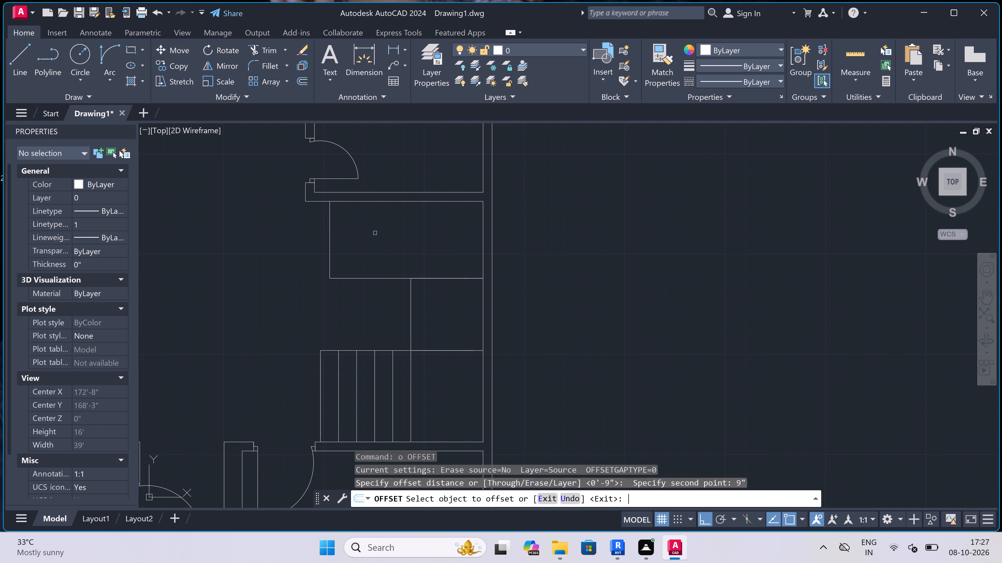
pyautogui.click(331, 221)
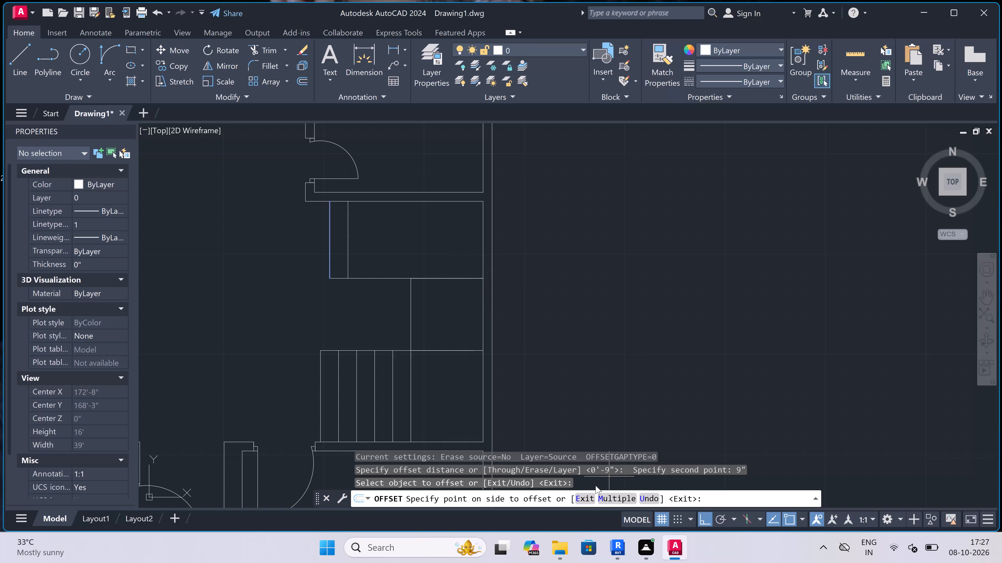
pyautogui.click(604, 500)
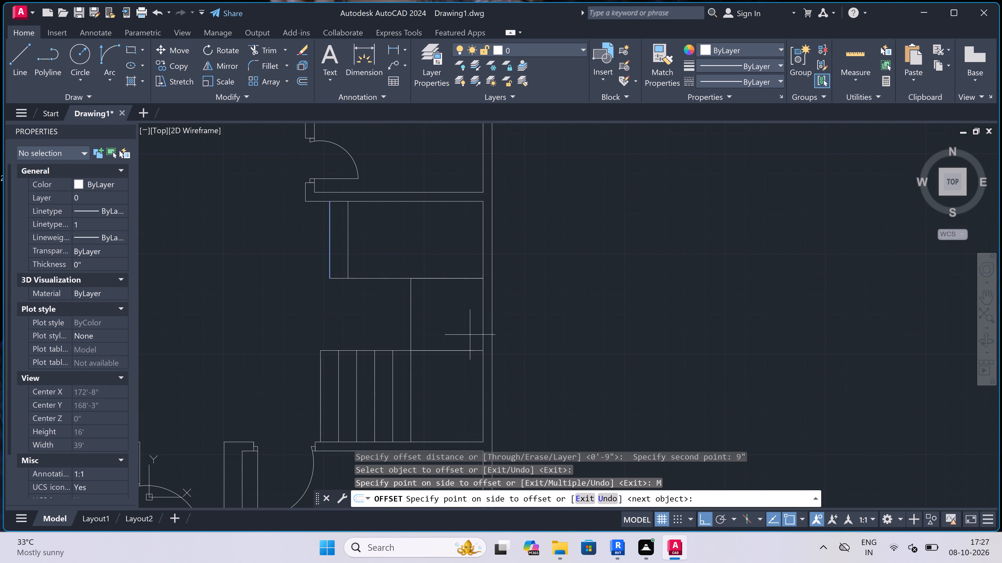
pyautogui.tripleClick(429, 250)
pyautogui.doubleClick(429, 250)
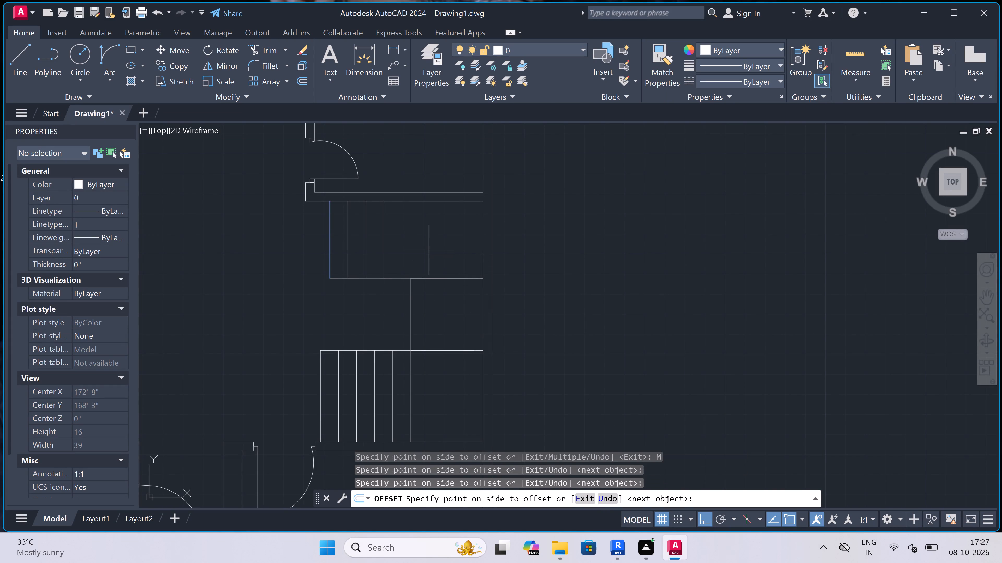
pyautogui.doubleClick(434, 246)
pyautogui.click(437, 245)
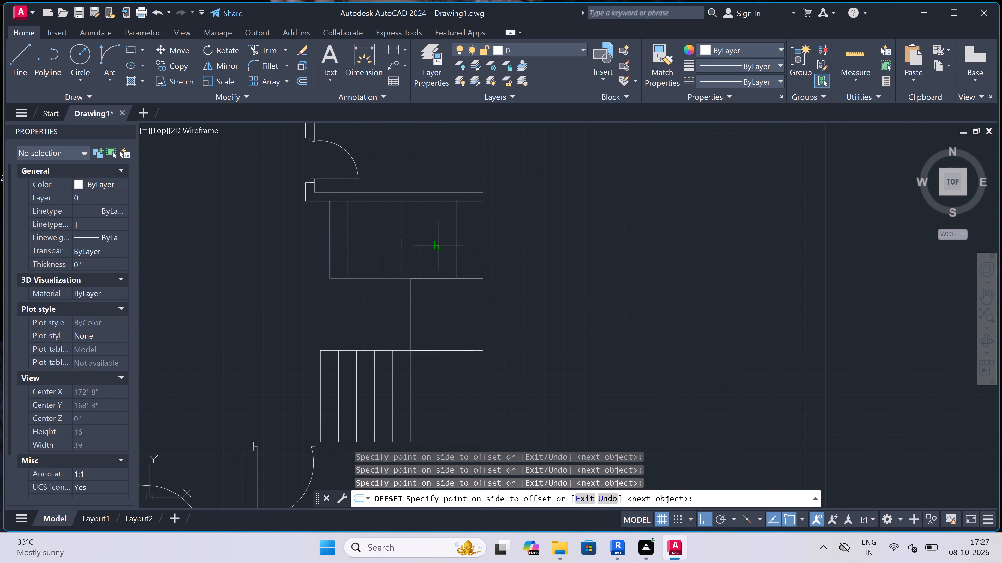
pyautogui.press('Escape')
pyautogui.press('Escape')
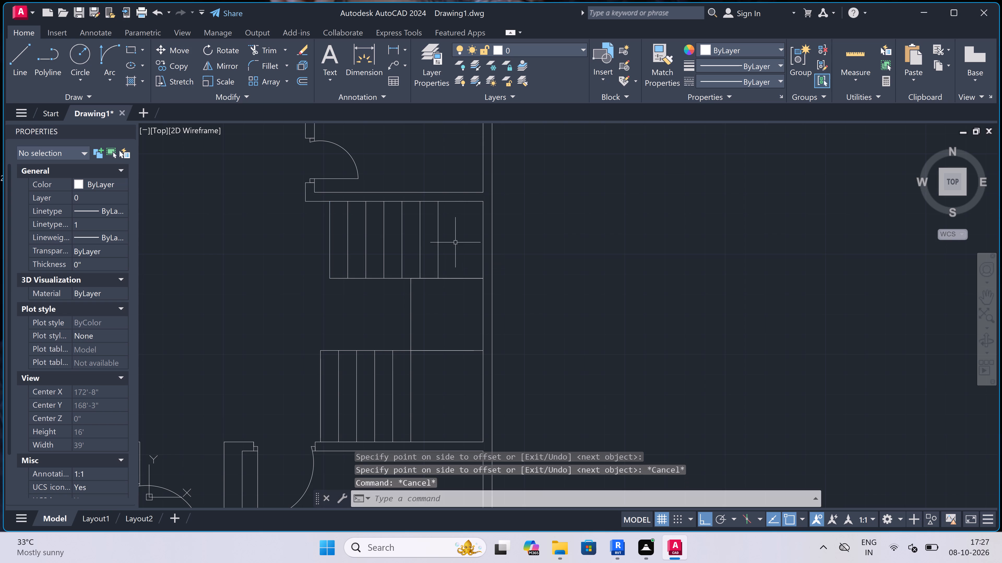
# Erase the upper flight's tread line nearest the exterior wall.
pyautogui.click(447, 243)
pyautogui.click(429, 258)
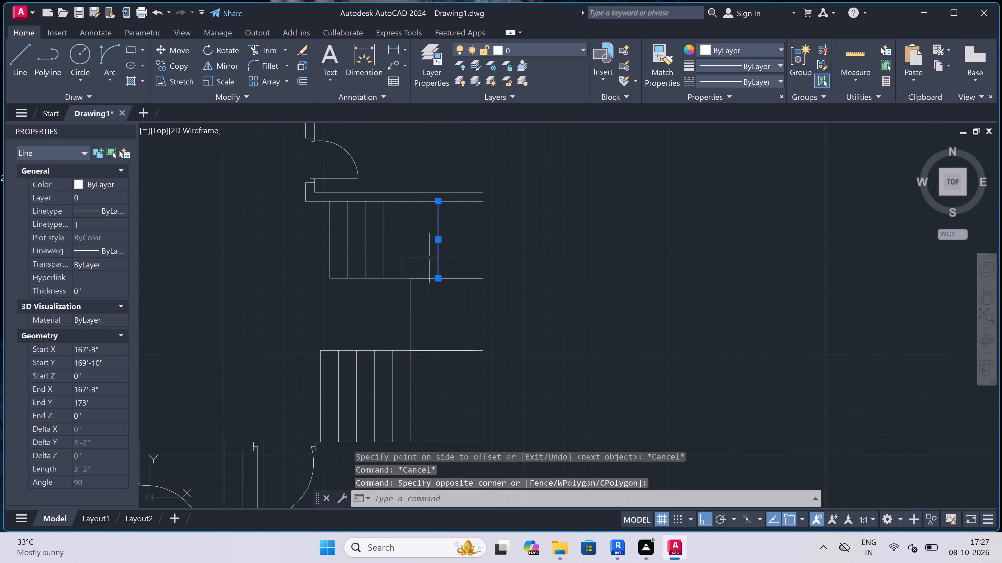
pyautogui.press('Delete')
# Move the five upper treads, four lower treads, both flight edges and the middle vertical a short distance down along the exterior wall.
pyautogui.click(434, 237)
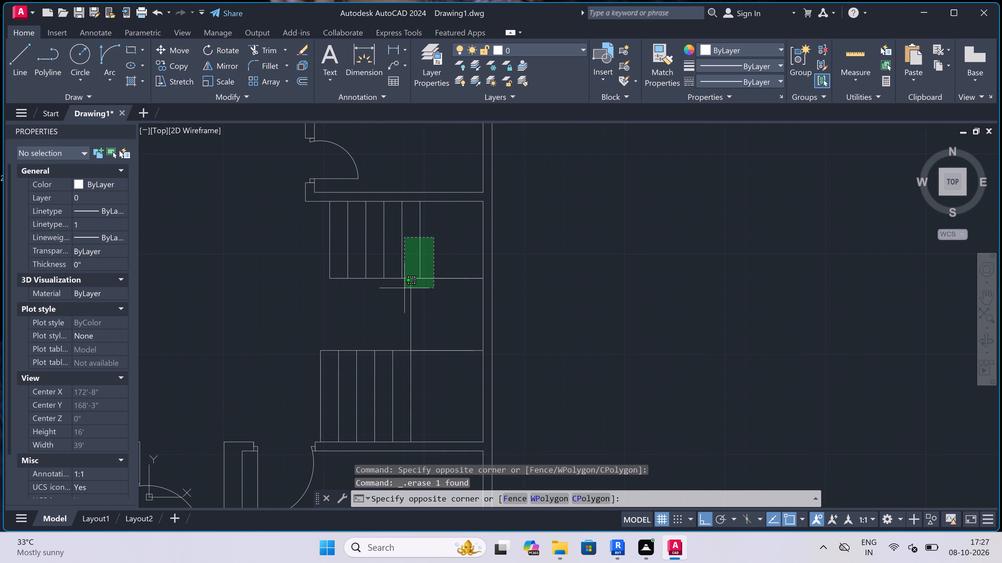
pyautogui.click(340, 369)
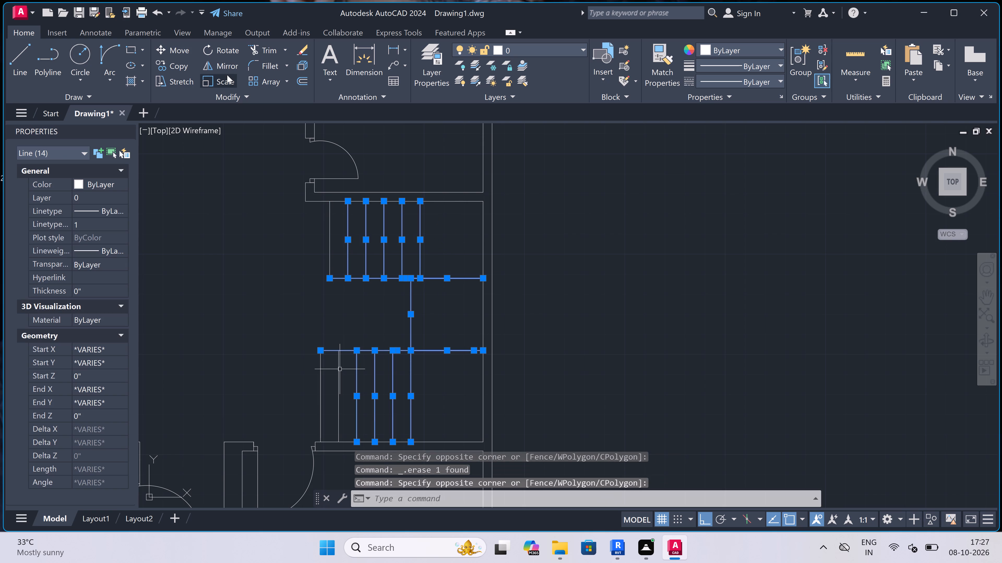
pyautogui.click(183, 48)
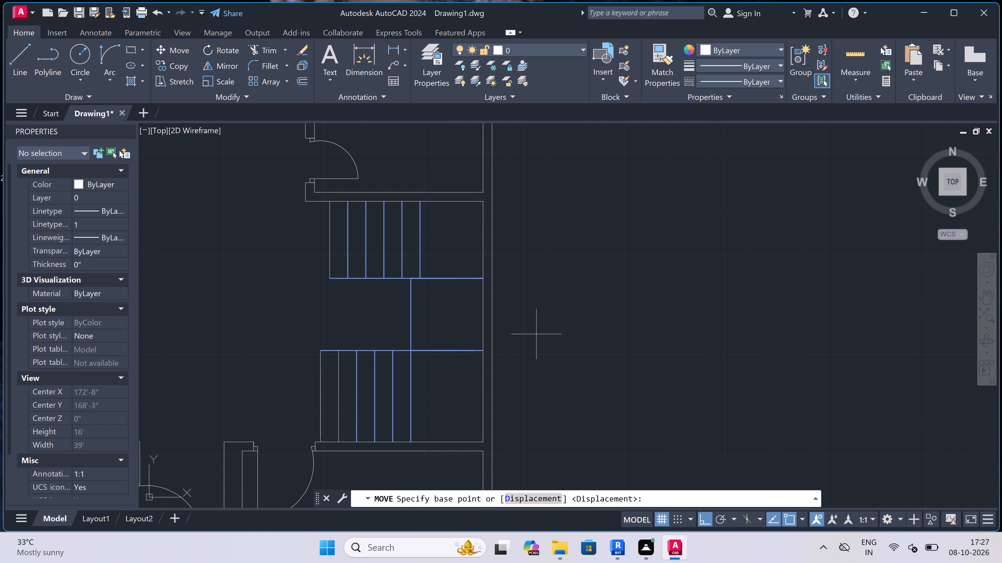
pyautogui.click(480, 281)
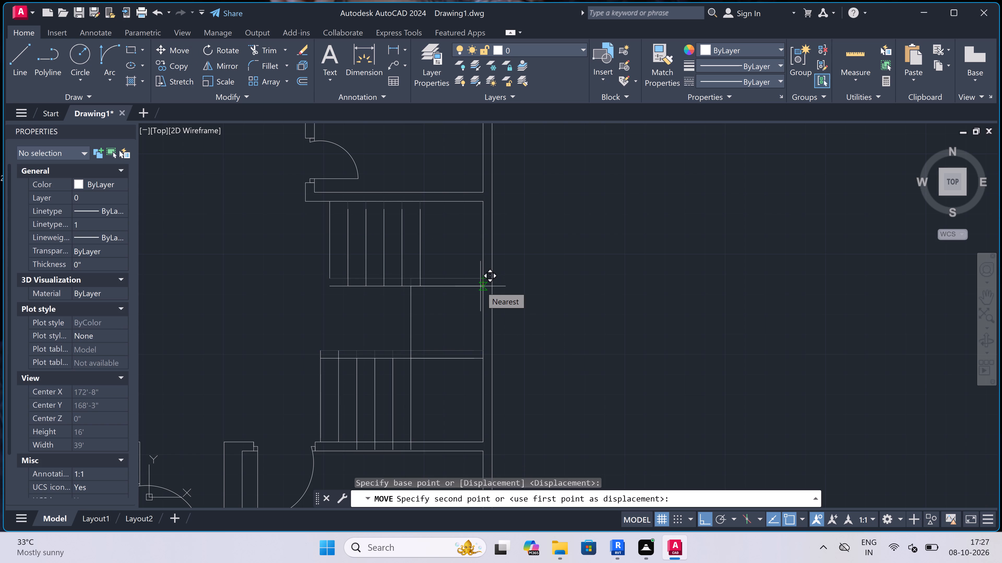
pyautogui.scroll(3, 480, 286)
pyautogui.click(485, 284)
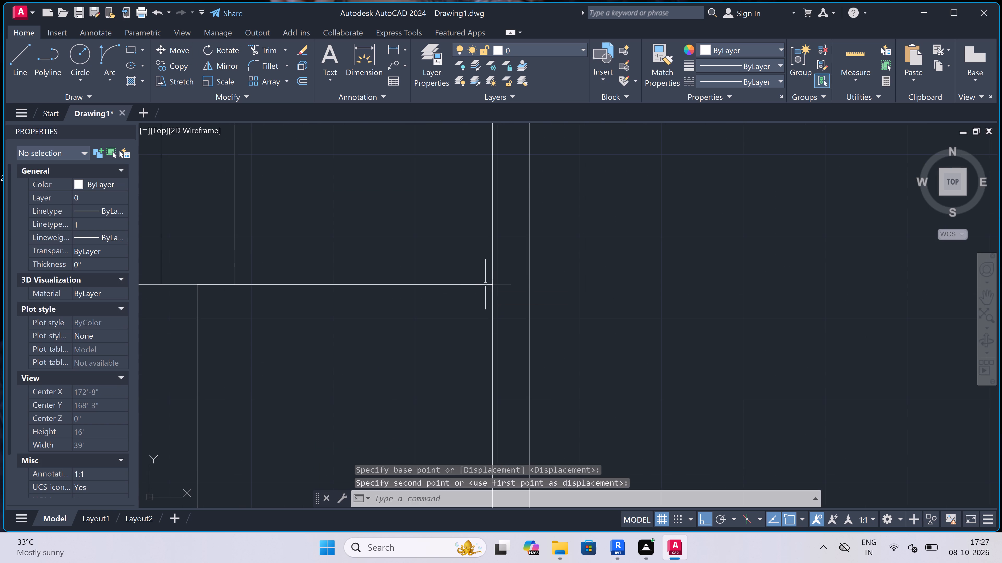
pyautogui.scroll(-3, 439, 269)
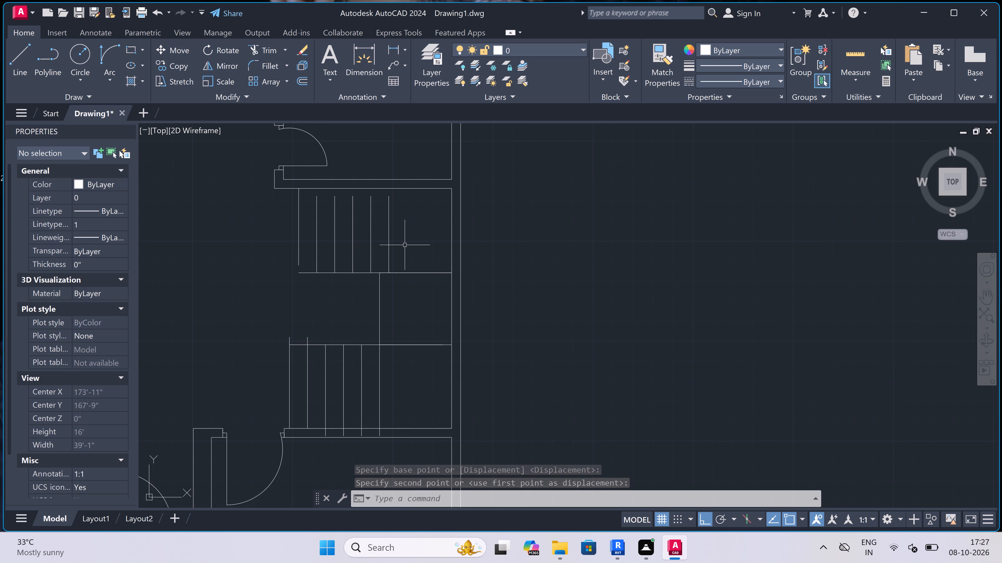
# Extend the upper flight's tread lines up to the wall above and its left line down to the flight's lower edge.
pyautogui.write('ex')
pyautogui.press('space')
pyautogui.click(406, 230)
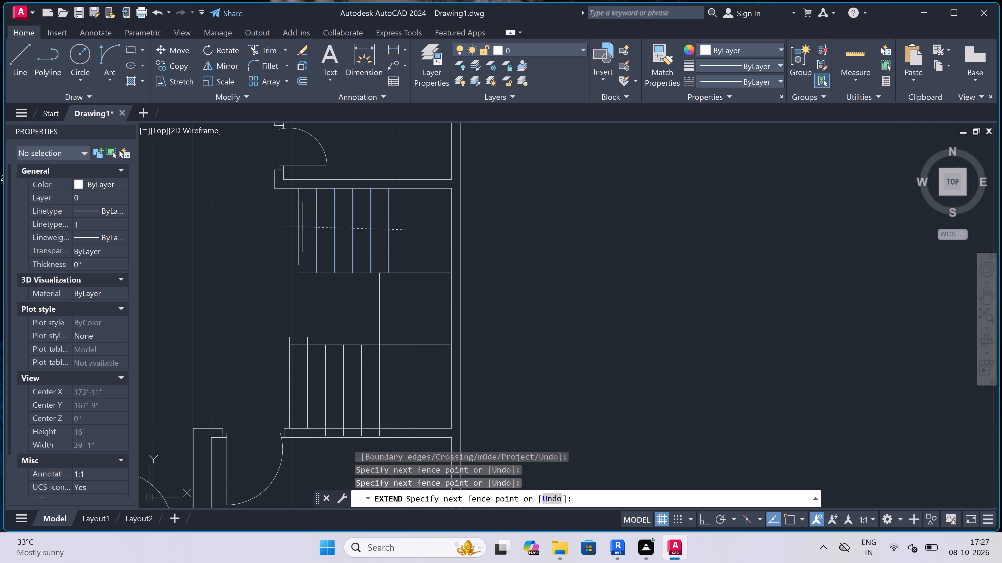
pyautogui.click(289, 228)
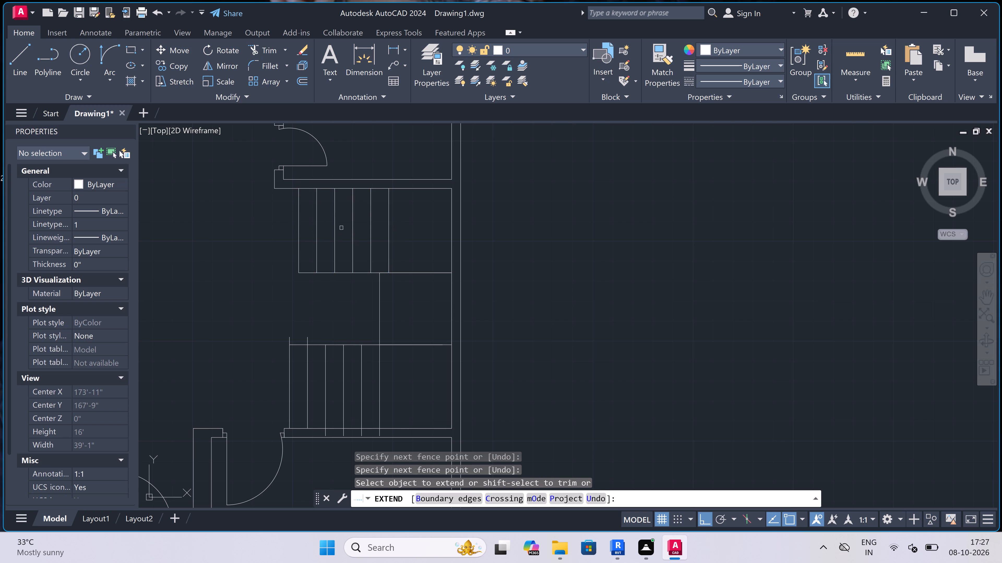
pyautogui.scroll(-2, 356, 228)
pyautogui.scroll(2, 345, 287)
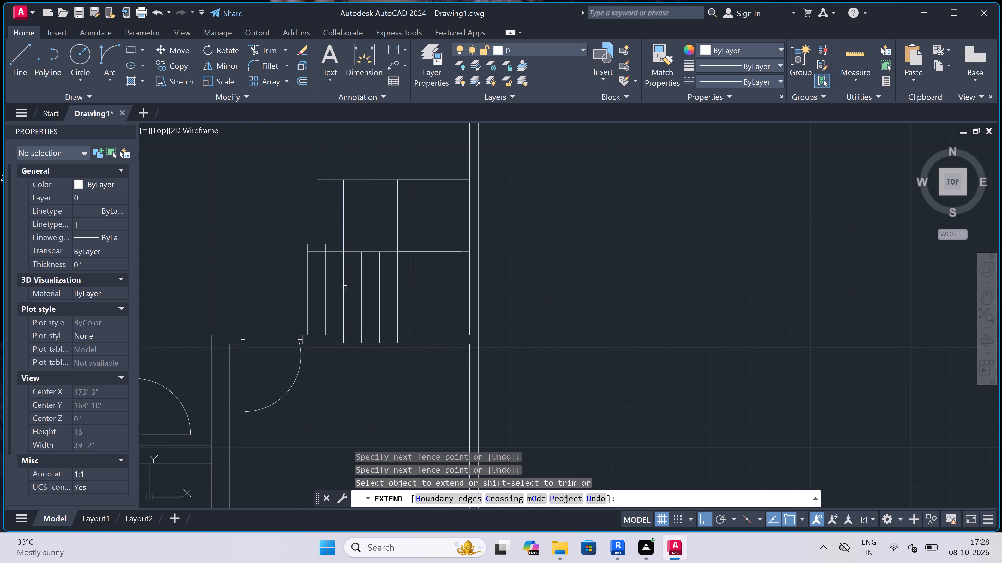
pyautogui.press('Escape')
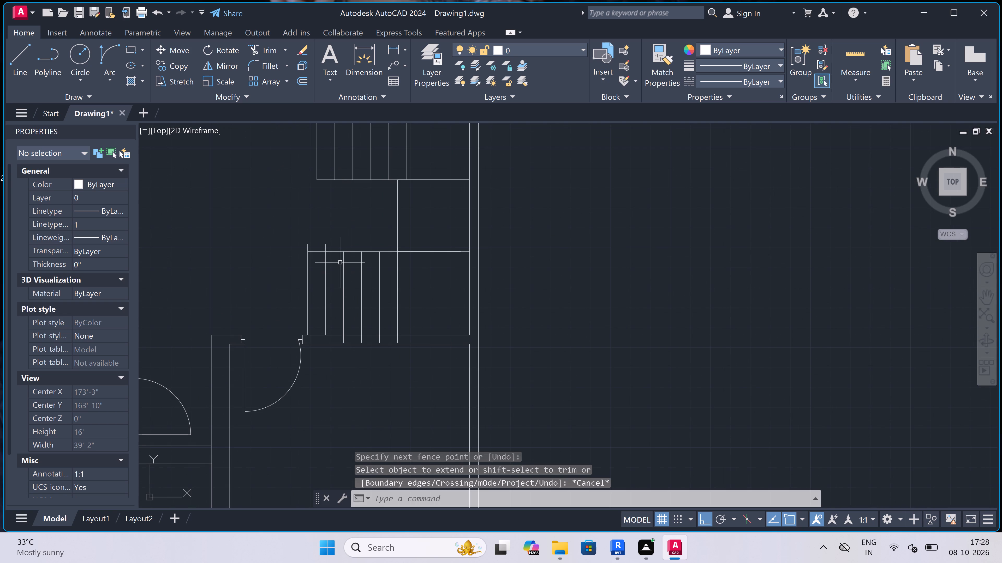
# Trim the lower flight's tread lines where they overshoot the flight's upper edge and the wall line below.
pyautogui.press('t')
pyautogui.press('r')
pyautogui.press('space')
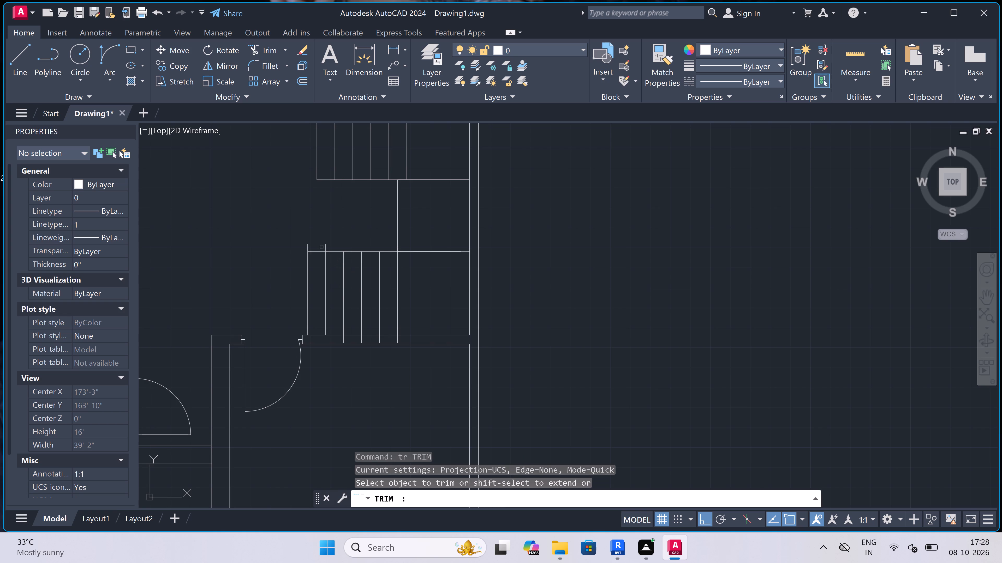
pyautogui.scroll(3, 321, 247)
pyautogui.click(258, 248)
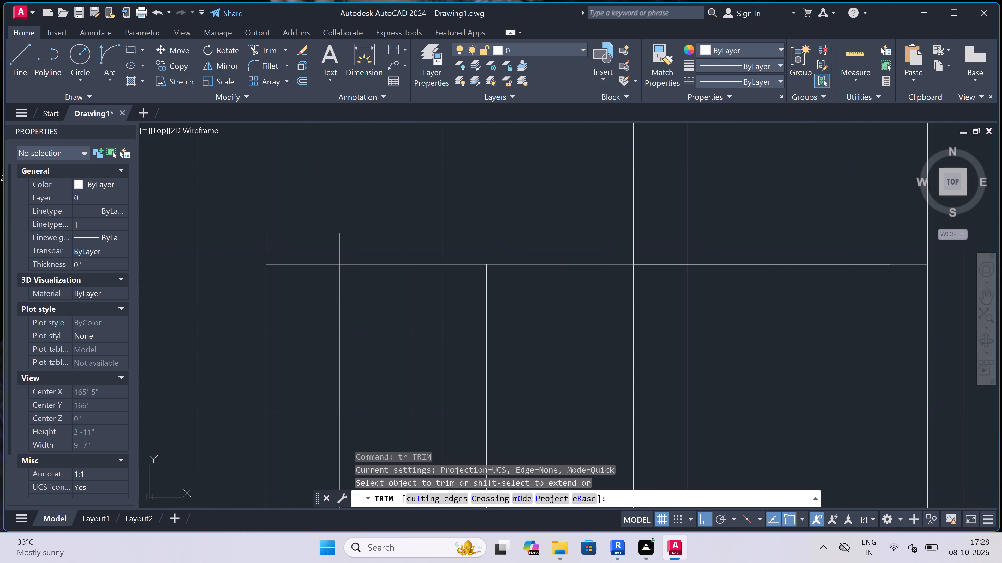
pyautogui.click(380, 246)
pyautogui.scroll(-4, 381, 244)
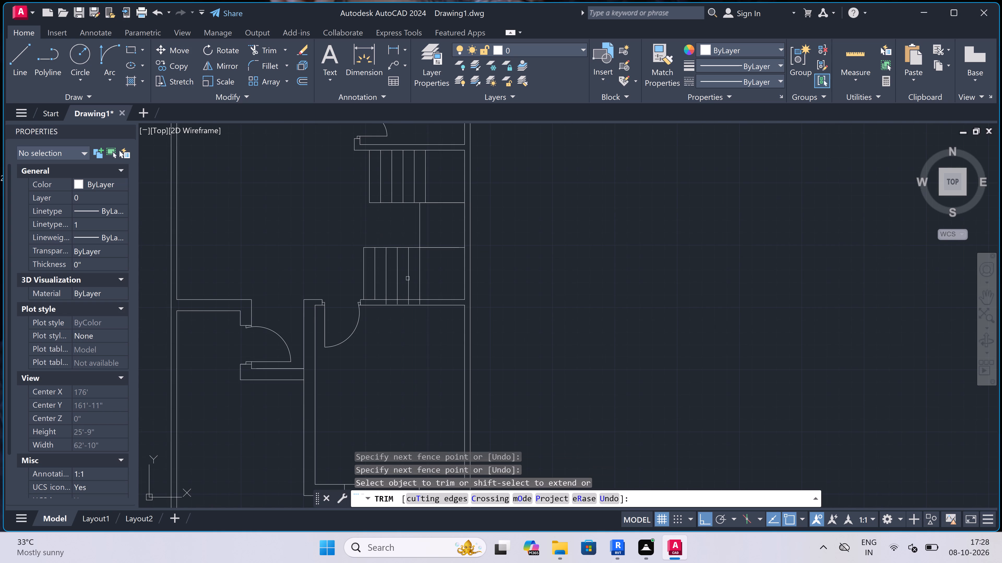
pyautogui.scroll(4, 409, 293)
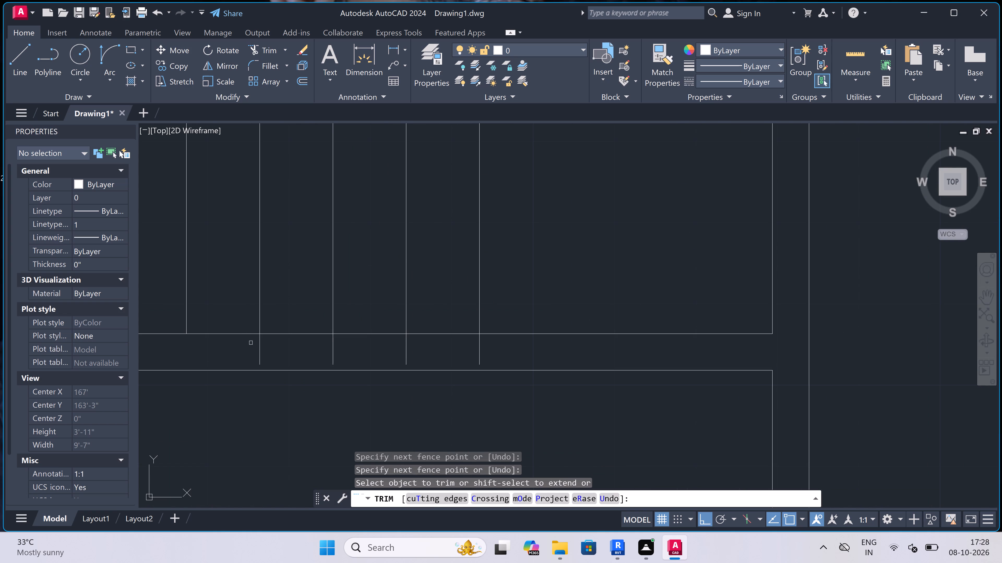
pyautogui.click(251, 343)
pyautogui.click(522, 342)
pyautogui.scroll(-6, 377, 281)
pyautogui.scroll(4, 385, 269)
pyautogui.scroll(-2, 385, 269)
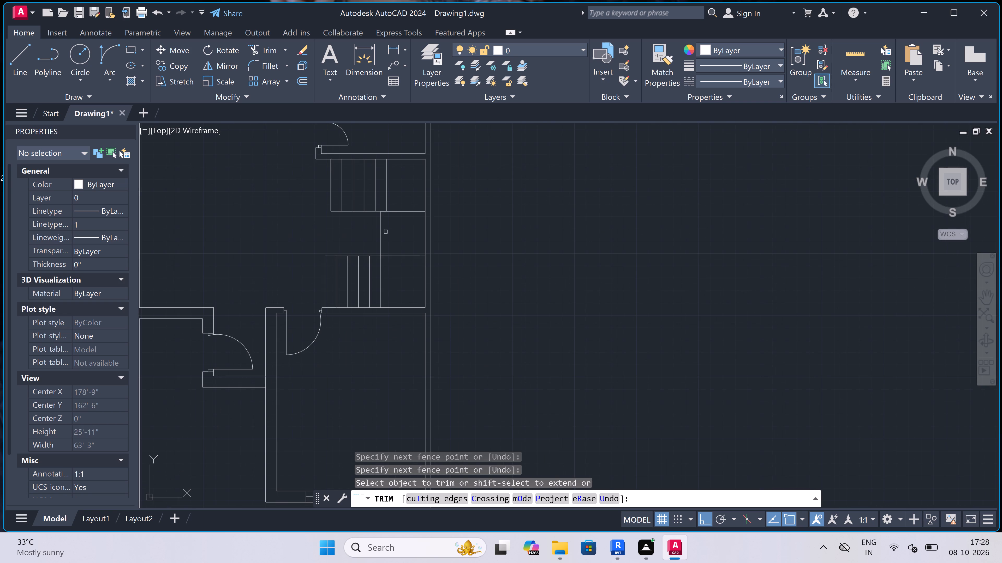
pyautogui.press('Escape')
# Move the upper flight's six vertical lines and its lower edge so the tread nearest the exterior wall aligns with the middle vertical.
pyautogui.scroll(1, 374, 163)
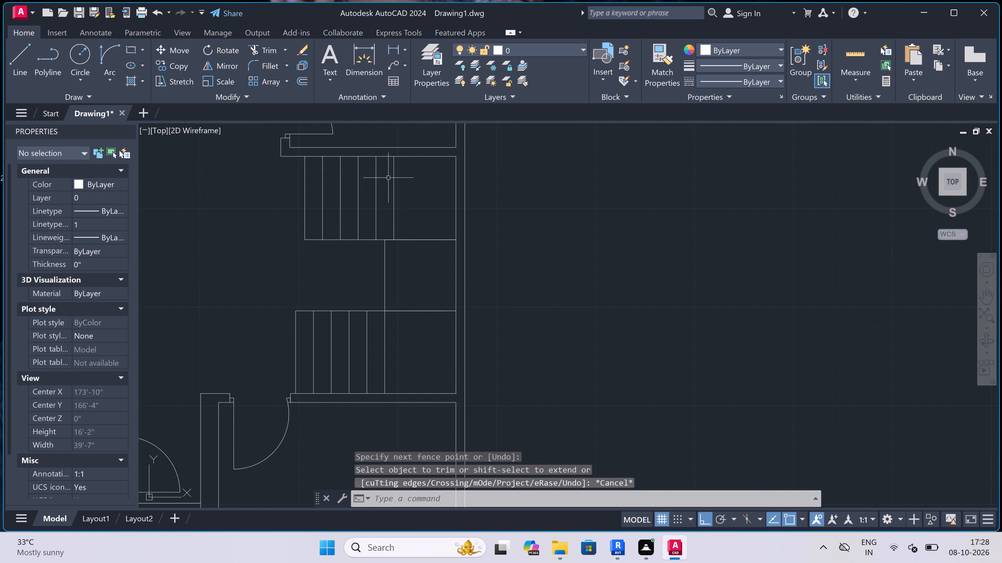
pyautogui.click(399, 177)
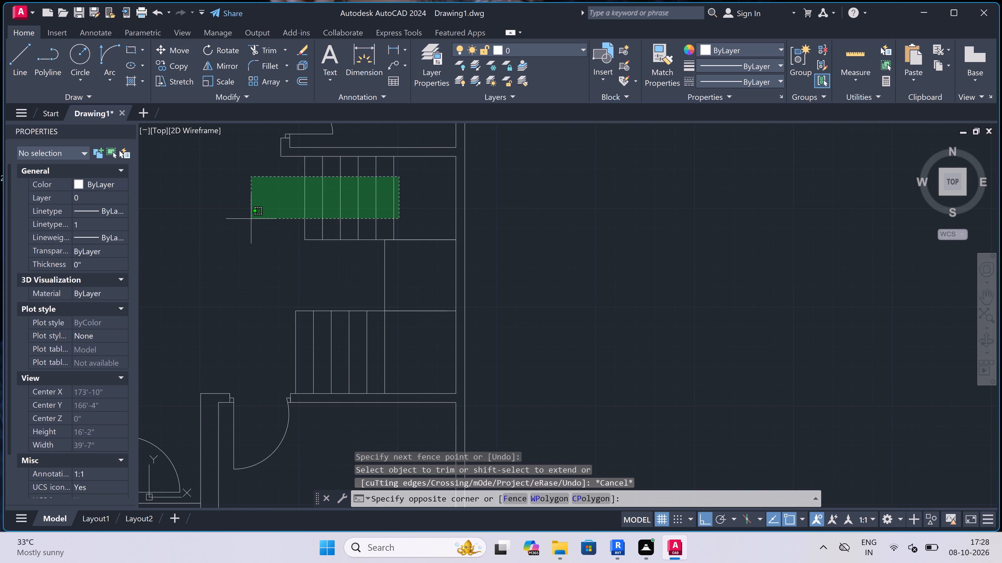
pyautogui.click(251, 219)
pyautogui.scroll(3, 332, 226)
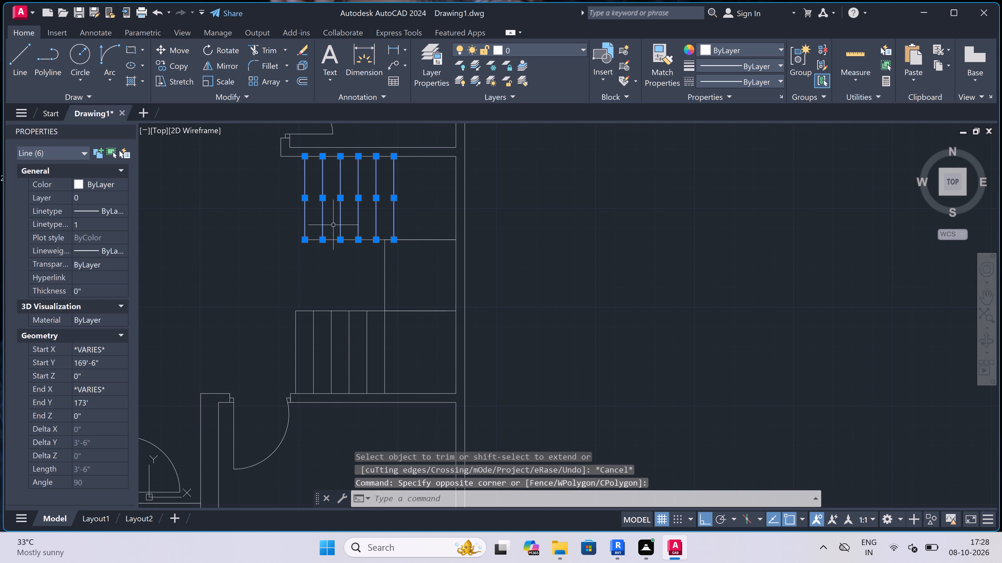
pyautogui.click(335, 227)
pyautogui.click(298, 336)
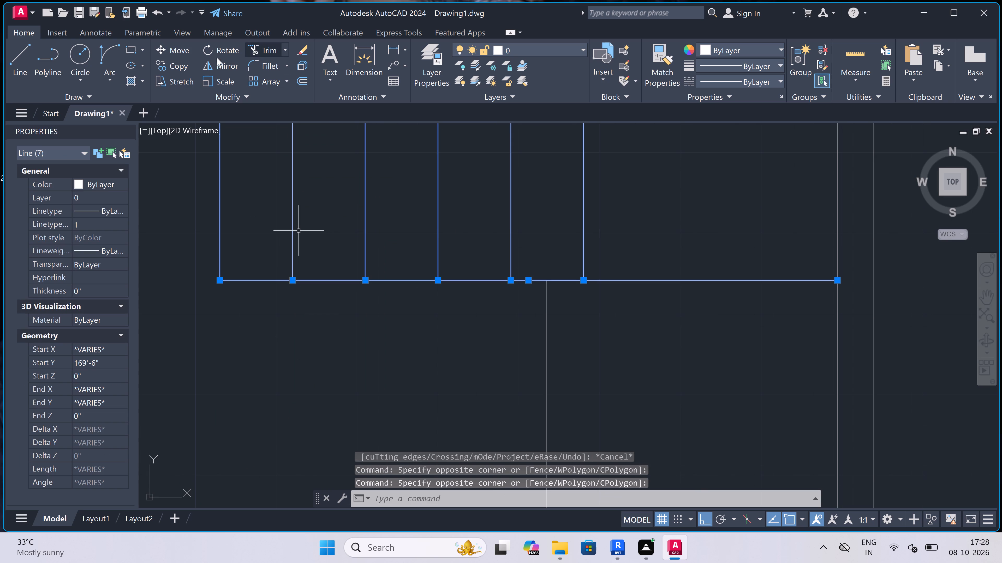
pyautogui.click(178, 46)
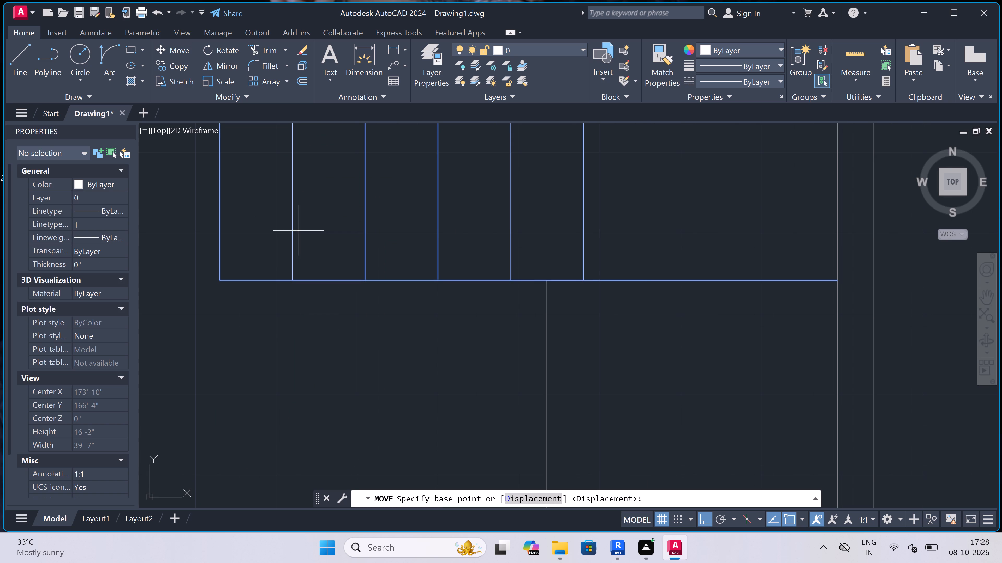
pyautogui.click(580, 283)
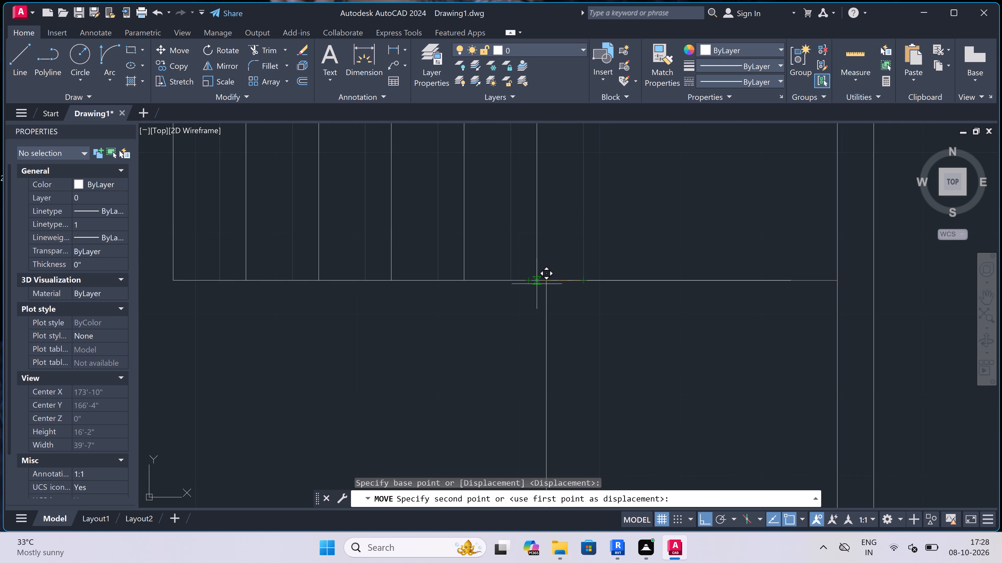
pyautogui.click(543, 278)
pyautogui.scroll(-4, 502, 289)
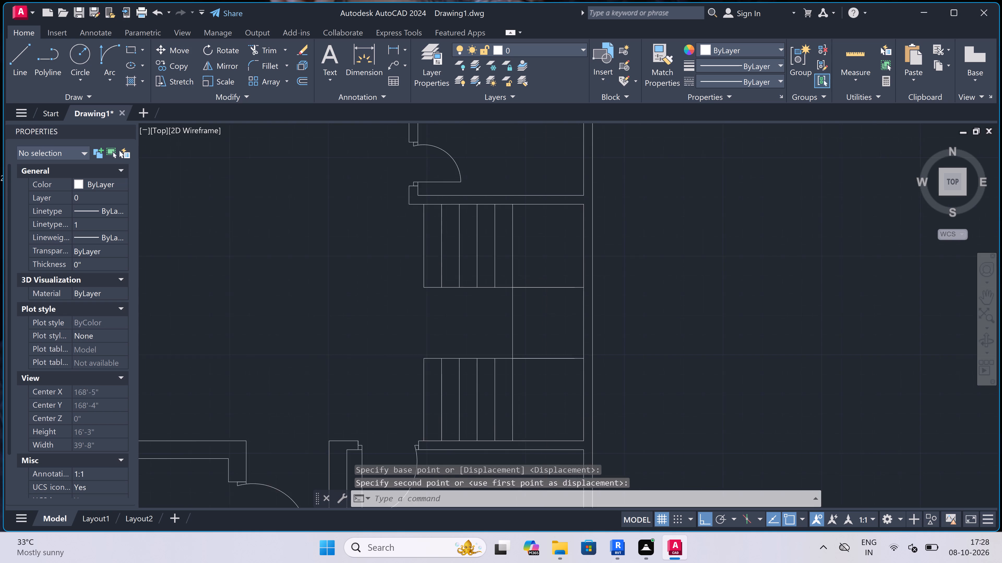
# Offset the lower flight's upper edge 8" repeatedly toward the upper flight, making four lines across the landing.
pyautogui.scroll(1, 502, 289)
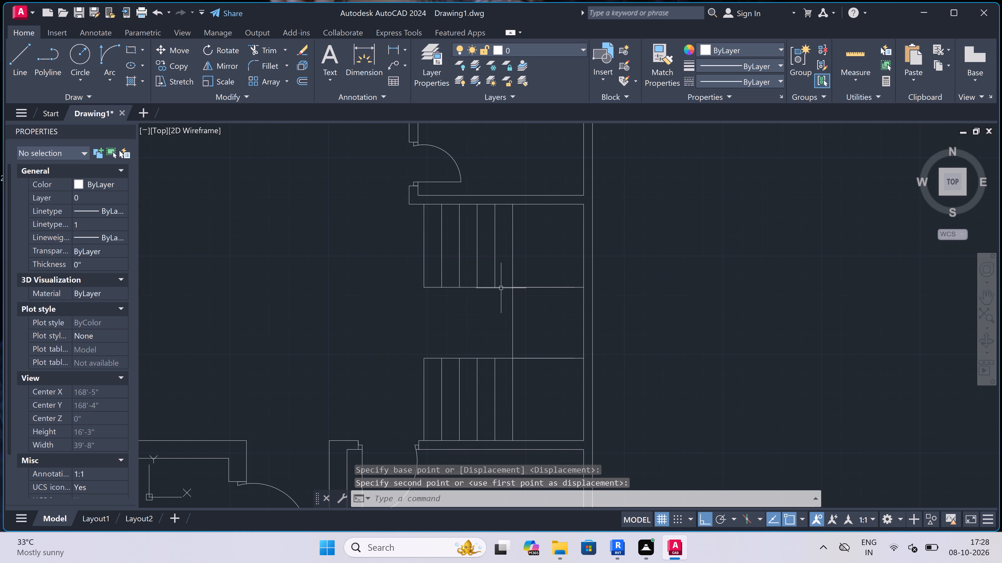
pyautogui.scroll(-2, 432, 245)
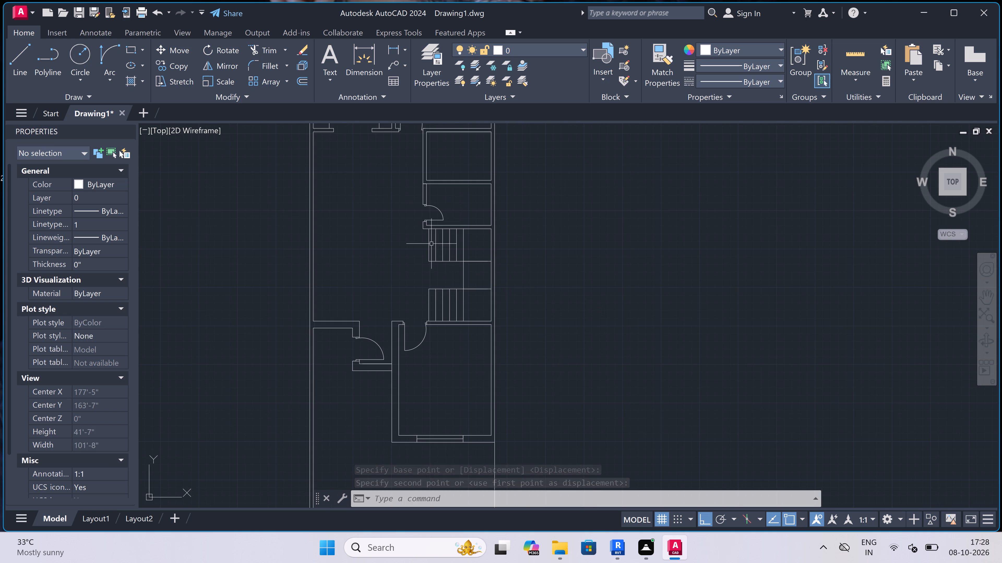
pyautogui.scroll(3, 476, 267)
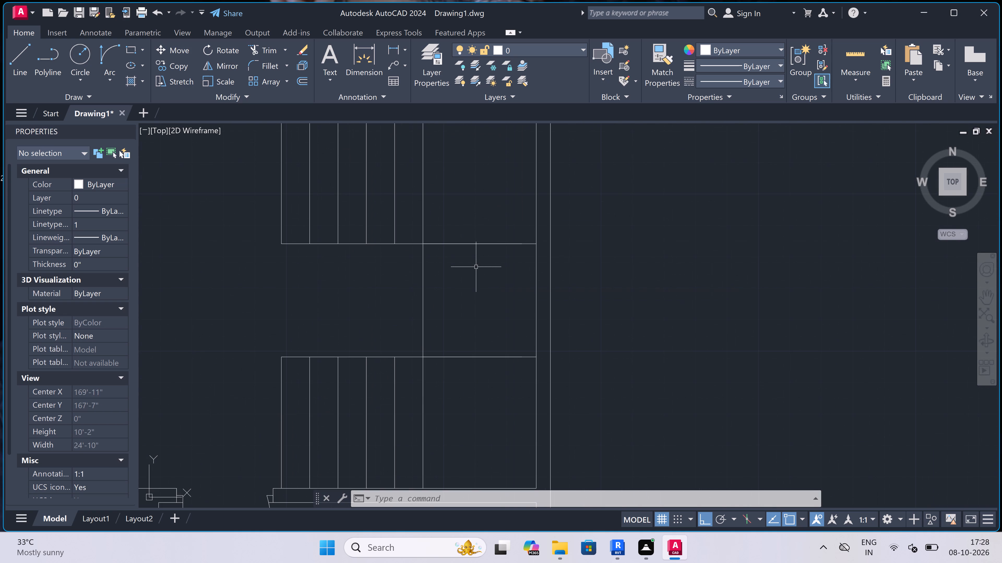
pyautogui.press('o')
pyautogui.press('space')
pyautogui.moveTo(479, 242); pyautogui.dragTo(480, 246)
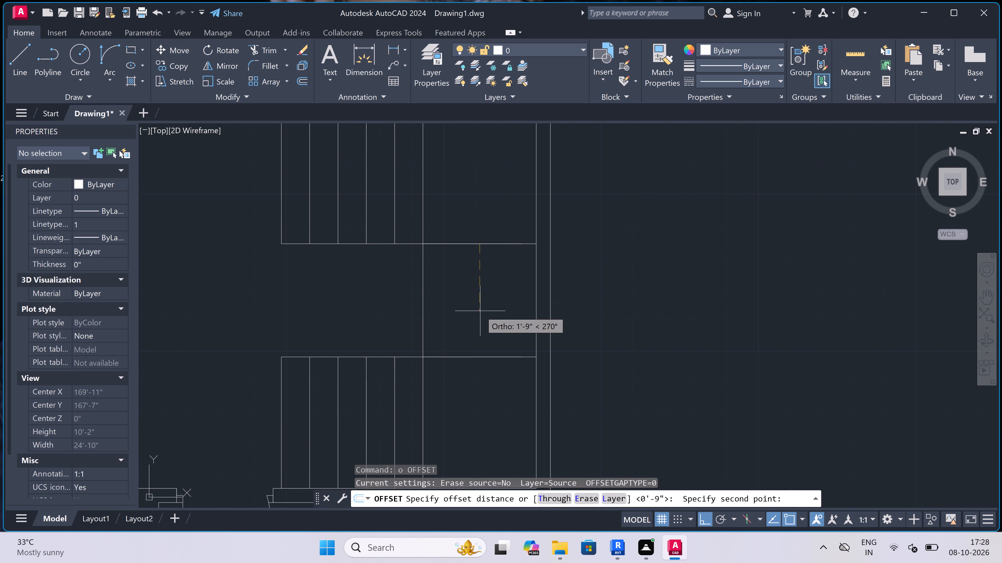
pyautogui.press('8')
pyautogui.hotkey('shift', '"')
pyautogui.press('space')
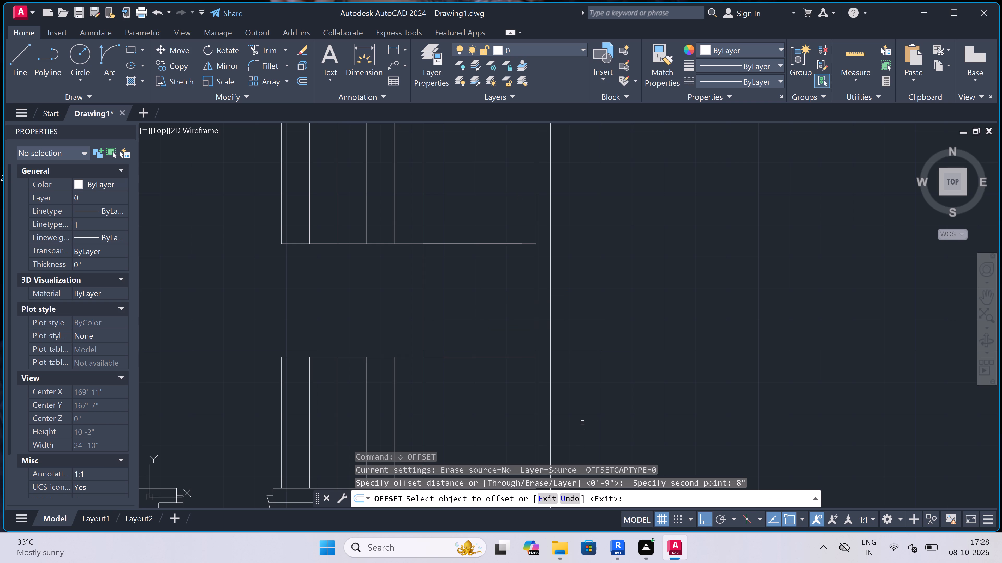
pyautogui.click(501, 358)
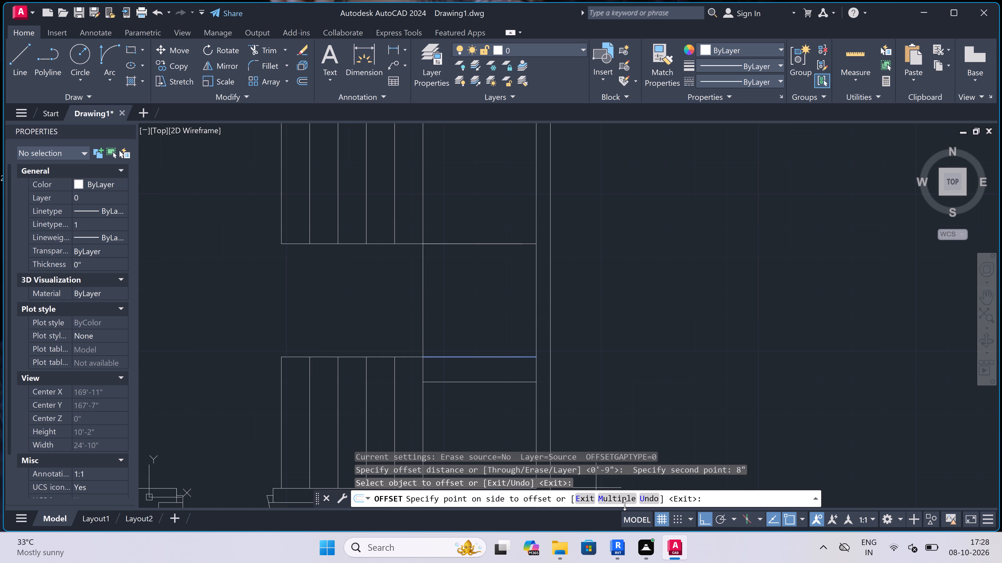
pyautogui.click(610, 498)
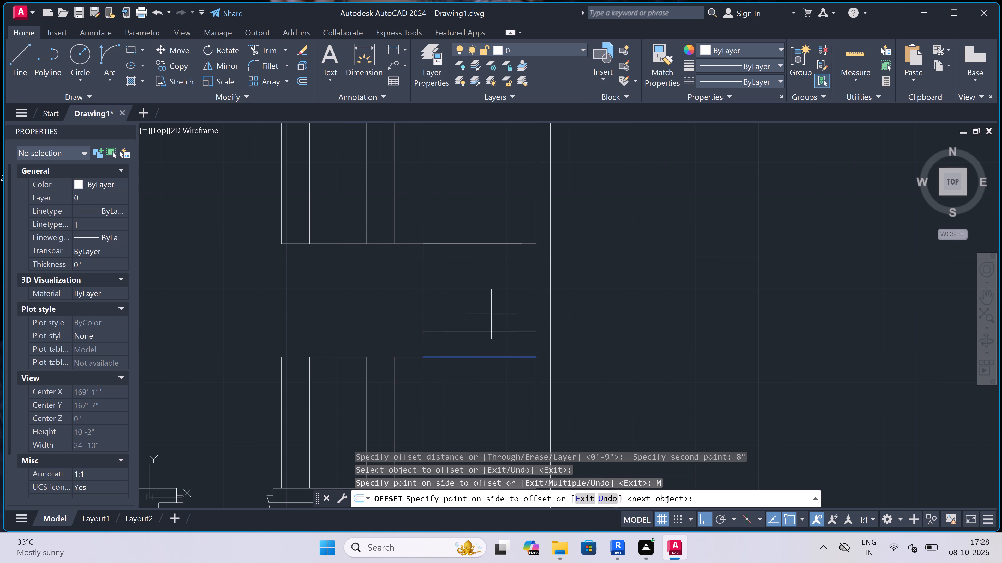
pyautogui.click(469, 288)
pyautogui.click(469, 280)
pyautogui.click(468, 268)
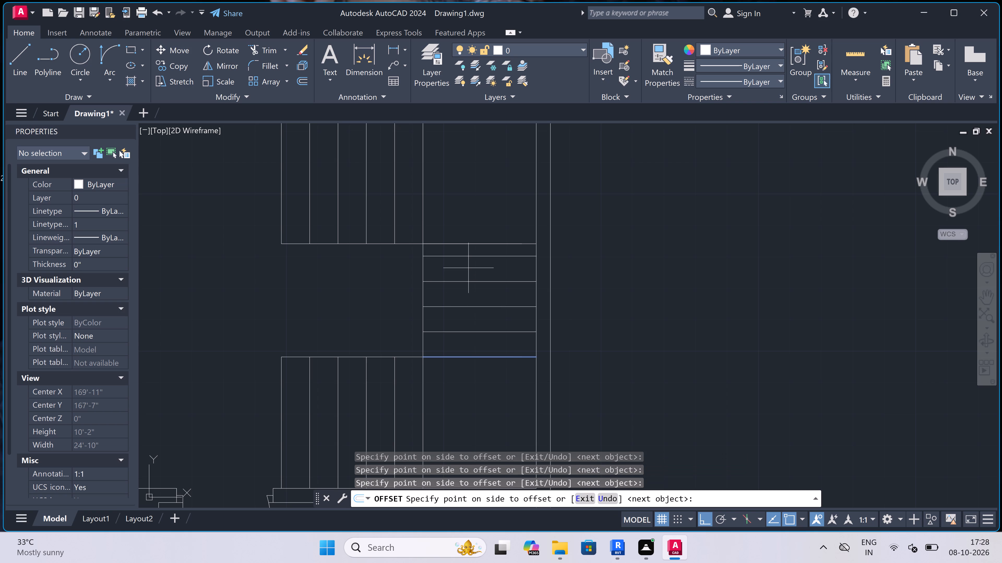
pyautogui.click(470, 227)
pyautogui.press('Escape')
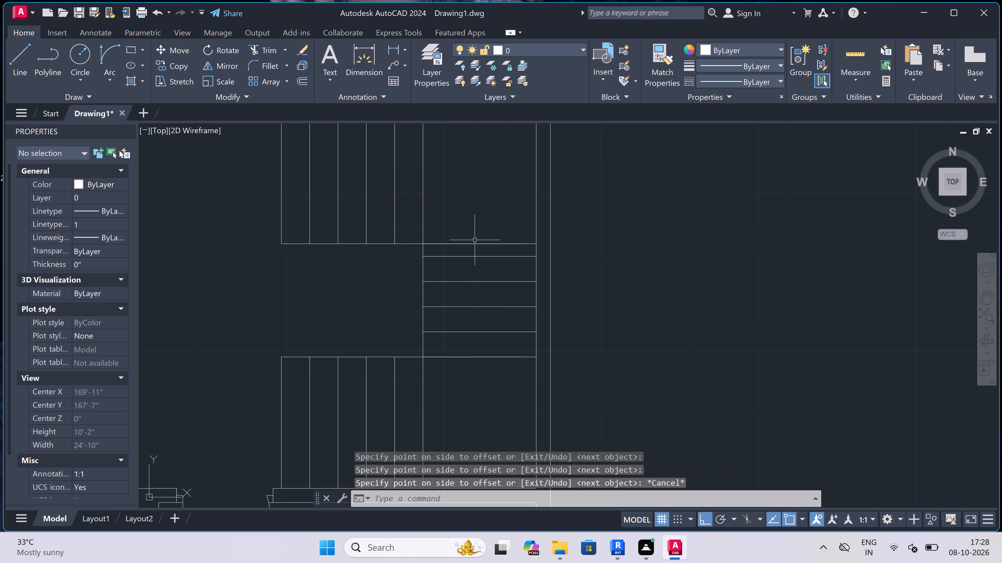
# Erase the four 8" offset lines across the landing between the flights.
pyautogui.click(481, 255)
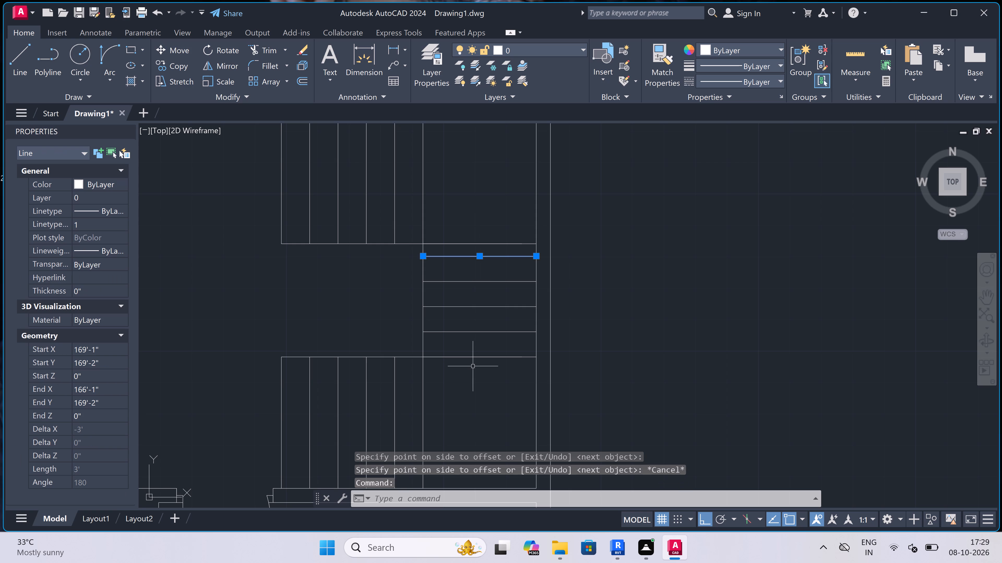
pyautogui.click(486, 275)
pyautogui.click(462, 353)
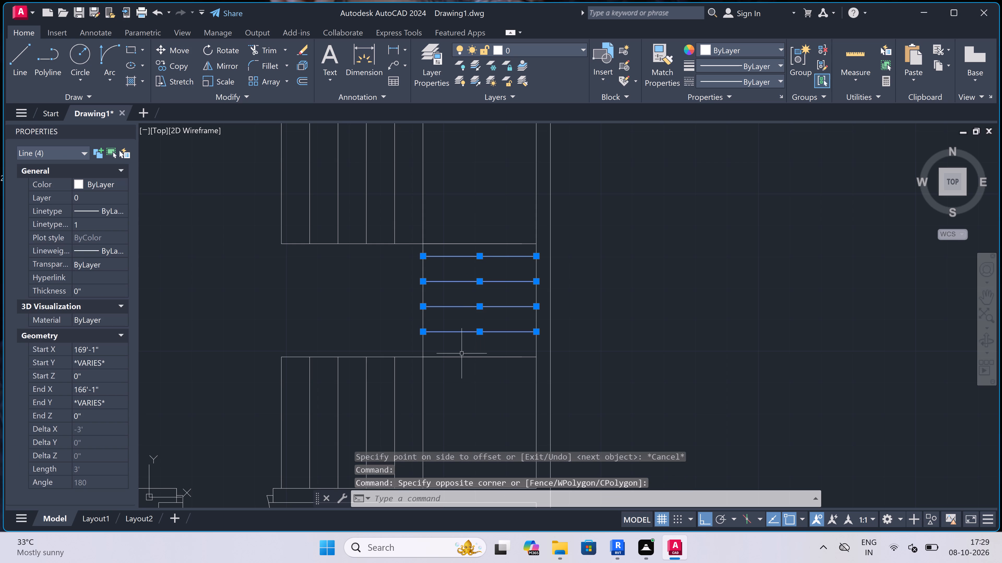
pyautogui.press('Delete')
# Offset the upper flight's lower edge 9" repeatedly toward the lower flight, making three evenly spaced tread lines.
pyautogui.press('o')
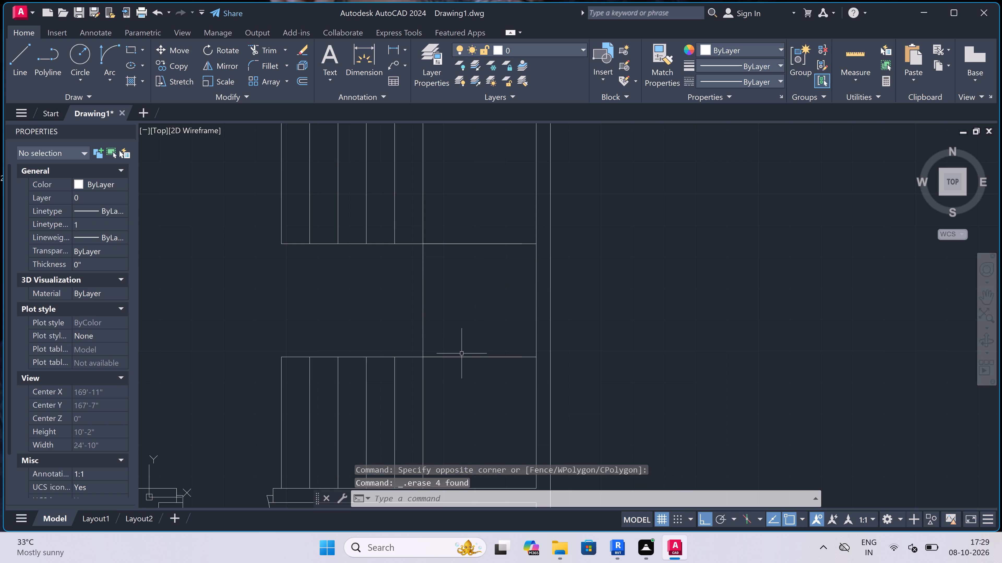
pyautogui.press('space')
pyautogui.click(482, 240)
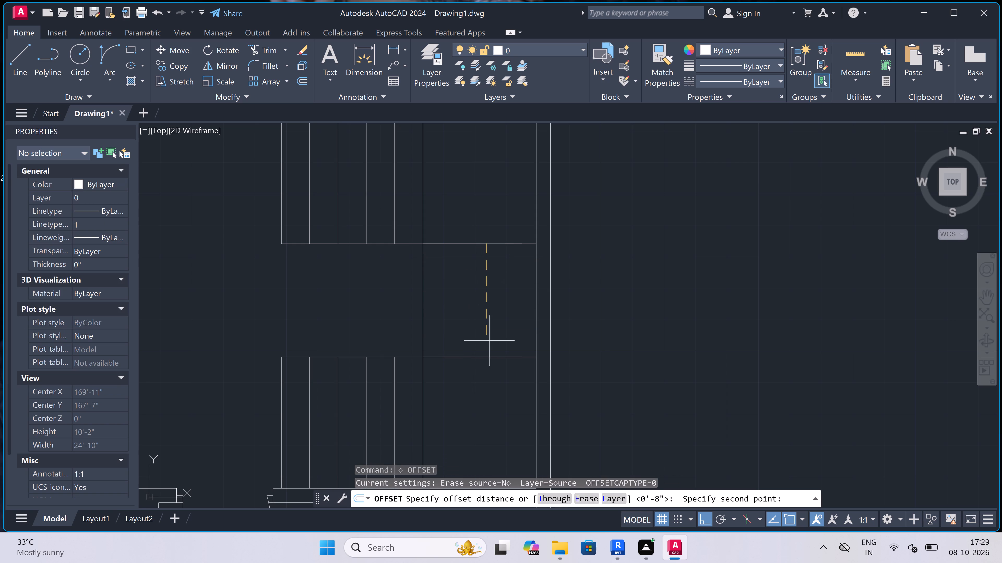
pyautogui.write('9"')
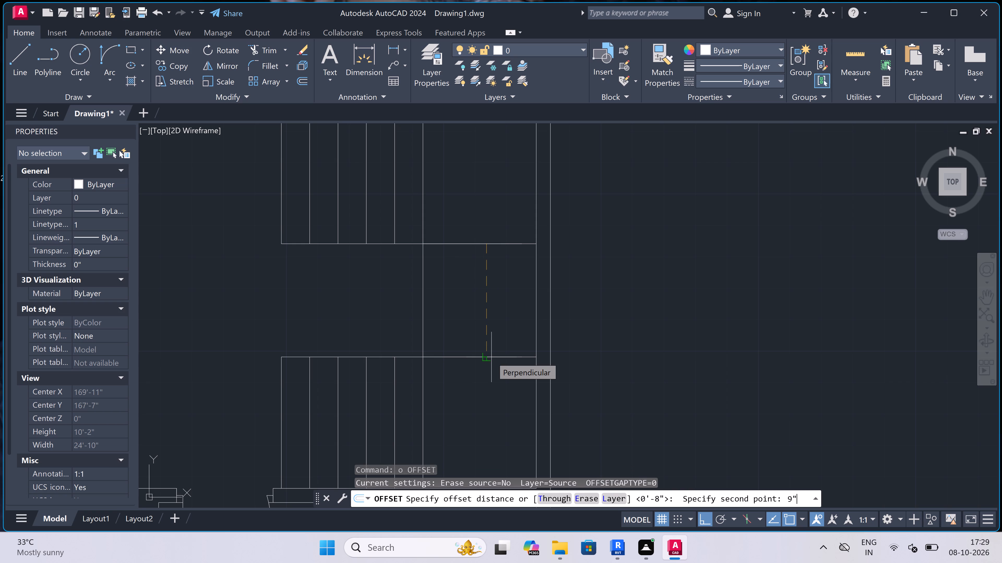
pyautogui.press('space')
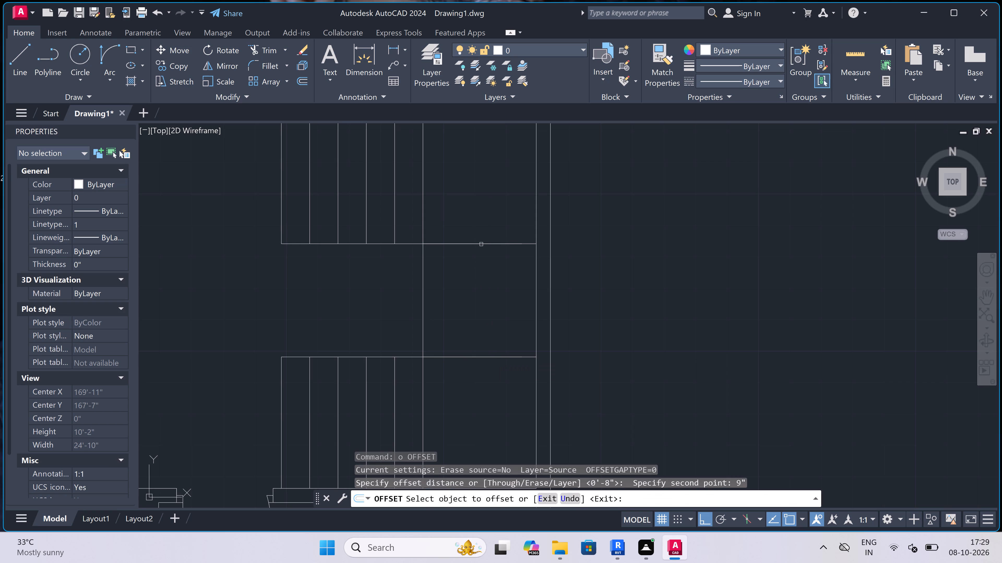
pyautogui.moveTo(481, 244); pyautogui.dragTo(482, 248)
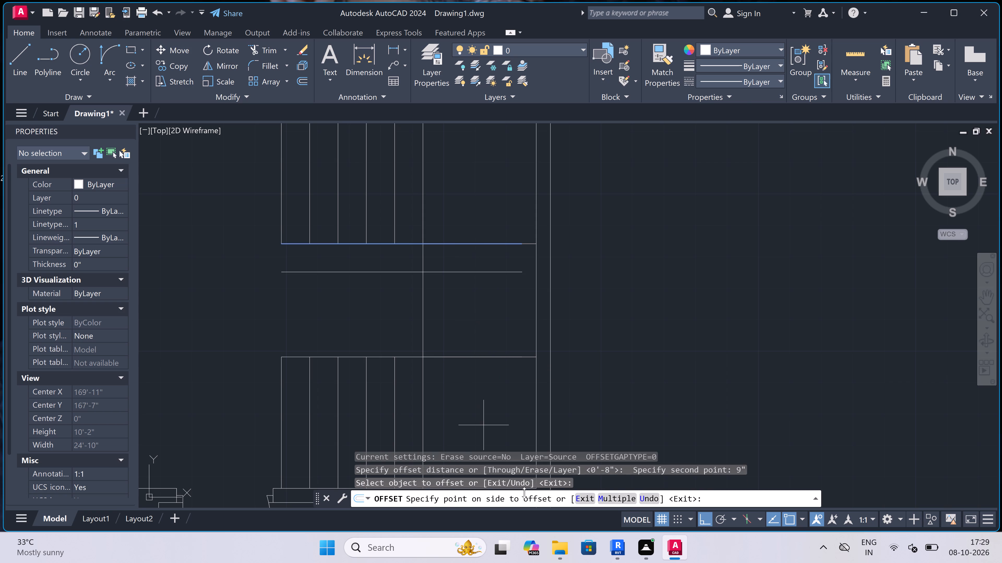
pyautogui.click(615, 497)
pyautogui.click(486, 332)
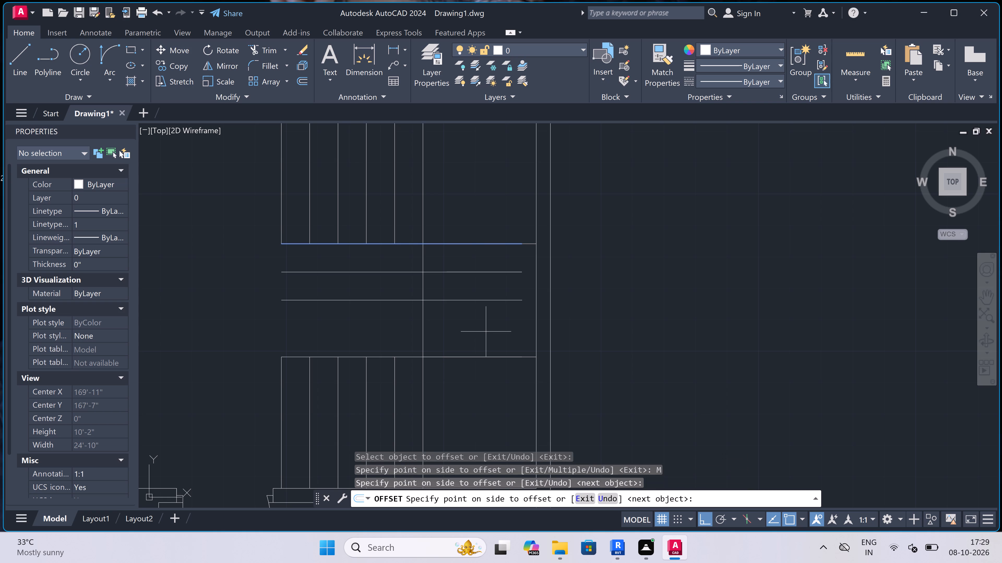
pyautogui.click(486, 332)
pyautogui.click(482, 345)
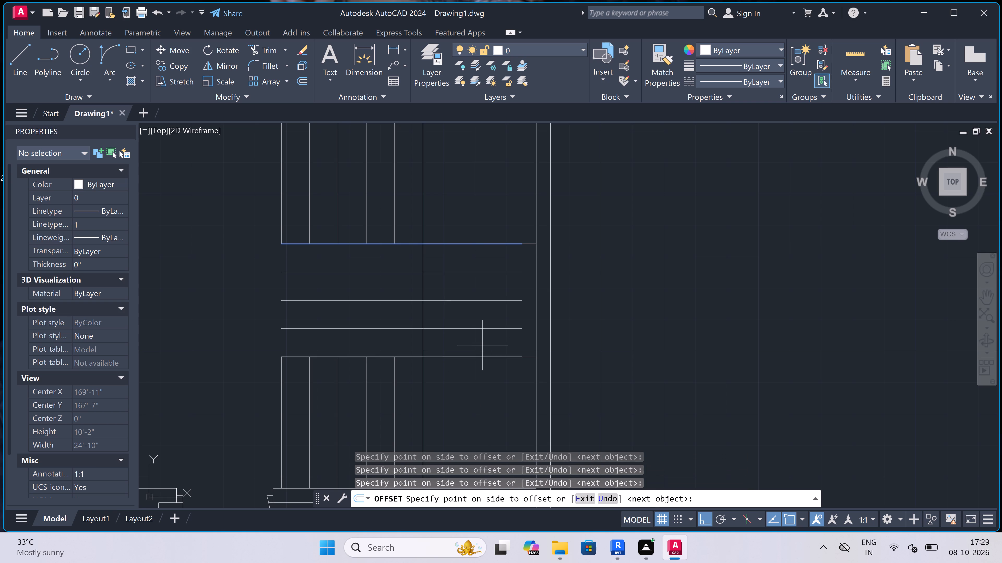
pyautogui.press('Escape')
# Trim the three tread lines between the flights back to the middle vertical, removing their portions on the stairwell side.
pyautogui.press('t')
pyautogui.press('r')
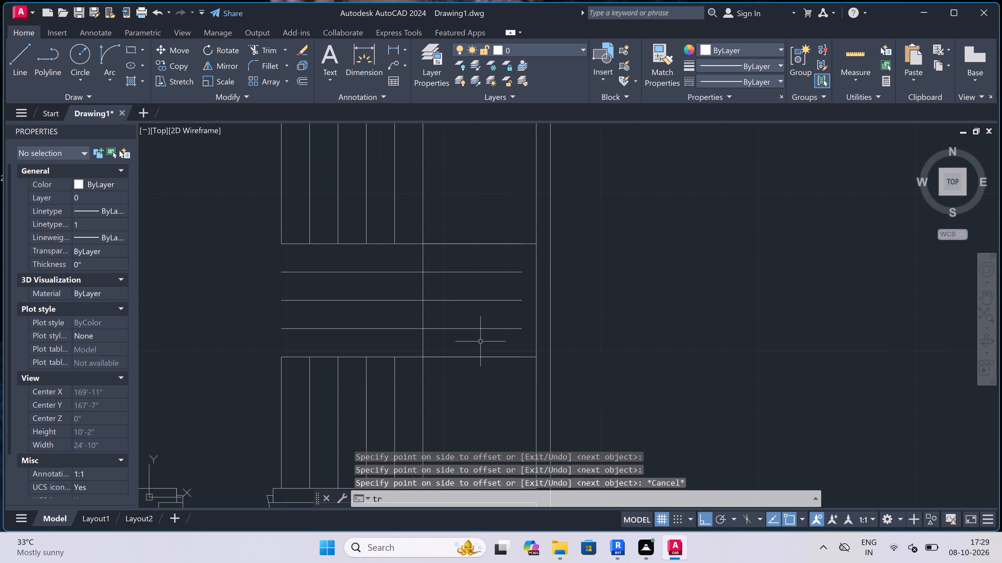
pyautogui.press('space')
pyautogui.doubleClick(408, 255)
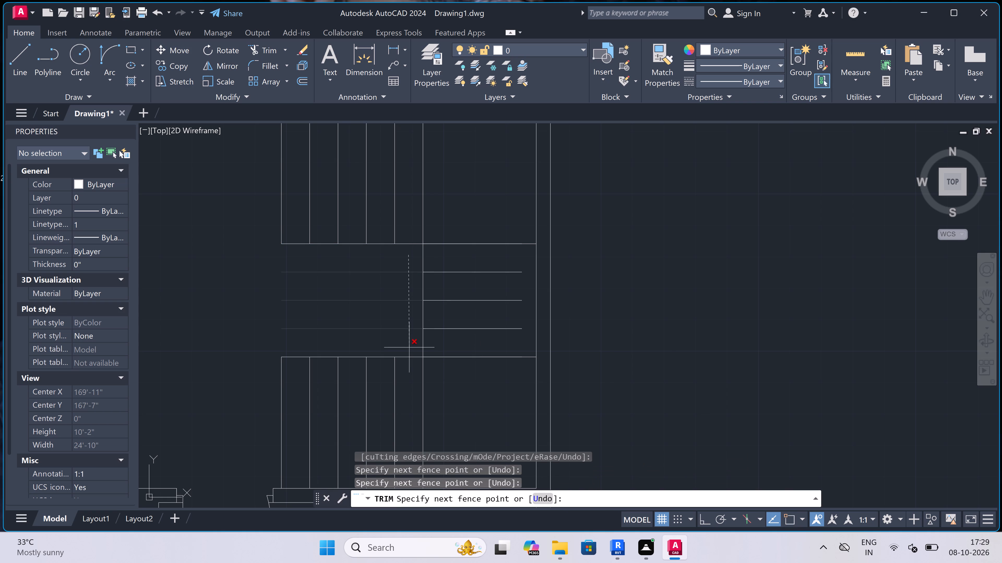
pyautogui.click(409, 344)
pyautogui.press('Escape')
# Extend the three tread lines between the flights to the inner face of the exterior wall.
pyautogui.write('ex')
pyautogui.press('space')
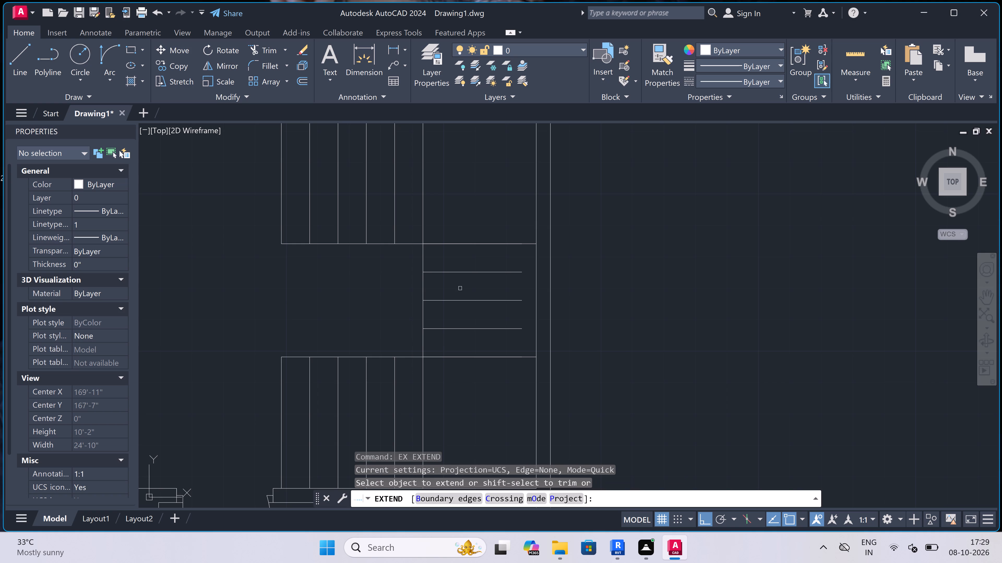
pyautogui.click(470, 266)
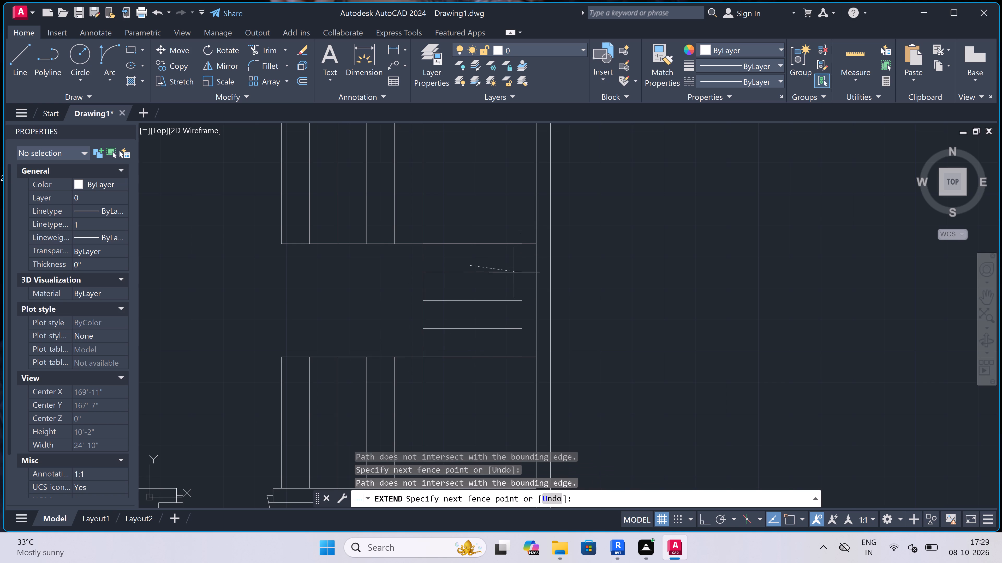
pyautogui.click(513, 336)
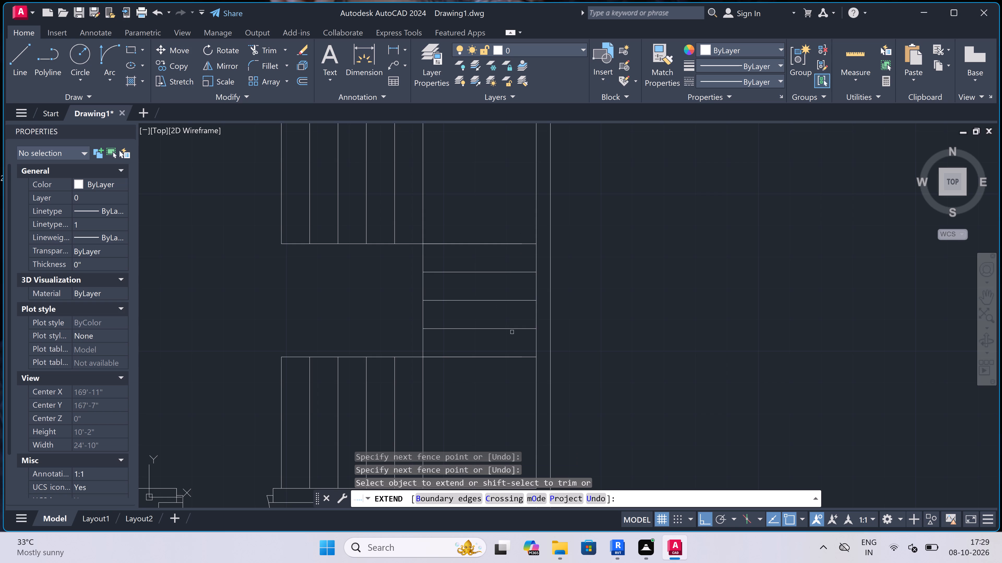
pyautogui.press('Escape')
# Draw a U-shaped walking line through the staircase, about 5'-6" along the upper flight, across the middle treads and back to the lower flight's first tread line.
pyautogui.write('l')
pyautogui.press('space')
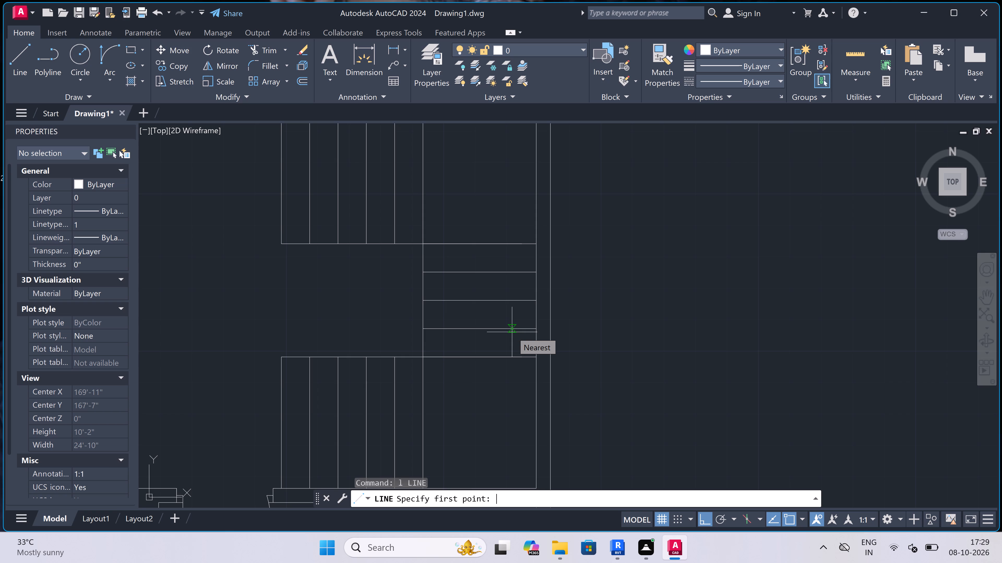
pyautogui.scroll(-1, 512, 332)
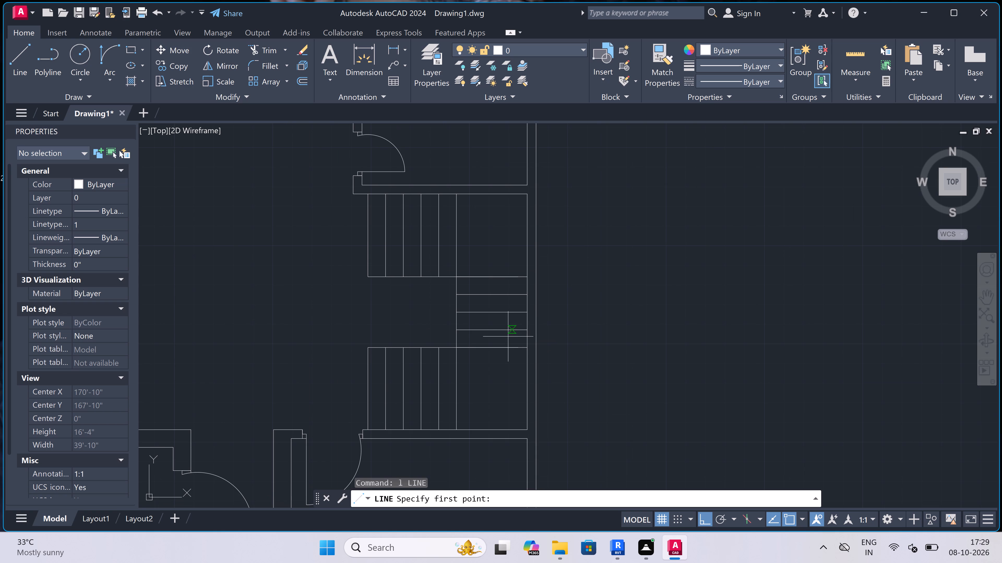
pyautogui.scroll(-1, 508, 336)
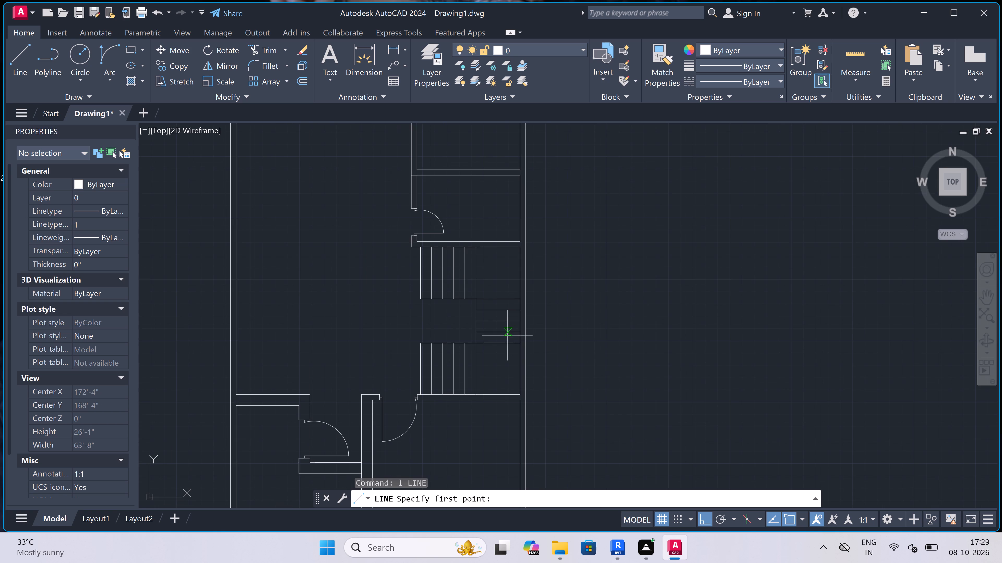
pyautogui.click(413, 274)
pyautogui.click(494, 273)
pyautogui.click(494, 366)
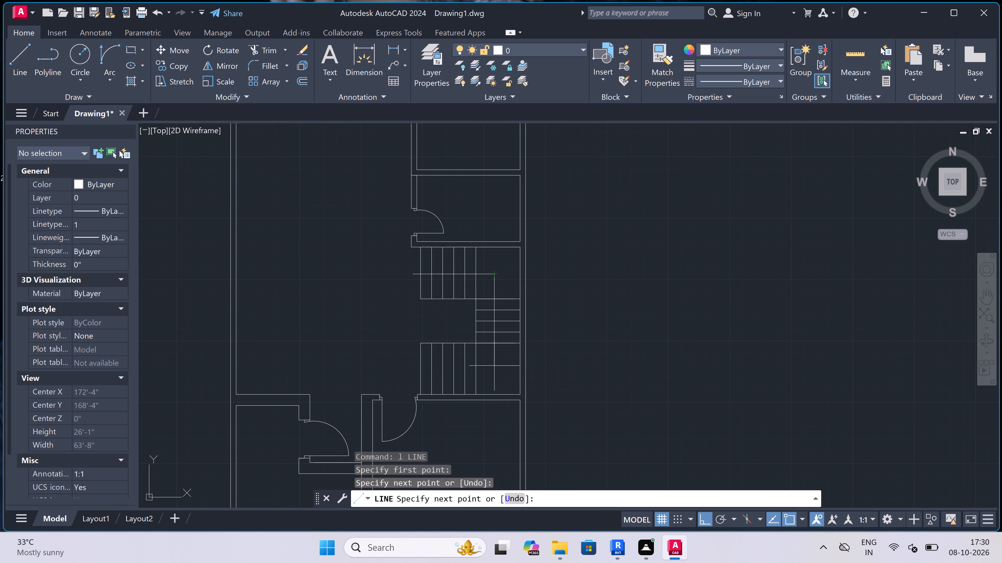
pyautogui.click(465, 366)
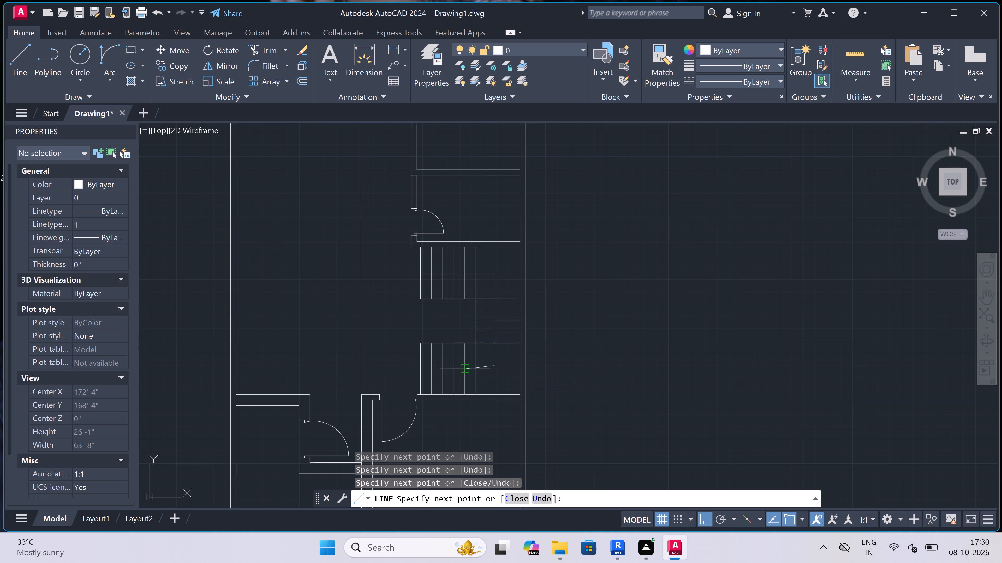
pyautogui.scroll(3, 466, 366)
pyautogui.hotkey('ctrl', 'z')
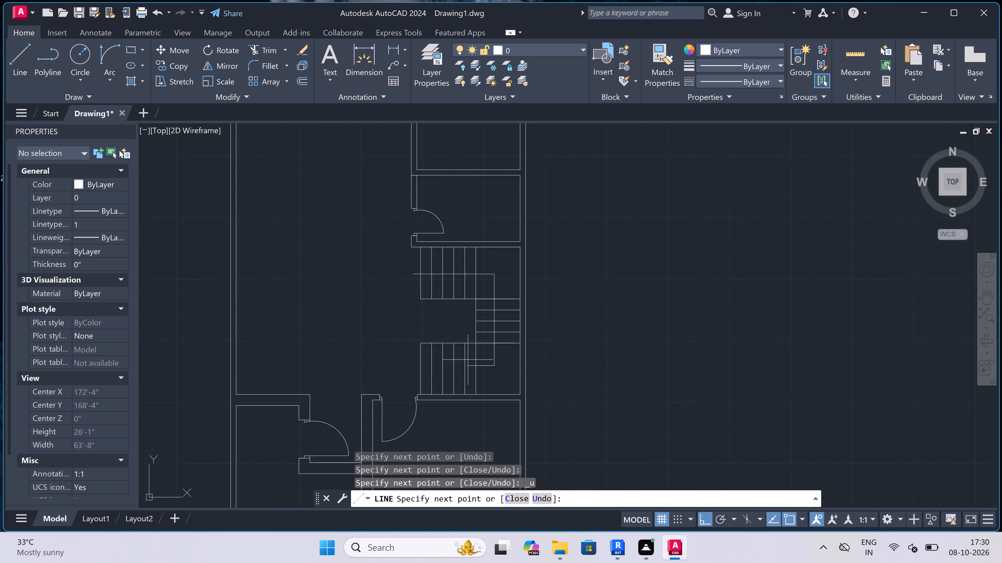
pyautogui.scroll(3, 469, 354)
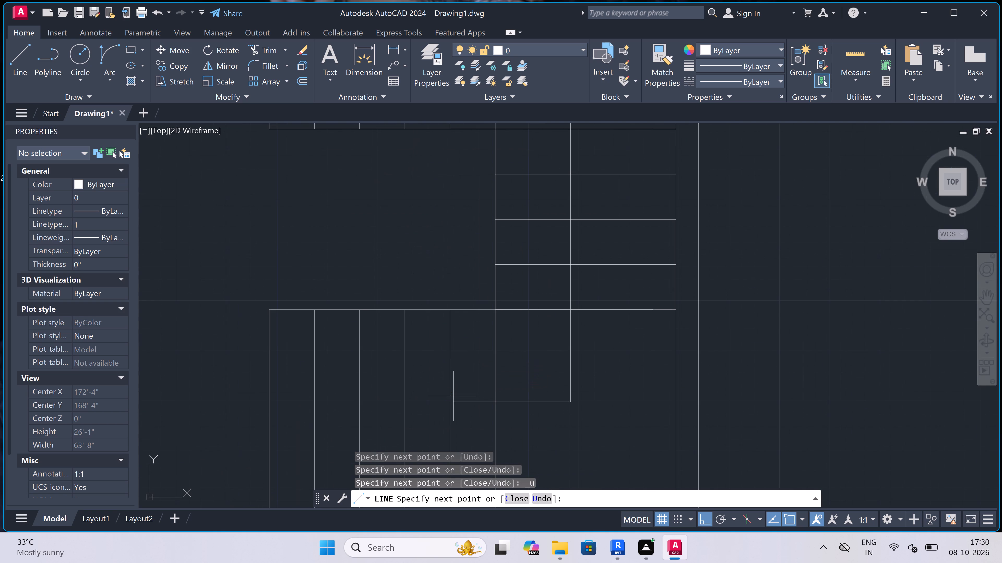
pyautogui.click(453, 399)
pyautogui.press('Escape')
# Draw a 3' window in the short horizontal wall beside the left exterior wall, with a centre line and a jamb line at each end.
pyautogui.scroll(-5, 451, 346)
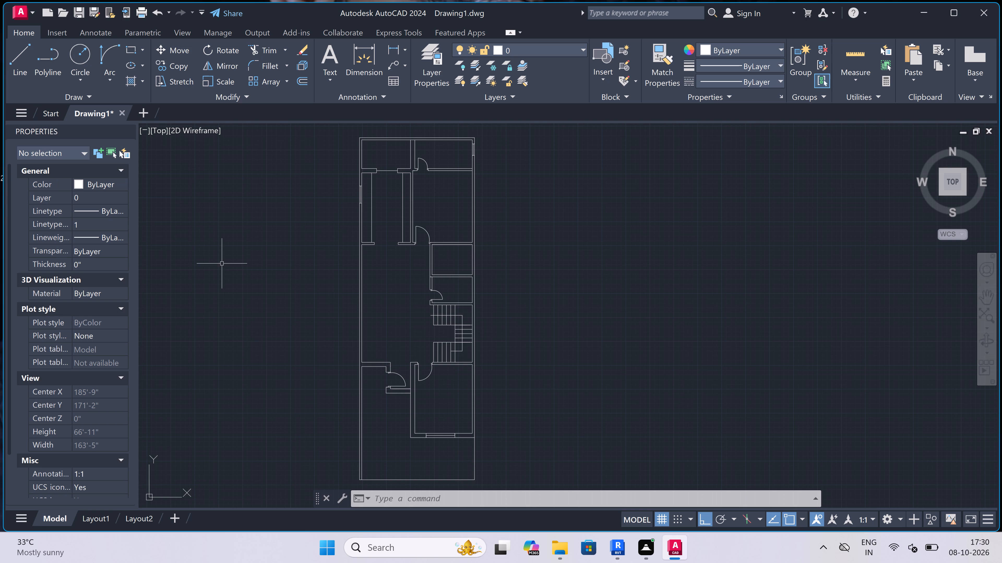
pyautogui.scroll(1, 366, 366)
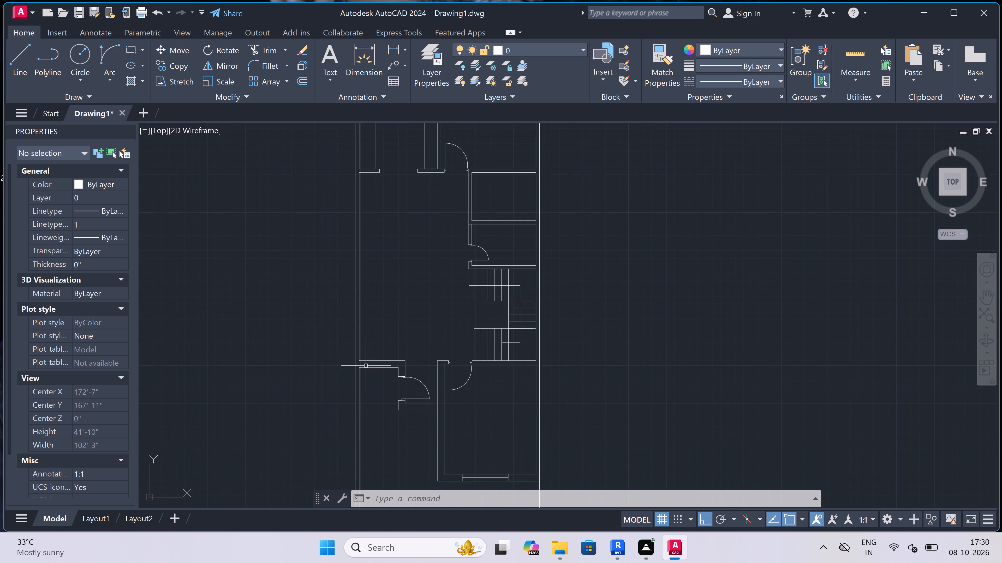
pyautogui.scroll(1, 363, 363)
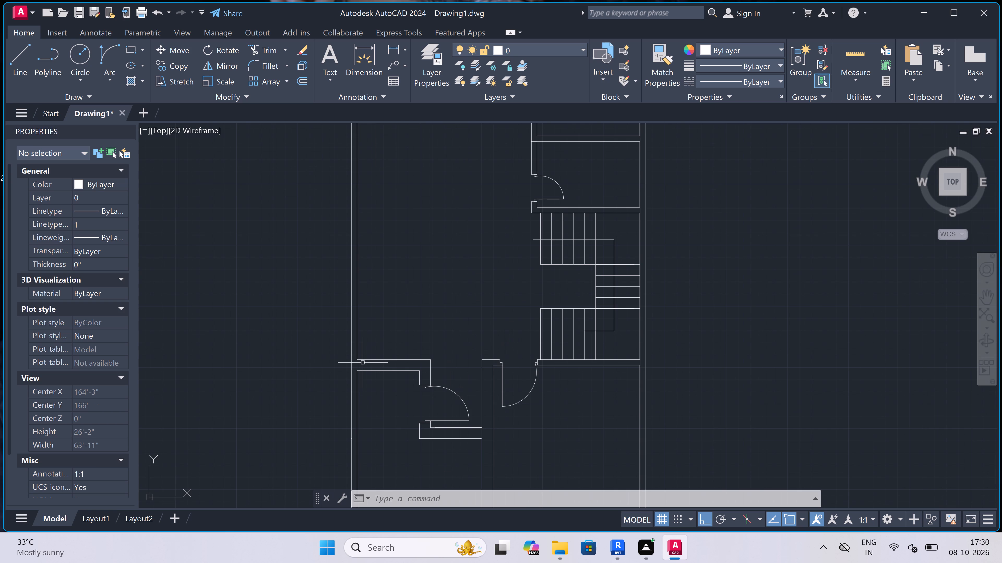
pyautogui.scroll(2, 377, 367)
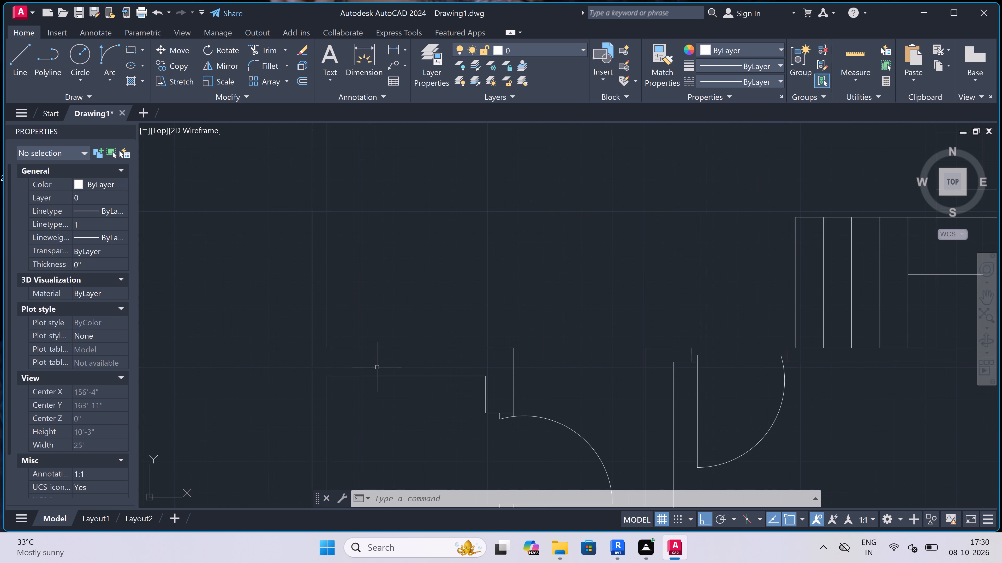
pyautogui.press('l')
pyautogui.press('space')
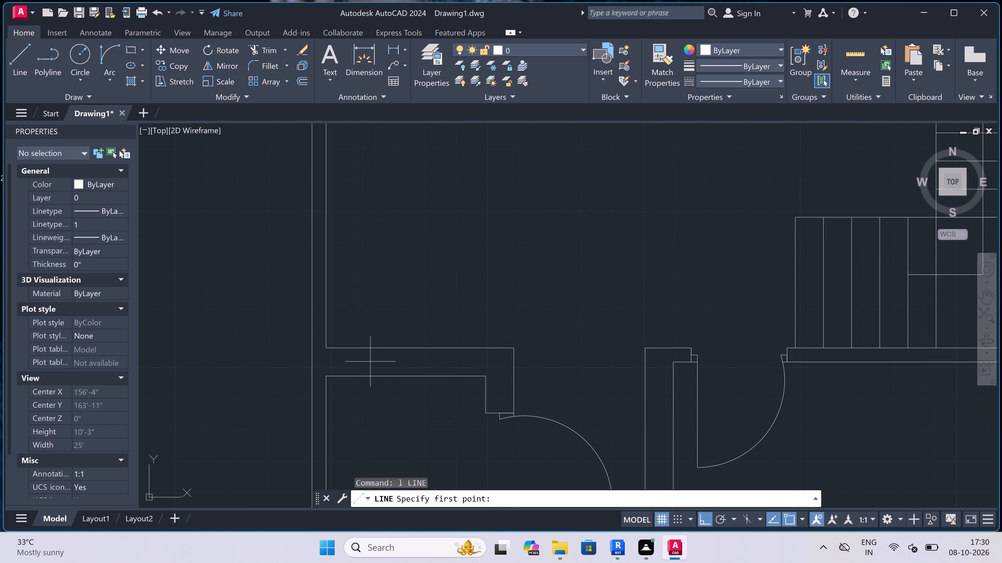
pyautogui.click(345, 350)
pyautogui.click(346, 375)
pyautogui.click(347, 364)
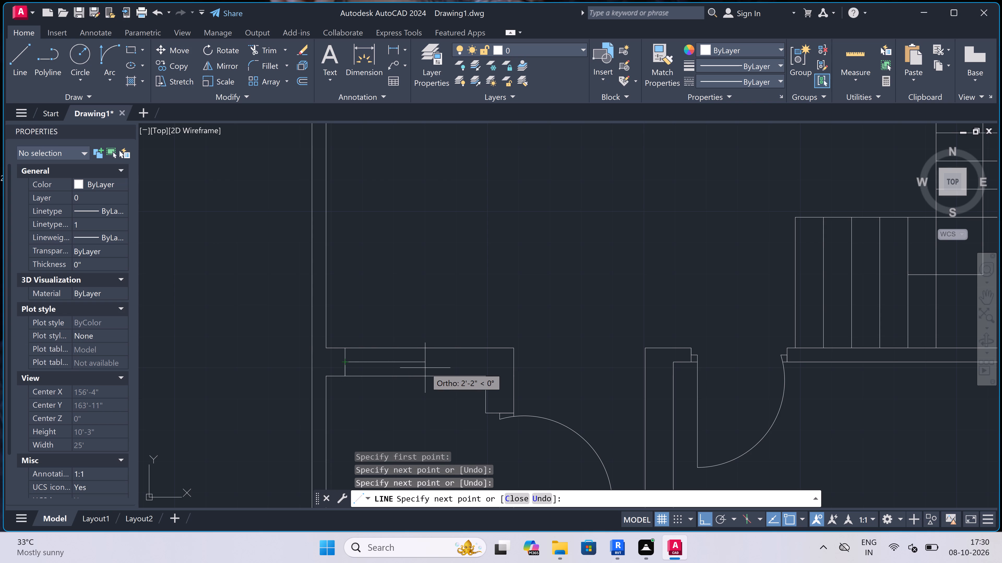
pyautogui.write("3'")
pyautogui.press('space')
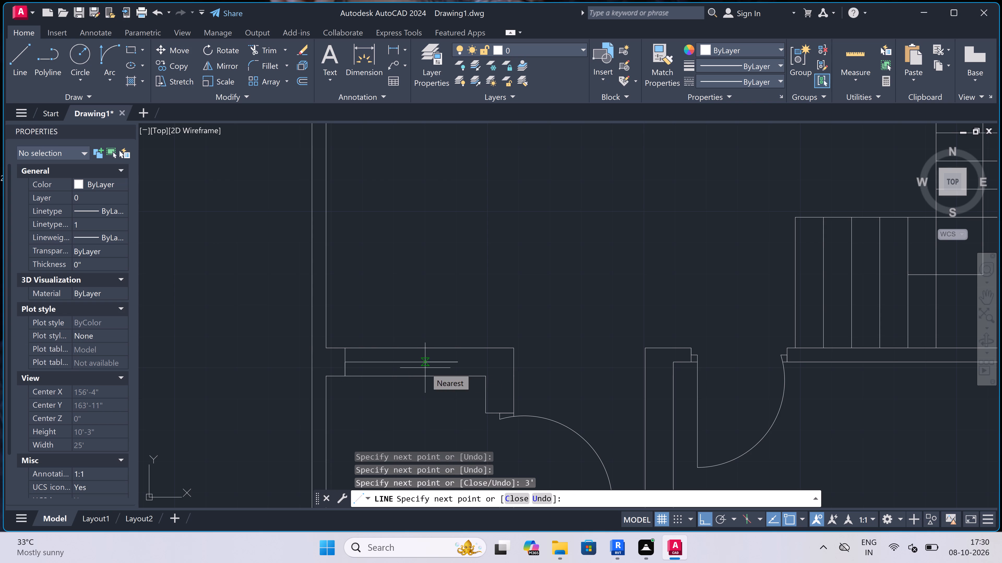
pyautogui.click(457, 347)
pyautogui.click(458, 373)
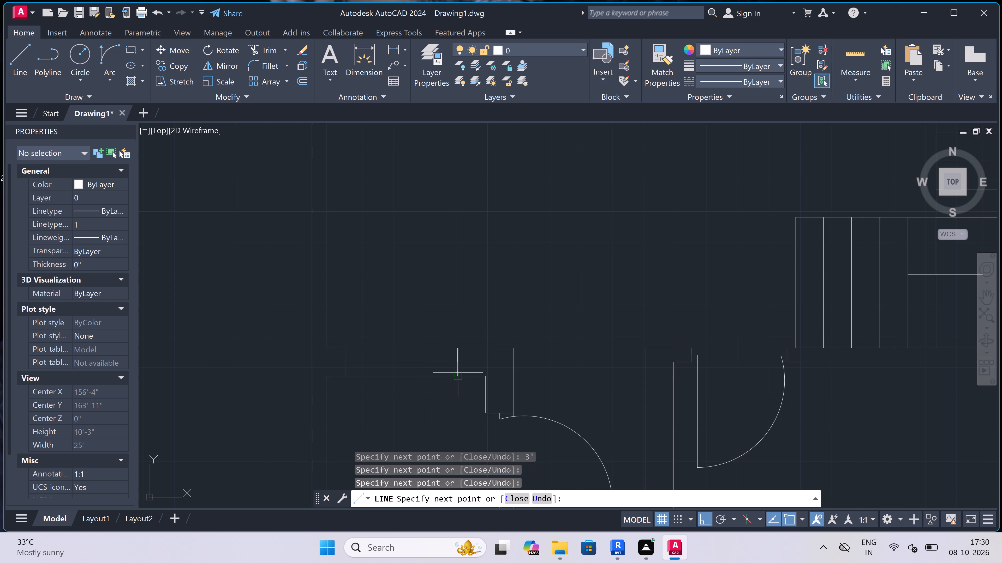
pyautogui.press('Escape')
# Draw a 3' window in the right exterior wall beside the stairs, with a centre line and a jamb line at each end.
pyautogui.scroll(-3, 367, 305)
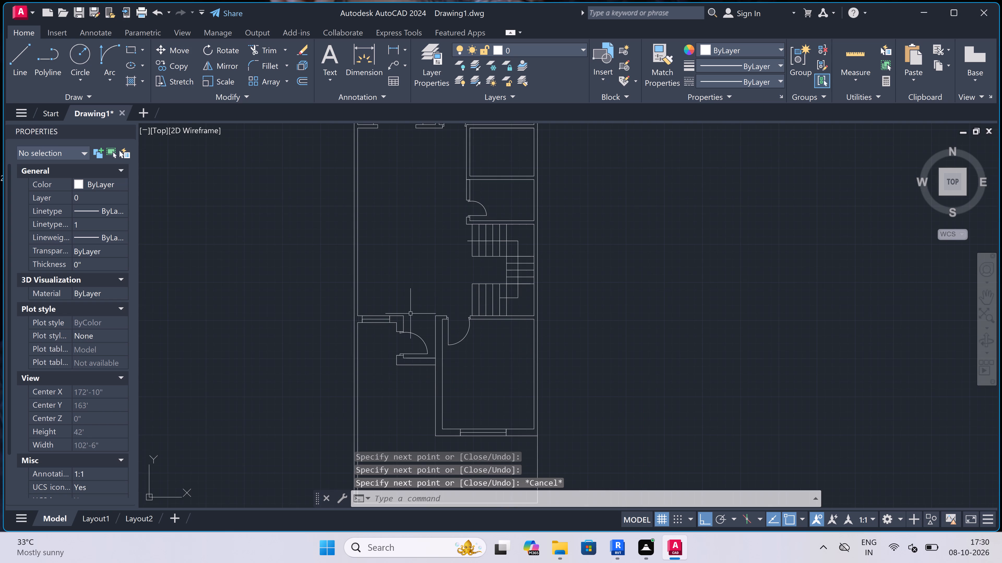
pyautogui.press('space')
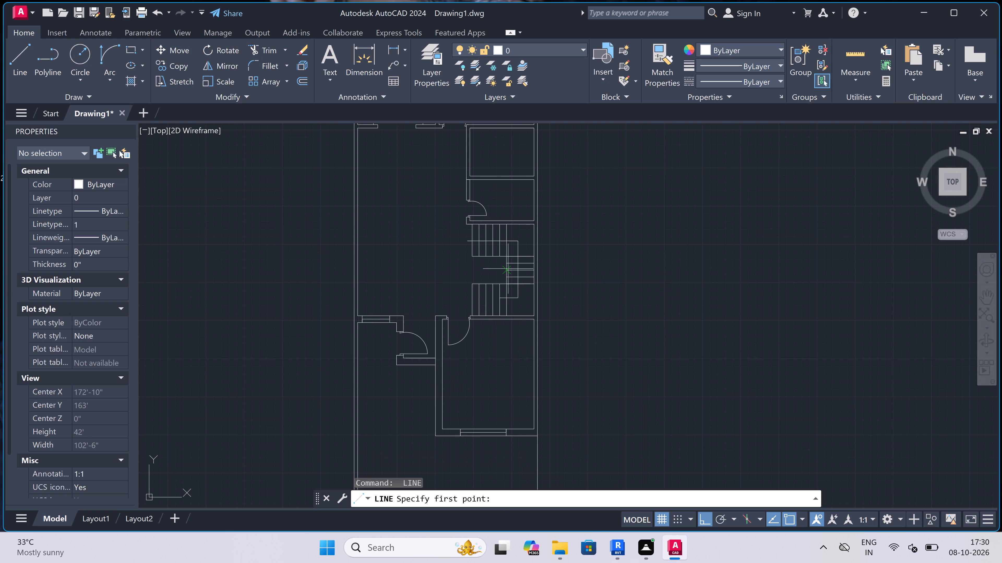
pyautogui.scroll(2, 538, 249)
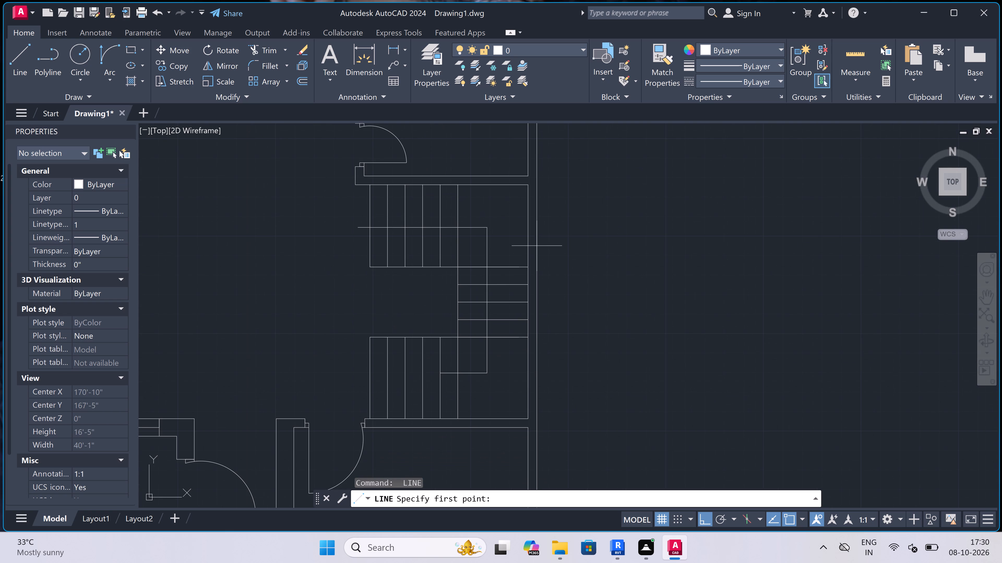
pyautogui.click(532, 238)
pyautogui.click(531, 238)
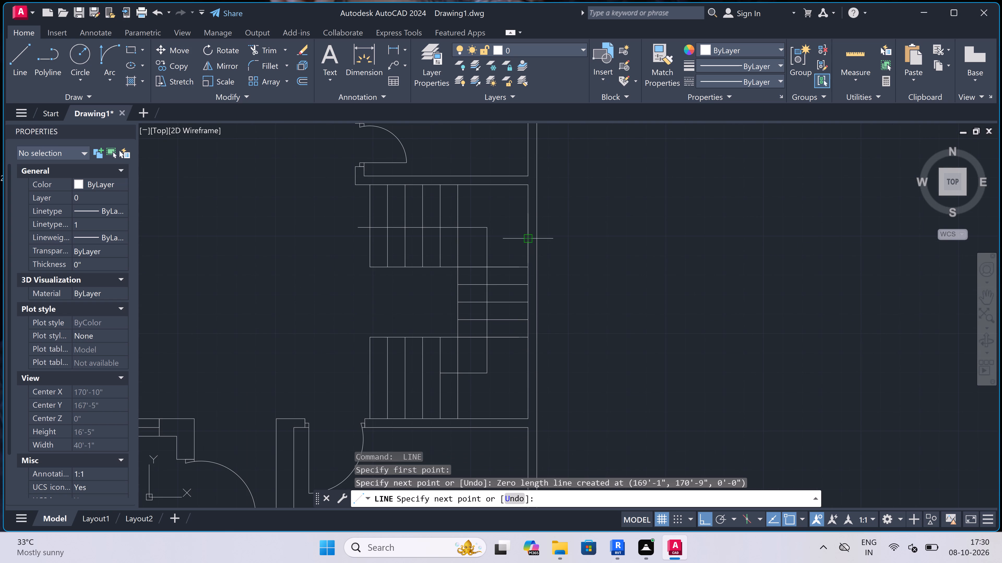
pyautogui.click(533, 238)
pyautogui.scroll(3, 533, 238)
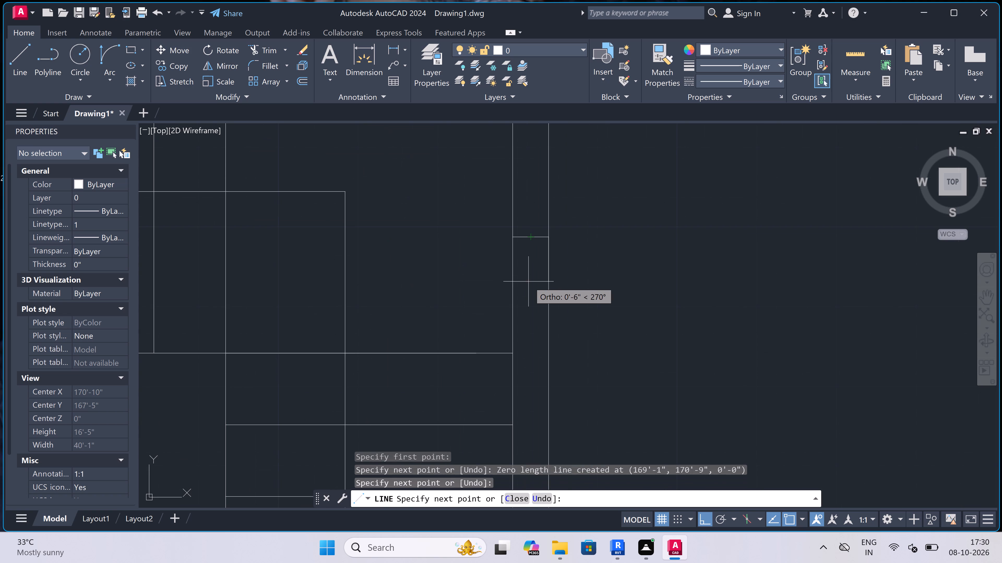
pyautogui.click(528, 237)
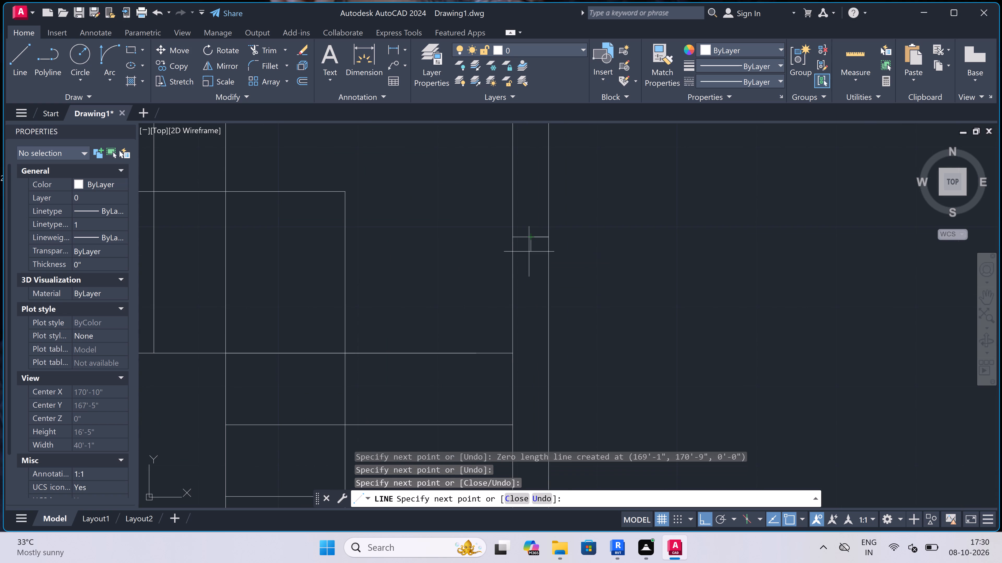
pyautogui.write("3'")
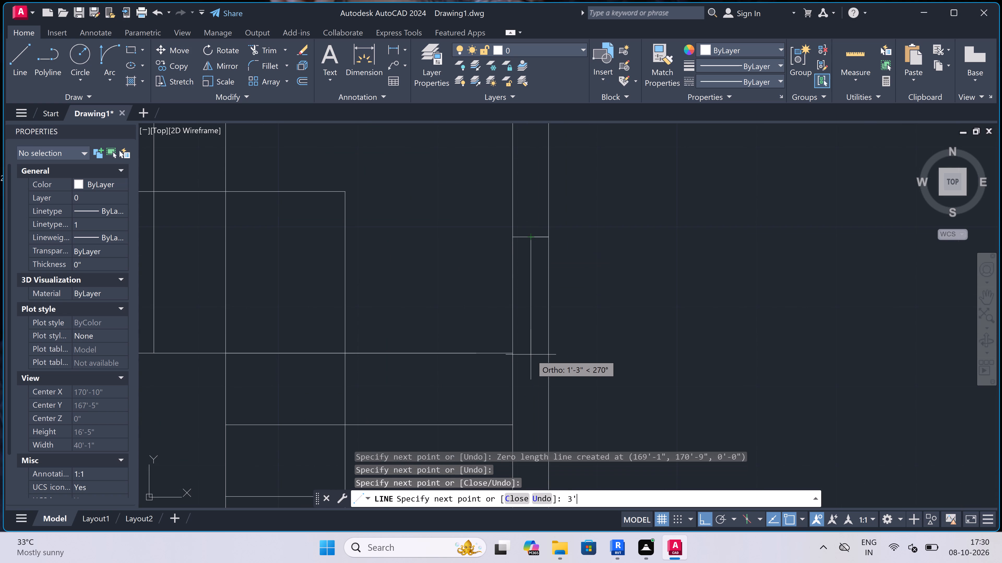
pyautogui.press('space')
pyautogui.scroll(-4, 529, 344)
pyautogui.scroll(4, 525, 389)
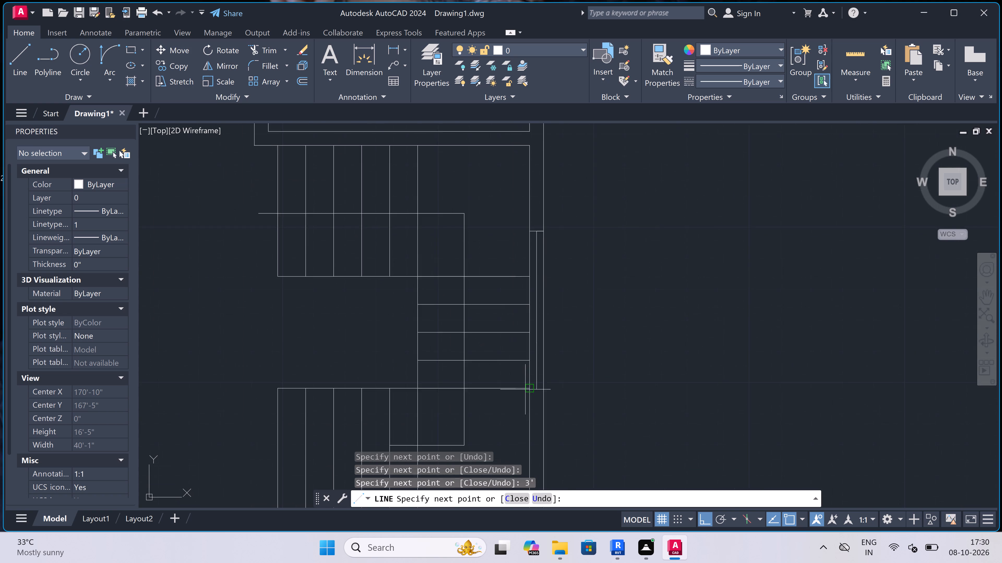
pyautogui.click(534, 273)
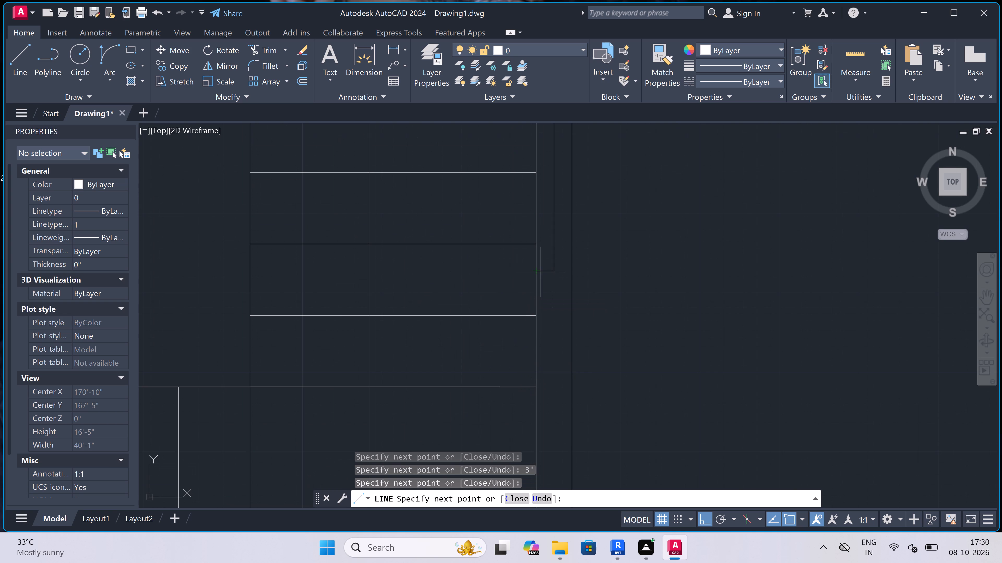
pyautogui.click(570, 270)
pyautogui.press('Escape')
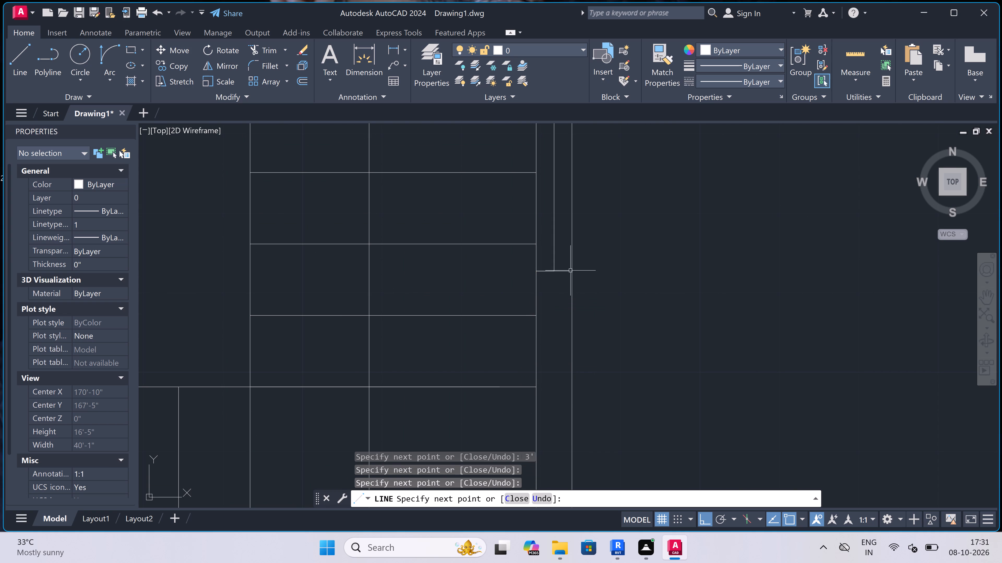
# Draw a 2' window in the right exterior wall of the small room above the stairs, with a centre line and a jamb line at each end.
pyautogui.scroll(-7, 492, 283)
pyautogui.scroll(3, 484, 232)
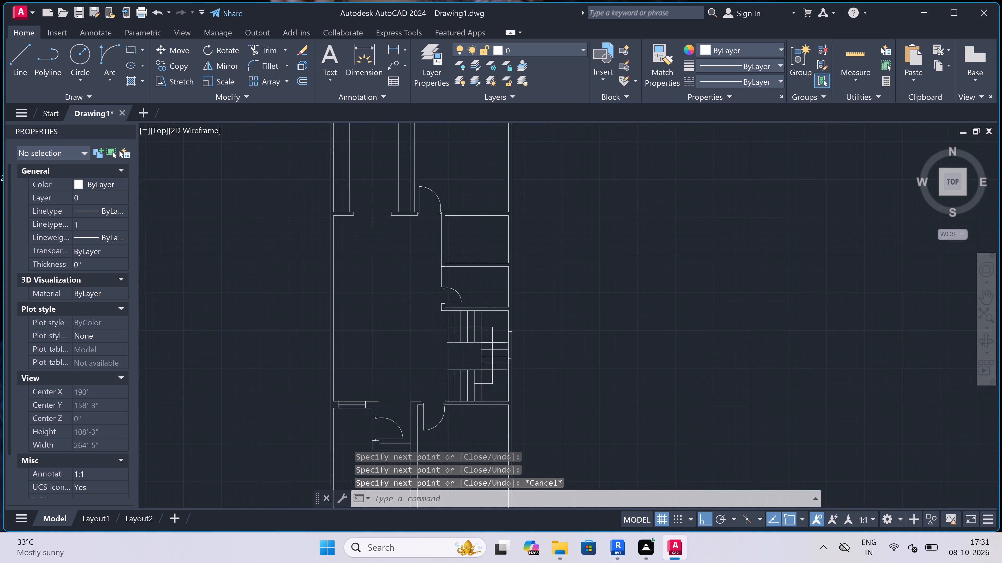
pyautogui.scroll(1, 484, 232)
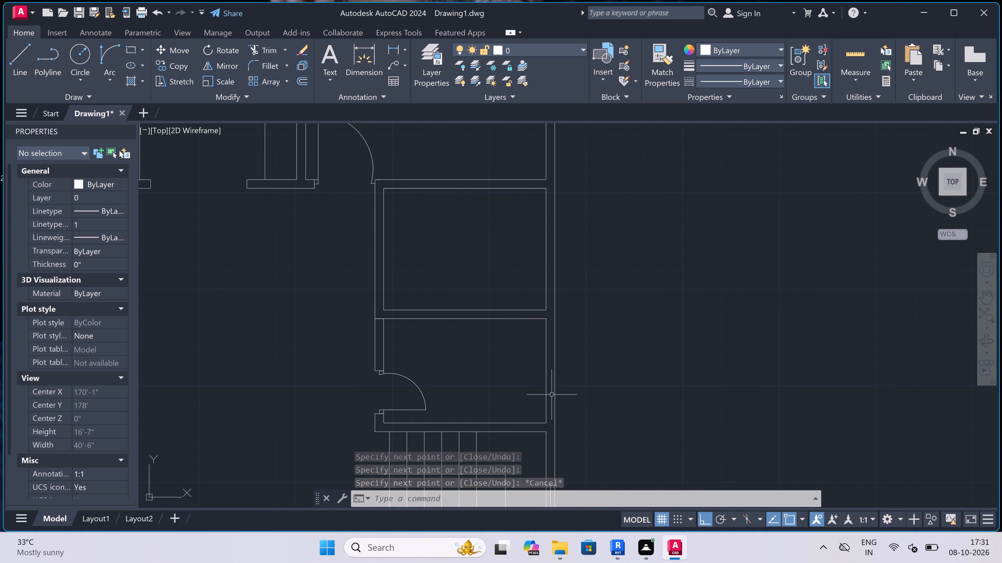
pyautogui.press('space')
pyautogui.click(548, 391)
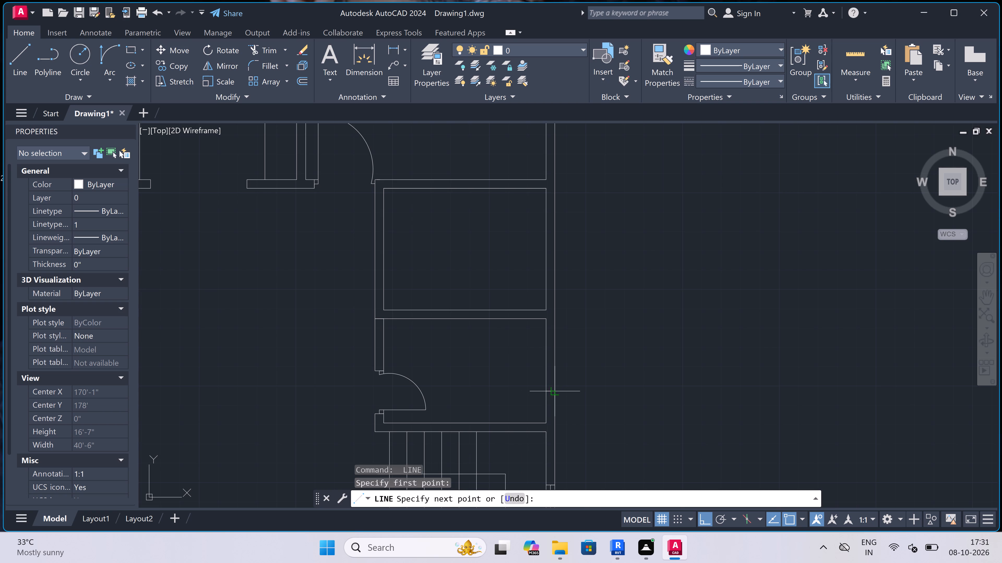
pyautogui.click(552, 390)
pyautogui.click(551, 389)
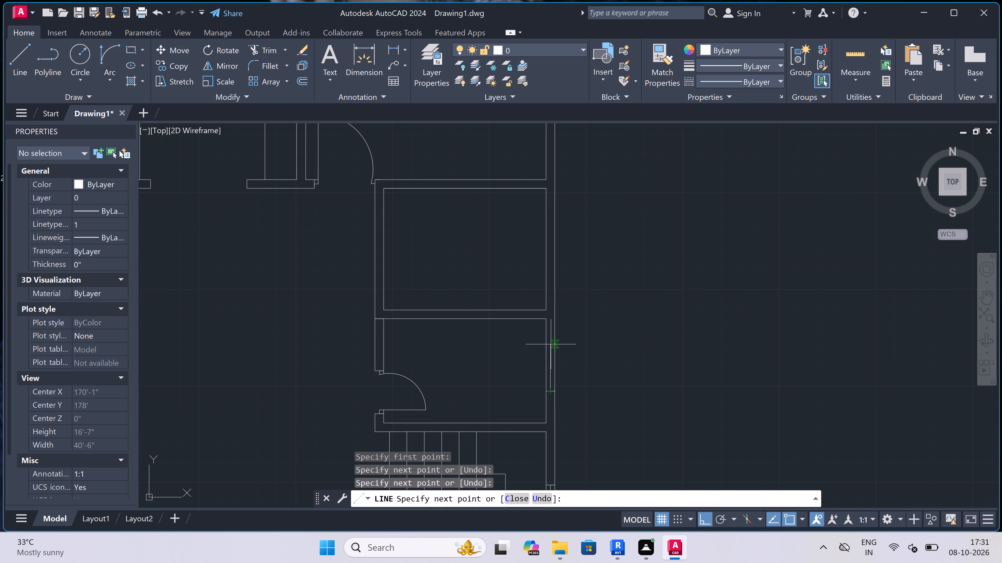
pyautogui.scroll(2, 551, 344)
pyautogui.write("2'")
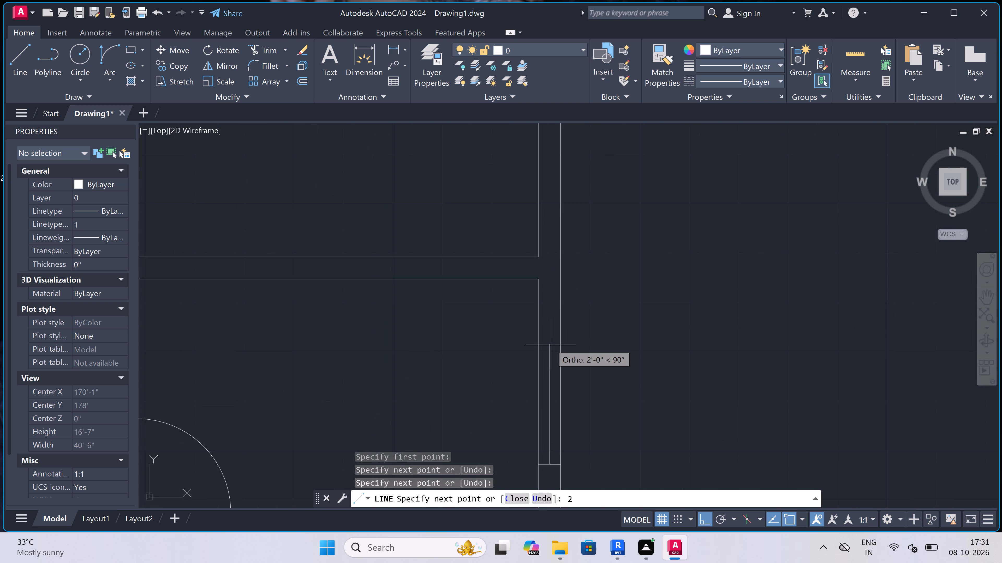
pyautogui.press('space')
pyautogui.scroll(3, 551, 344)
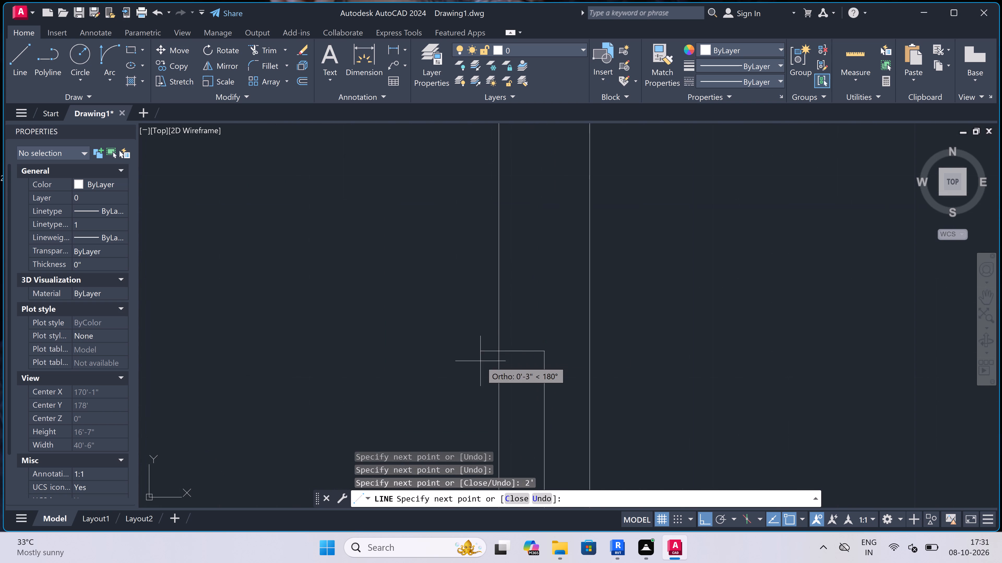
pyautogui.click(499, 355)
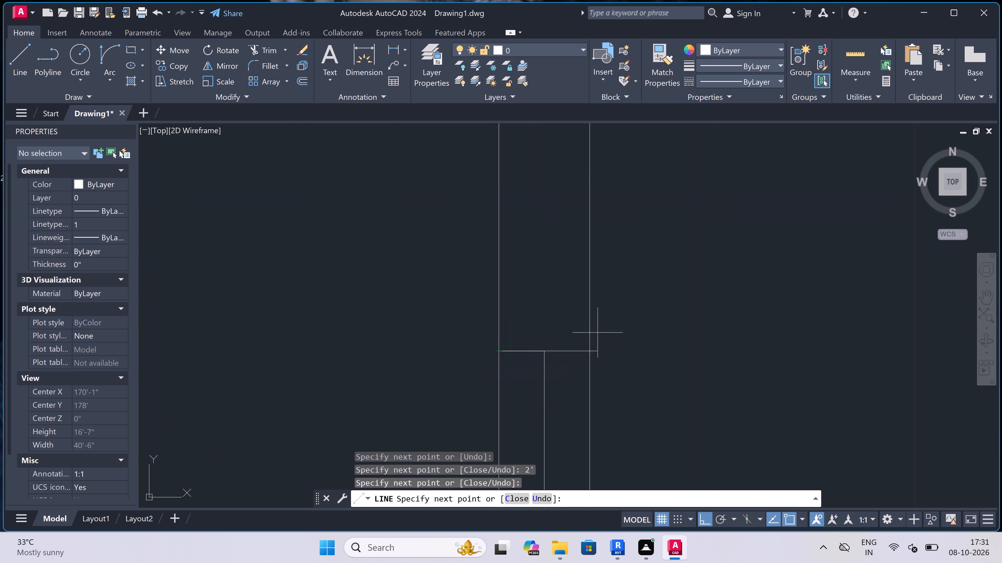
pyautogui.click(588, 351)
pyautogui.press('Escape')
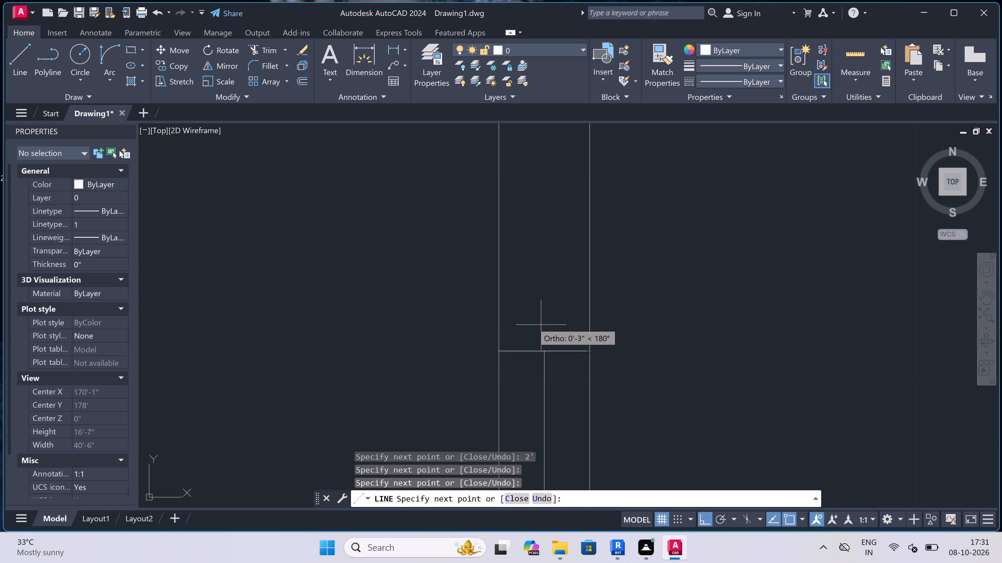
# Draw a 5' window in the right exterior wall of the large room below the top-right room, with a centre line and end jamb lines.
pyautogui.scroll(-5, 463, 304)
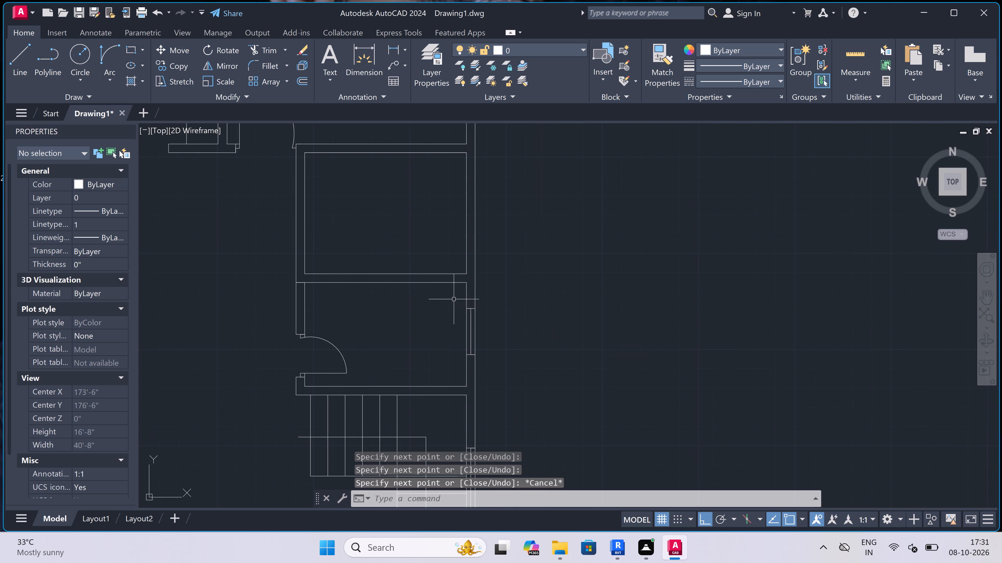
pyautogui.scroll(-1, 438, 292)
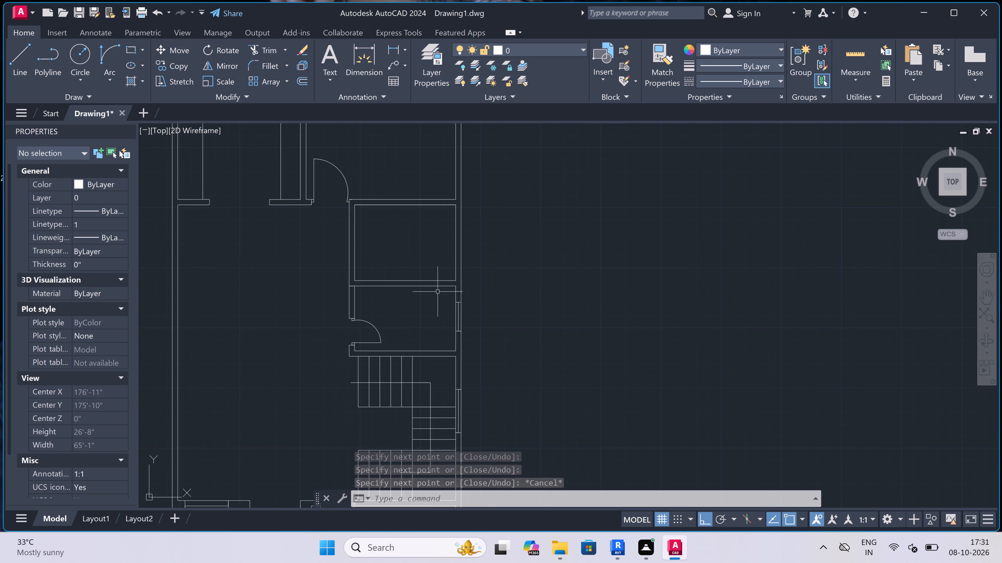
pyautogui.scroll(-2, 438, 292)
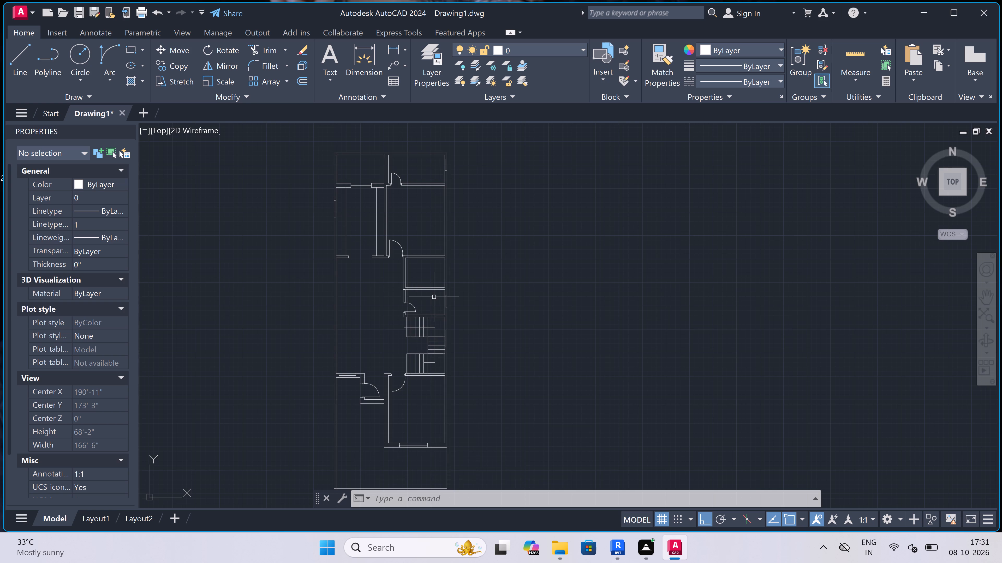
pyautogui.scroll(-1, 434, 297)
pyautogui.scroll(3, 428, 411)
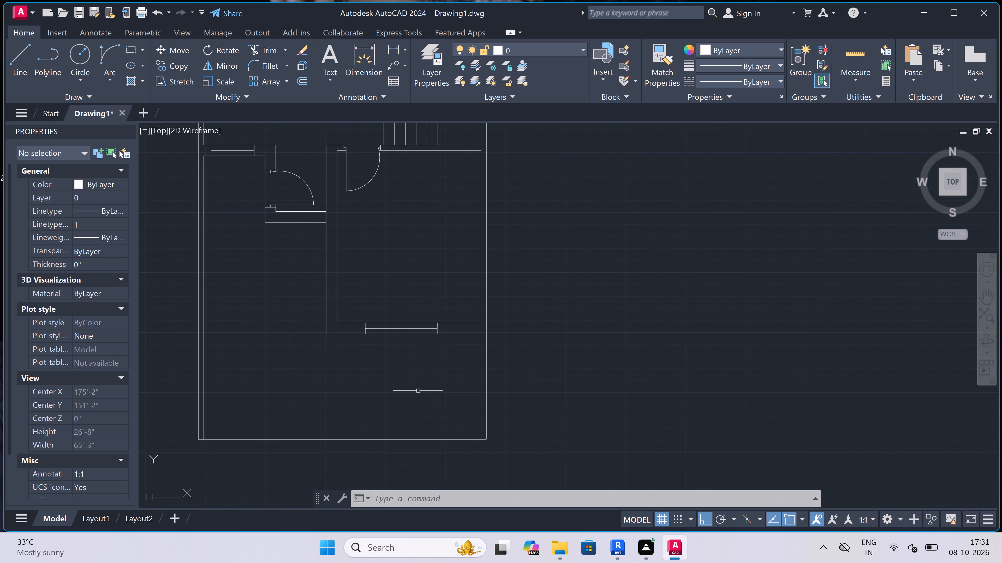
pyautogui.scroll(-4, 416, 383)
pyautogui.scroll(5, 392, 277)
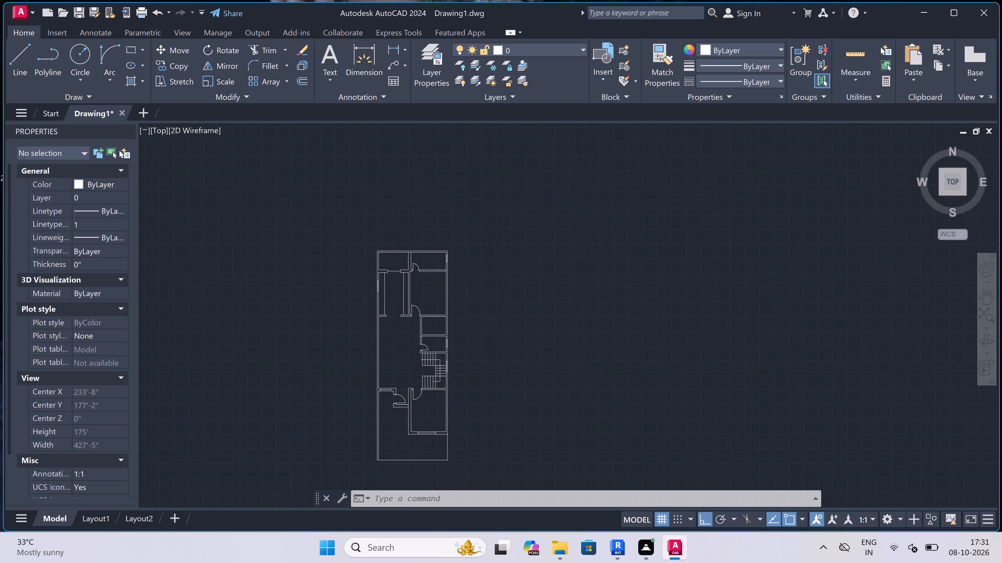
pyautogui.scroll(-3, 392, 277)
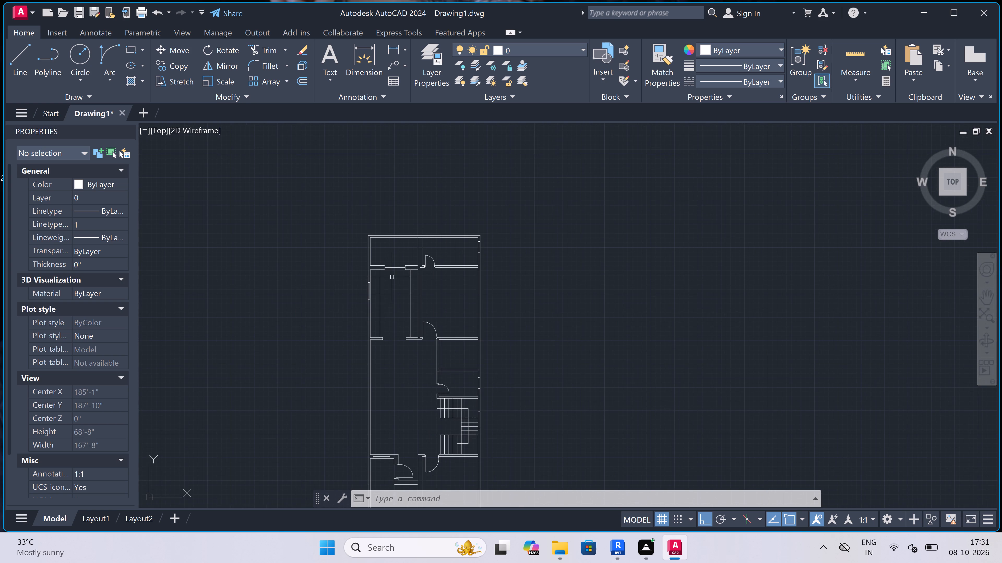
pyautogui.scroll(2, 475, 268)
pyautogui.press('space')
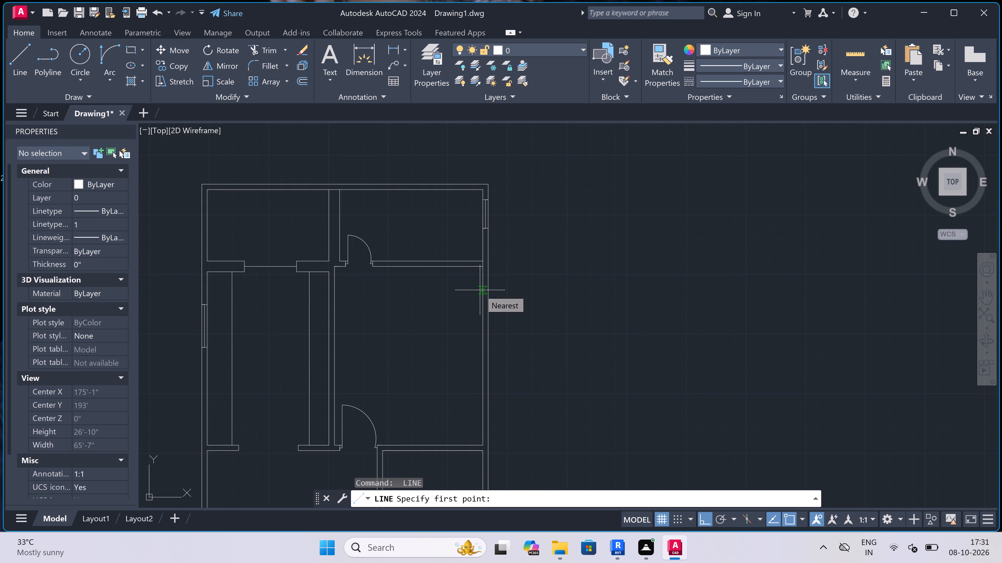
pyautogui.scroll(1, 487, 302)
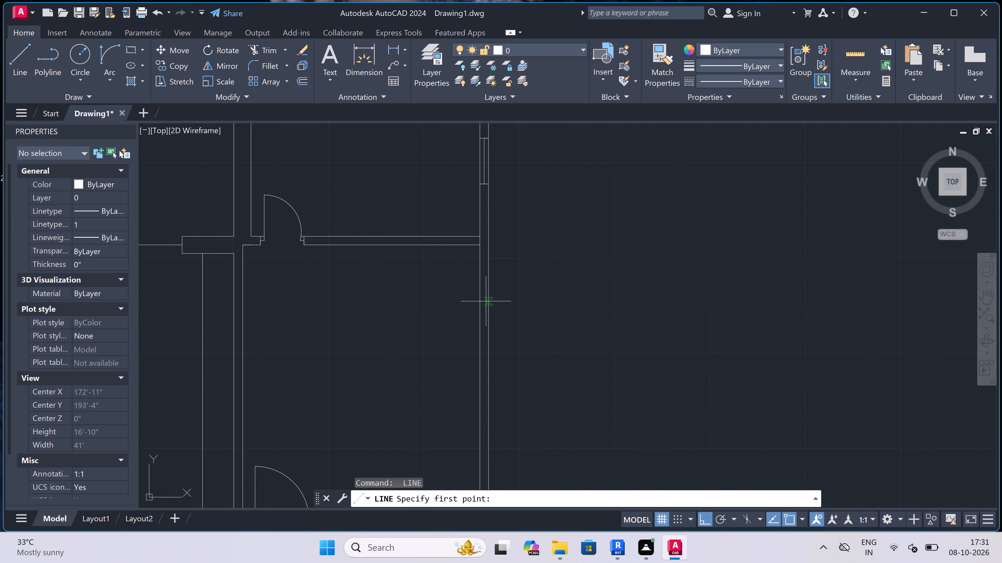
pyautogui.click(482, 301)
pyautogui.scroll(2, 484, 300)
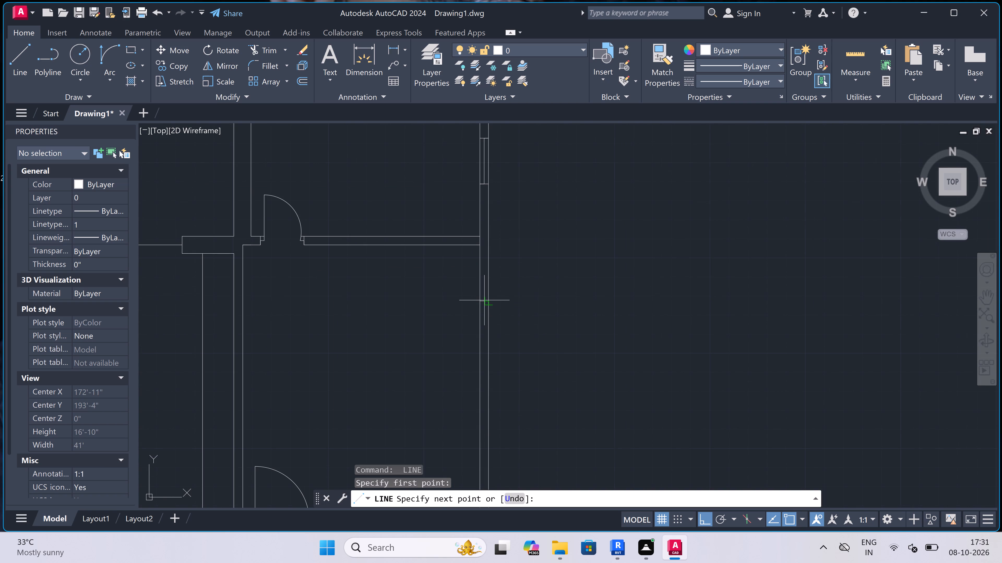
pyautogui.click(491, 301)
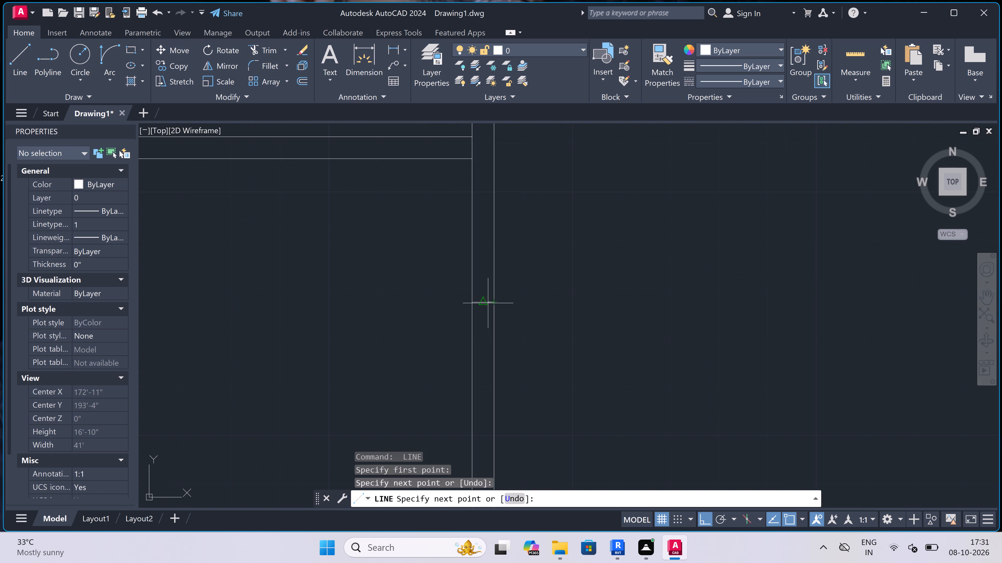
pyautogui.click(487, 303)
pyautogui.scroll(-2, 487, 303)
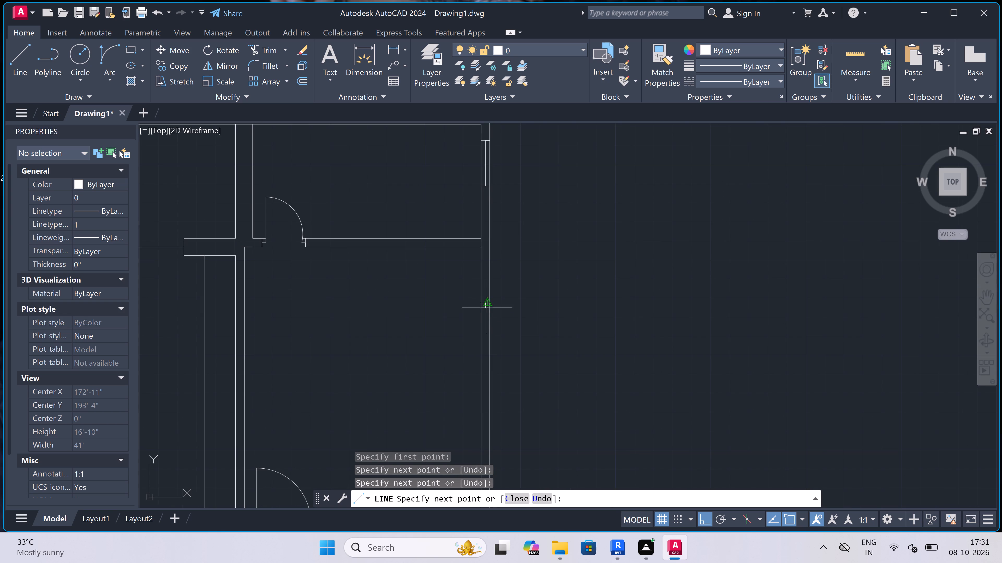
pyautogui.scroll(3, 487, 313)
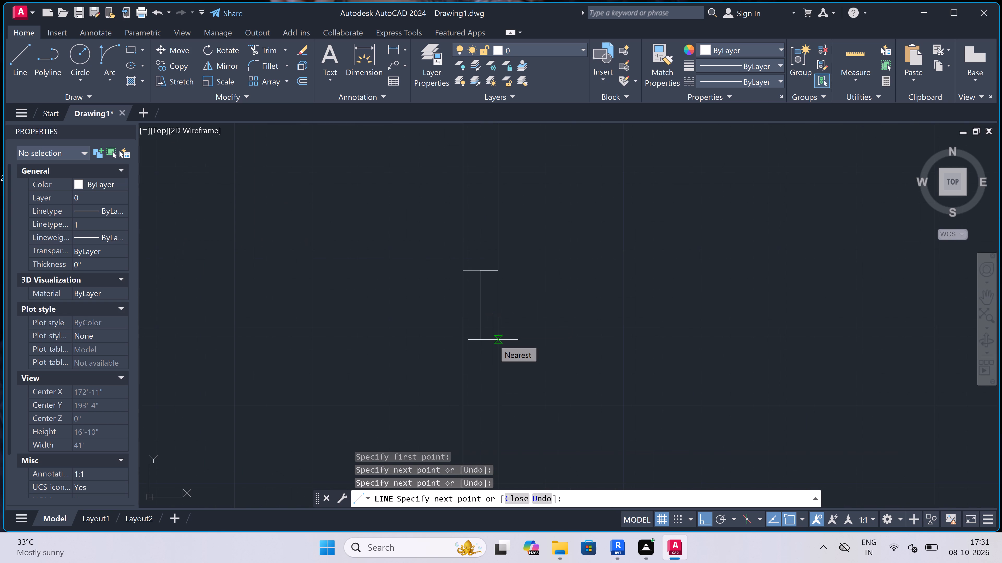
pyautogui.write("5'")
pyautogui.press('space')
pyautogui.scroll(-3, 485, 319)
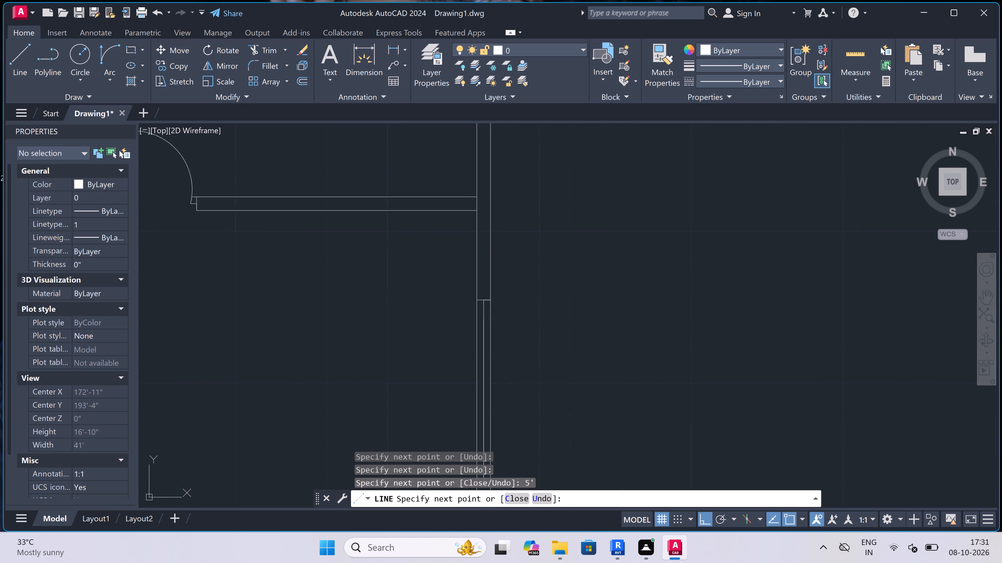
pyautogui.scroll(-3, 478, 387)
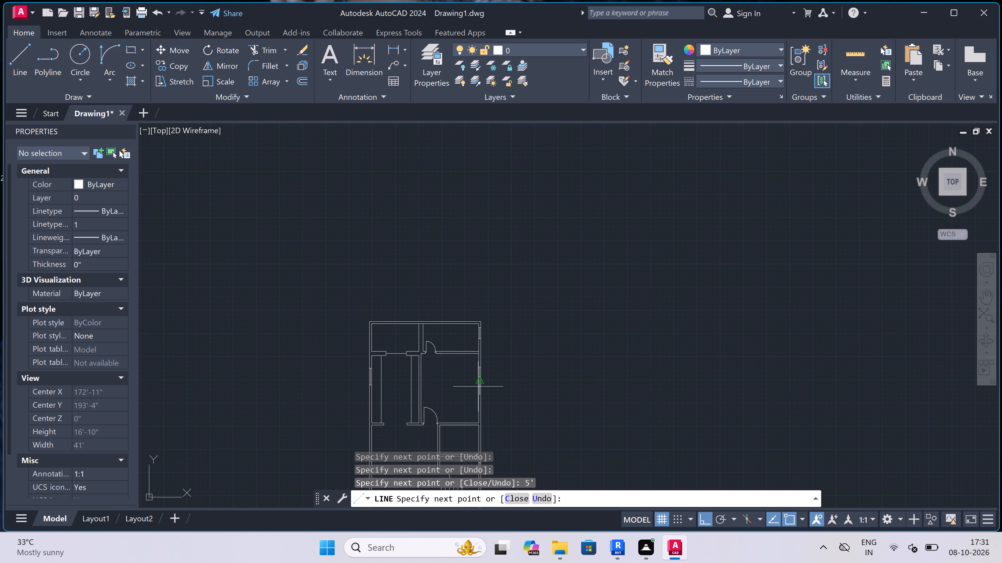
pyautogui.scroll(4, 478, 403)
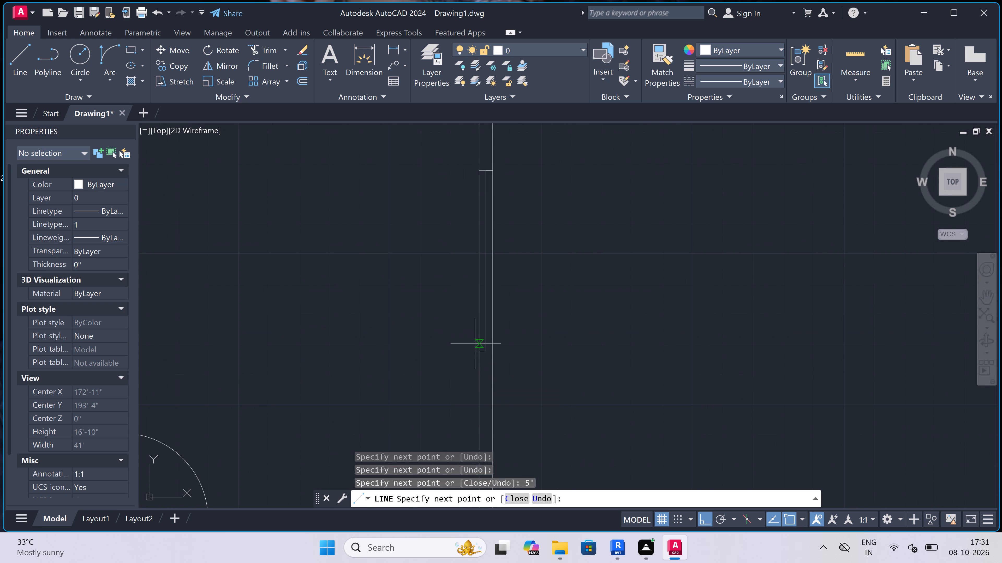
pyautogui.scroll(3, 478, 356)
pyautogui.click(482, 344)
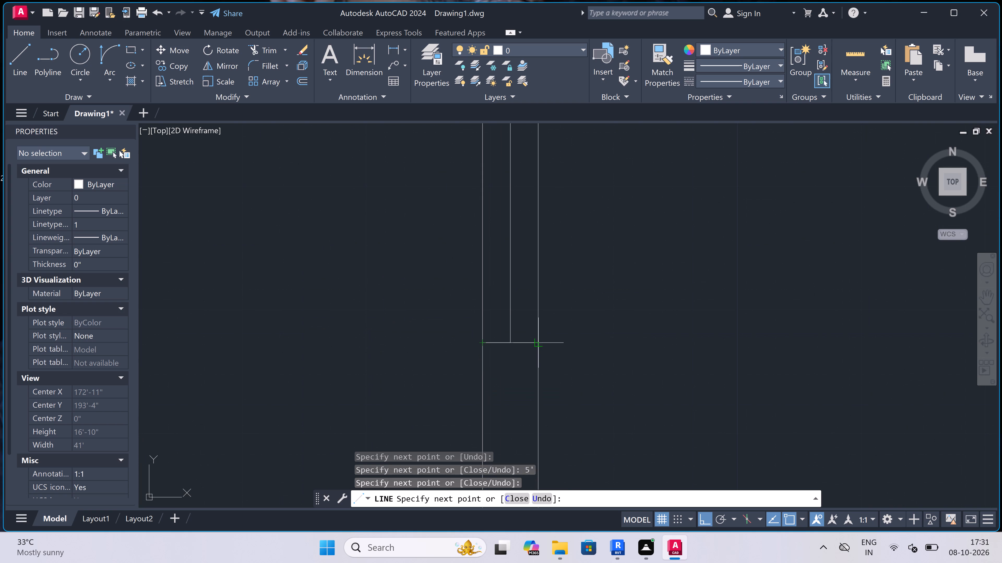
pyautogui.click(541, 341)
pyautogui.press('Escape')
# Draw a 2' window in the vertical partition between the two top rooms, with a centre line and a jamb line at each end.
pyautogui.scroll(-2, 491, 320)
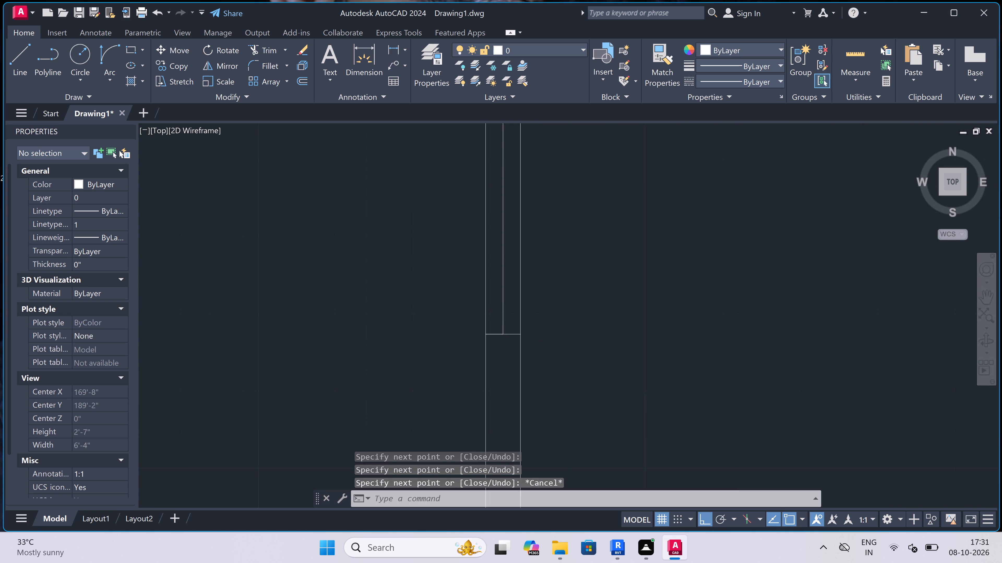
pyautogui.scroll(-3, 491, 320)
pyautogui.scroll(-4, 477, 303)
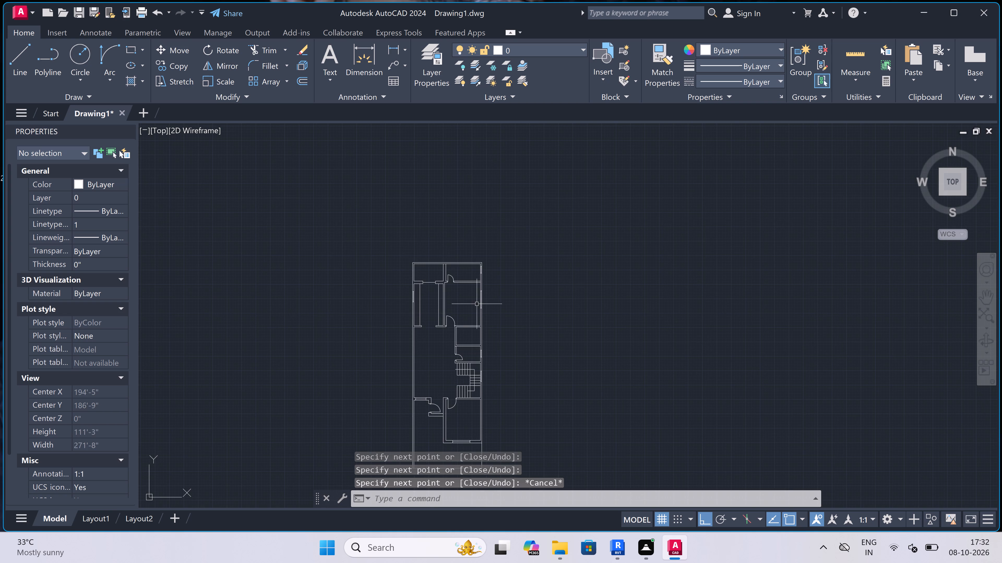
pyautogui.scroll(3, 460, 329)
pyautogui.scroll(-3, 460, 329)
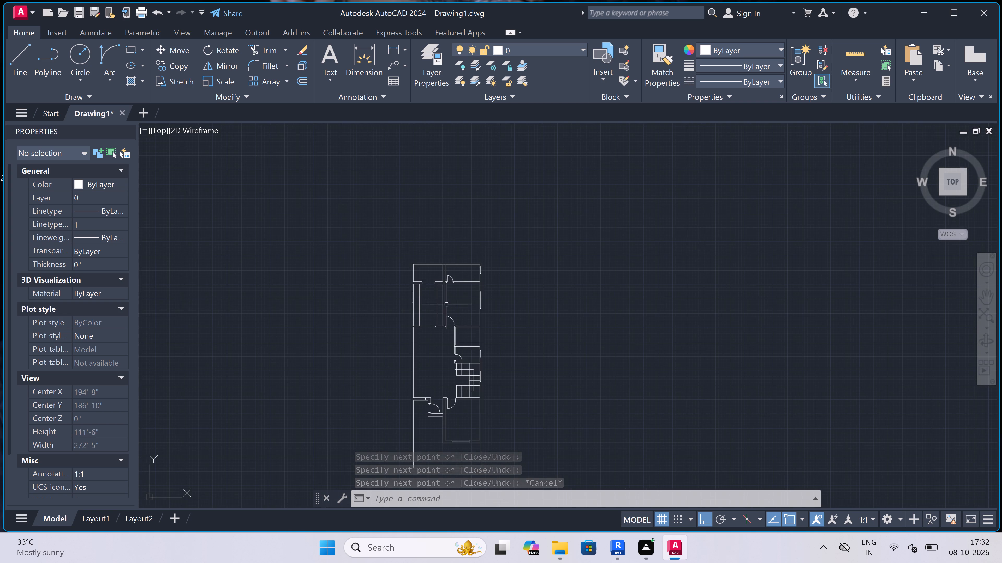
pyautogui.scroll(5, 435, 271)
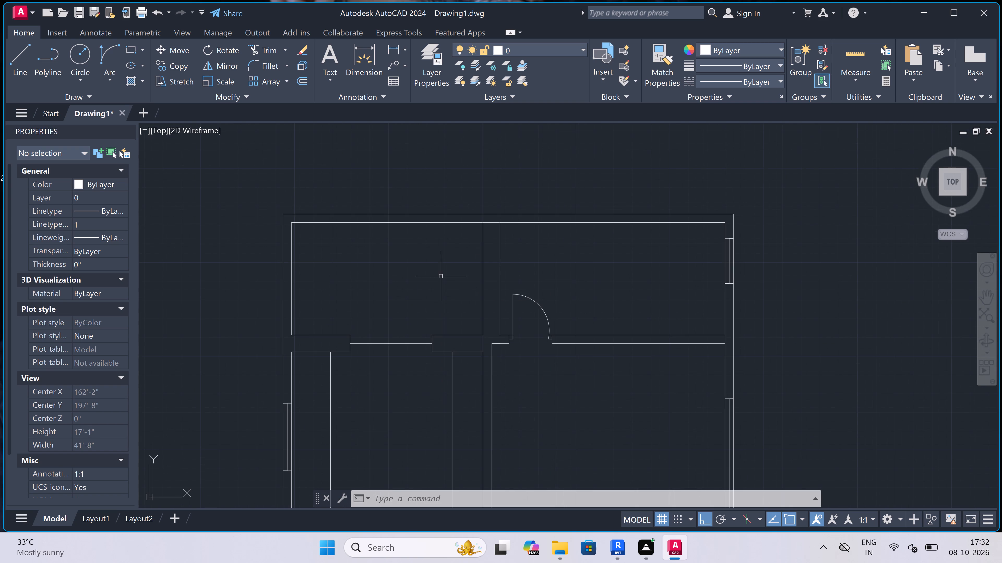
pyautogui.scroll(1, 511, 291)
pyautogui.press('space')
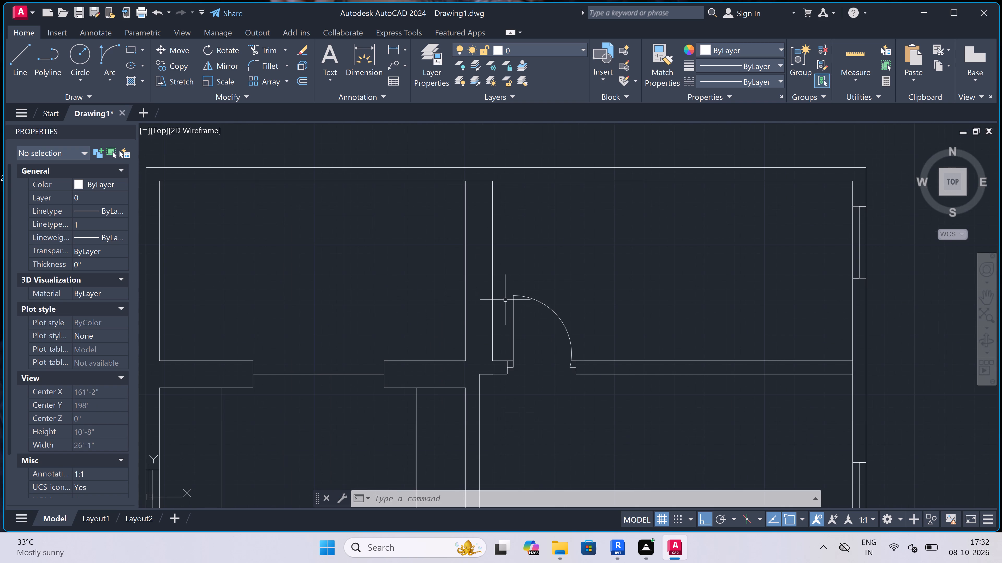
pyautogui.click(492, 330)
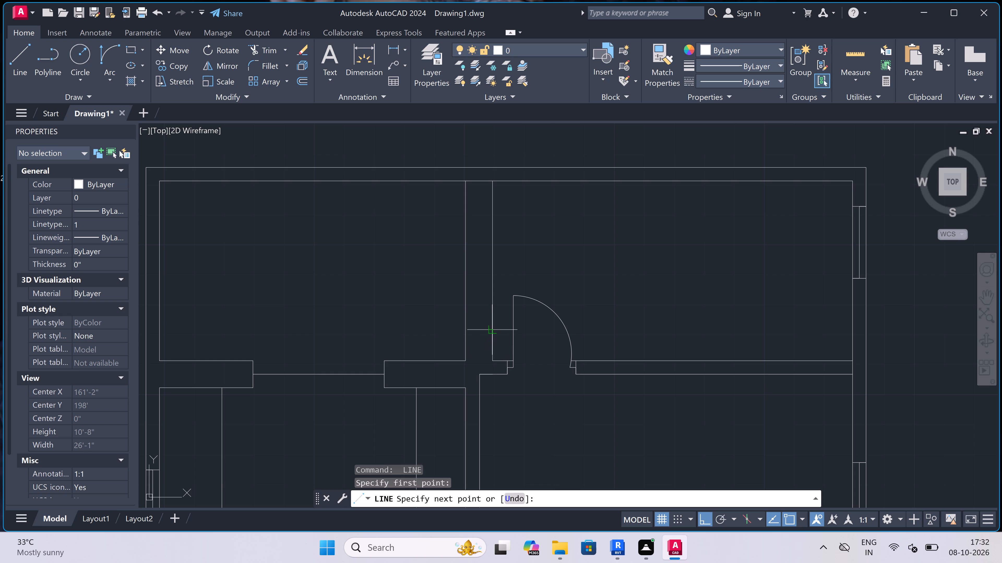
pyautogui.click(469, 330)
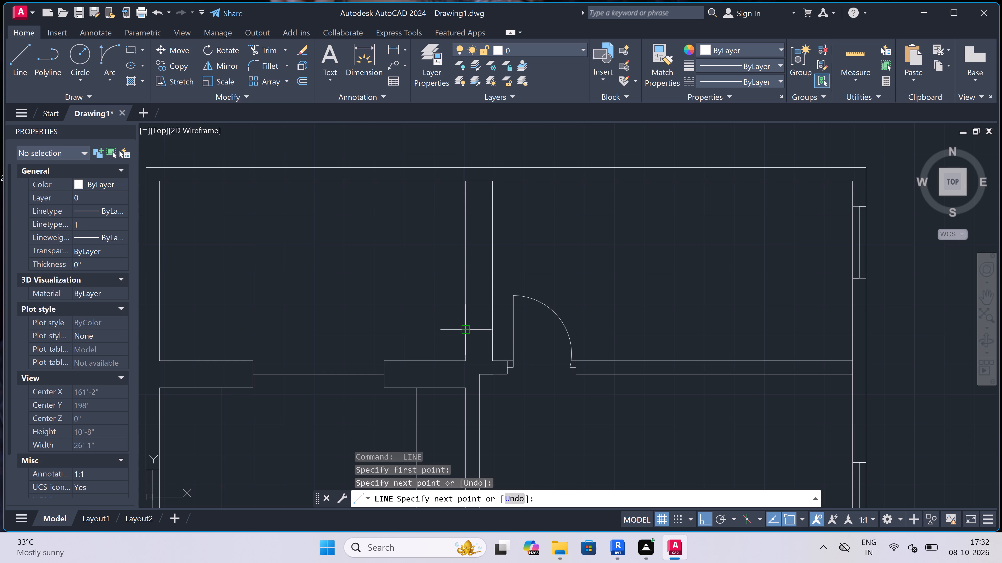
pyautogui.click(477, 327)
pyautogui.press('2')
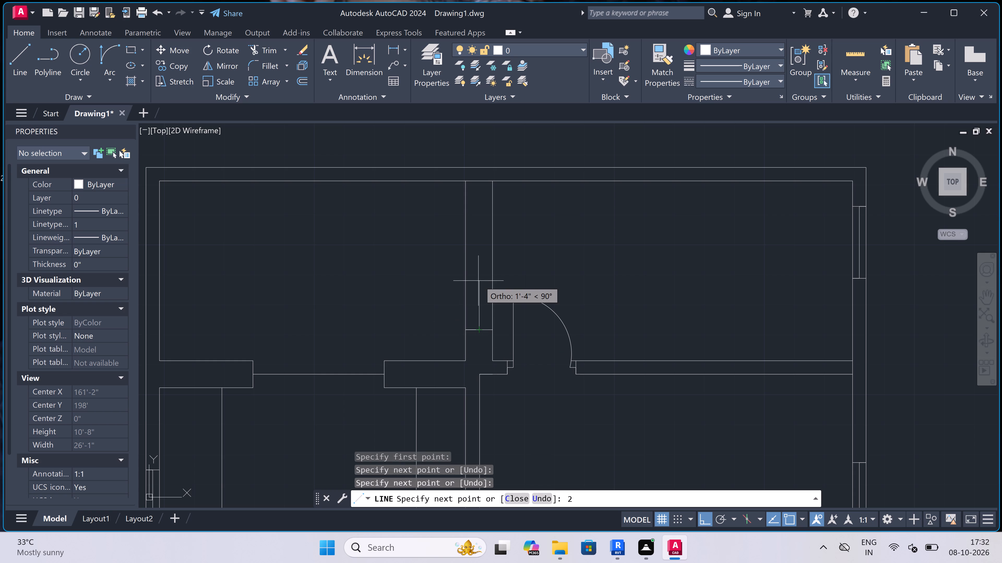
pyautogui.press("'")
pyautogui.press('space')
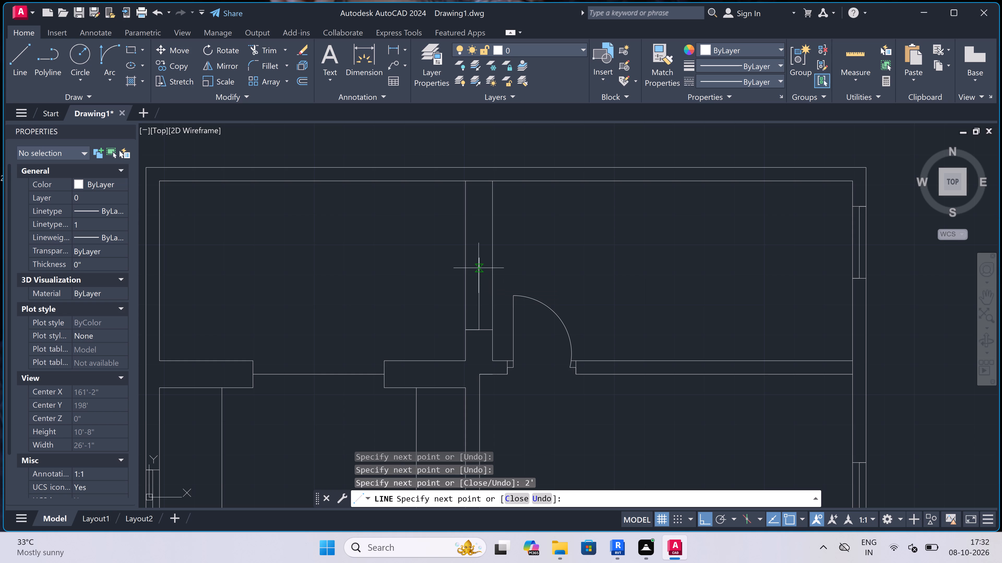
pyautogui.doubleClick(461, 258)
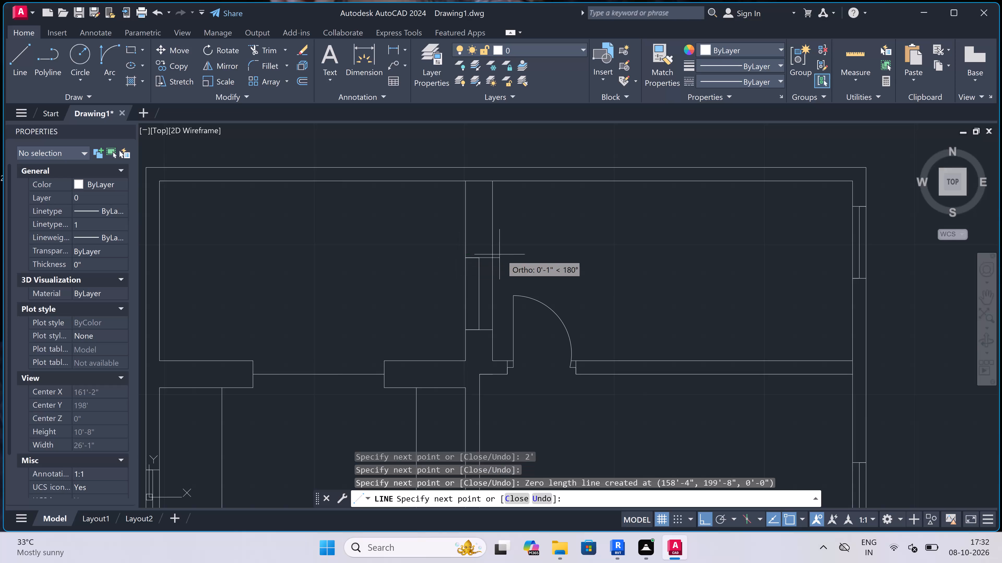
pyautogui.click(493, 255)
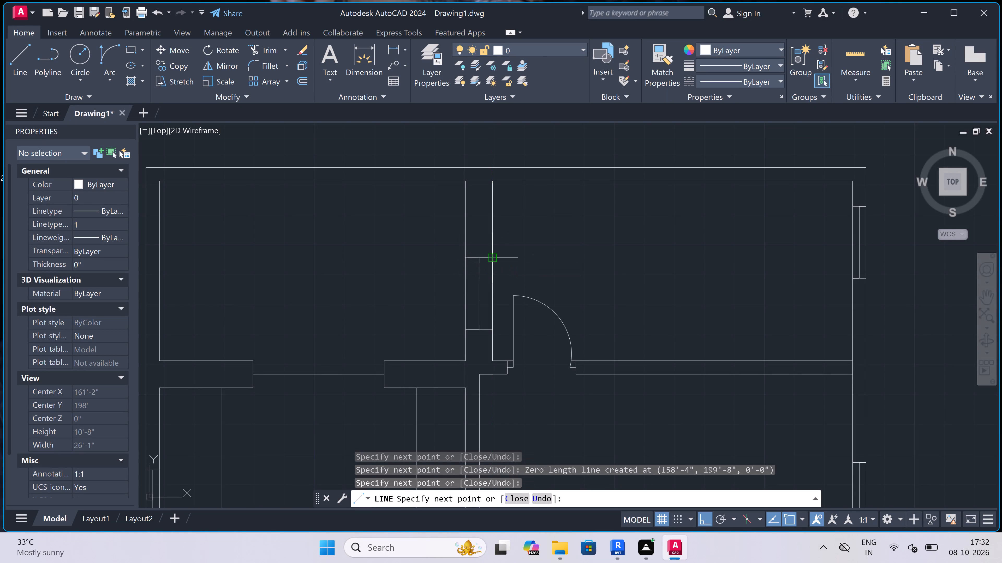
pyautogui.press('Escape')
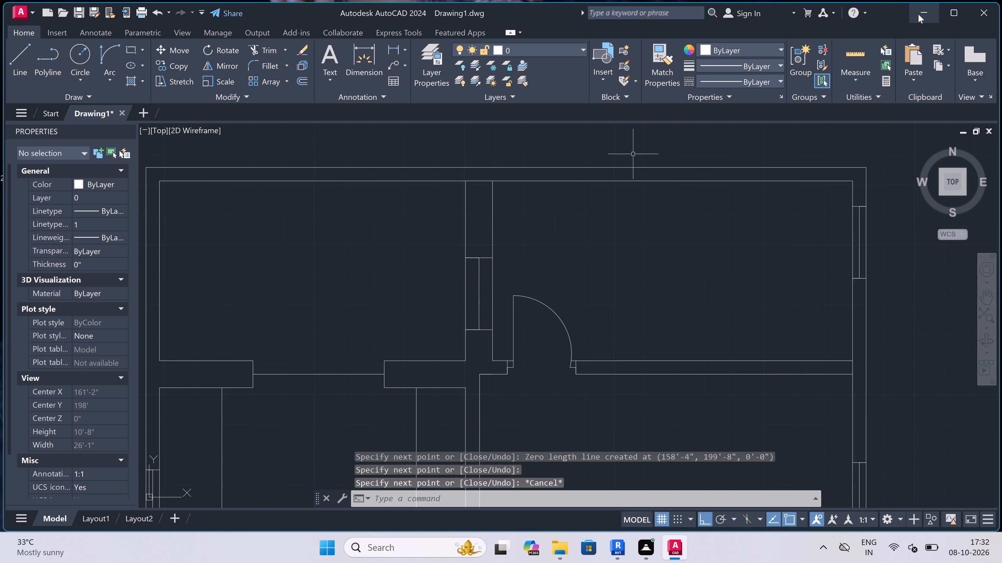
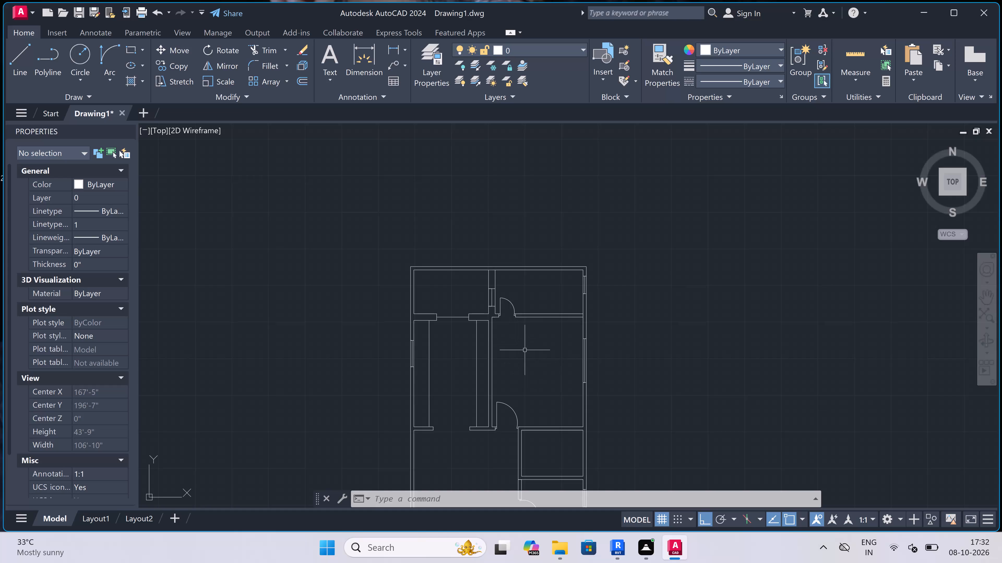
# Add a multiline text label reading LANDING with 5'6"x3'6" beneath it, in the area below the window beside the entrance door.
pyautogui.scroll(-2, 511, 291)
pyautogui.scroll(3, 521, 339)
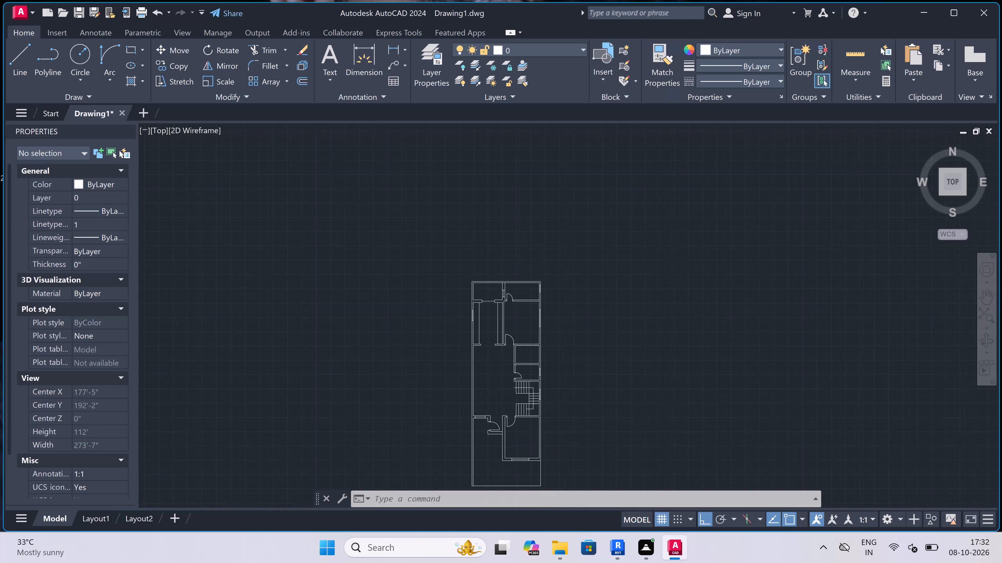
pyautogui.scroll(-3, 493, 294)
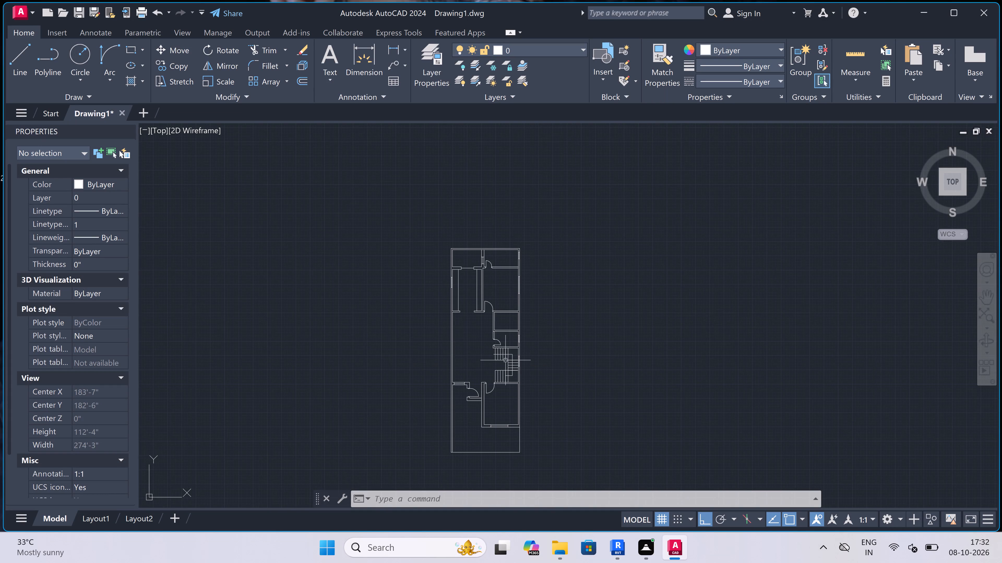
pyautogui.scroll(4, 505, 360)
pyautogui.scroll(-4, 479, 286)
pyautogui.scroll(4, 481, 333)
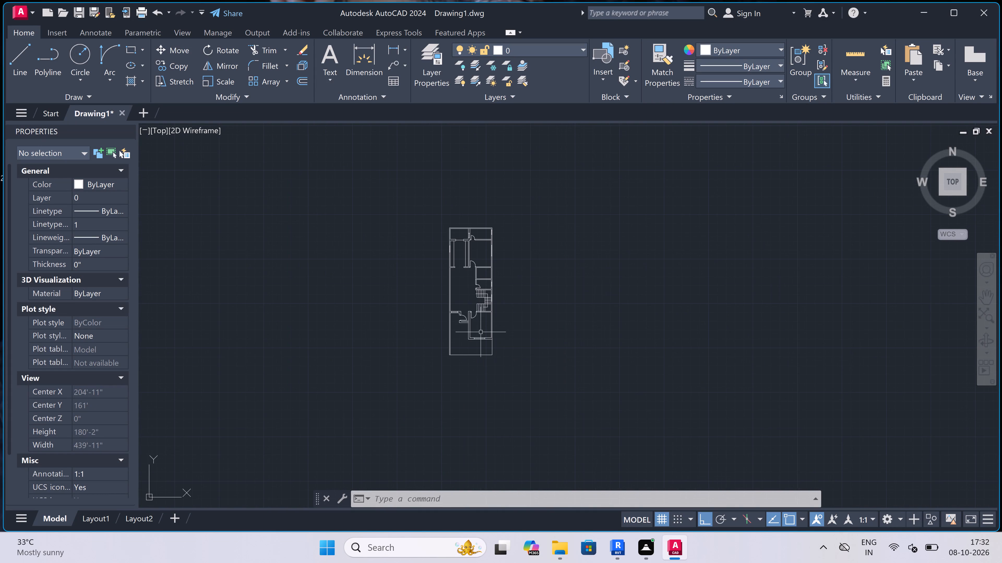
pyautogui.scroll(-3, 464, 307)
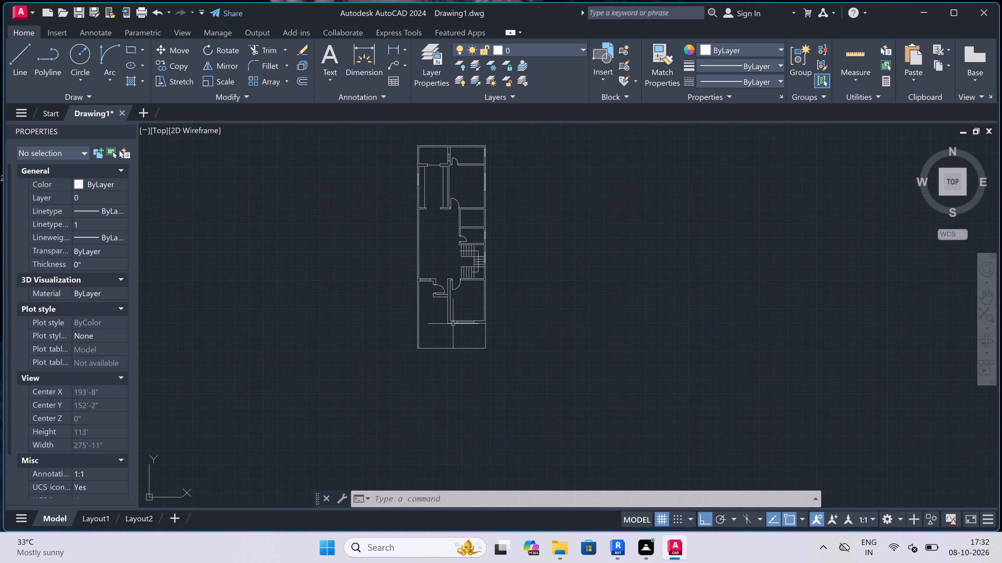
pyautogui.scroll(2, 419, 327)
pyautogui.scroll(1, 434, 293)
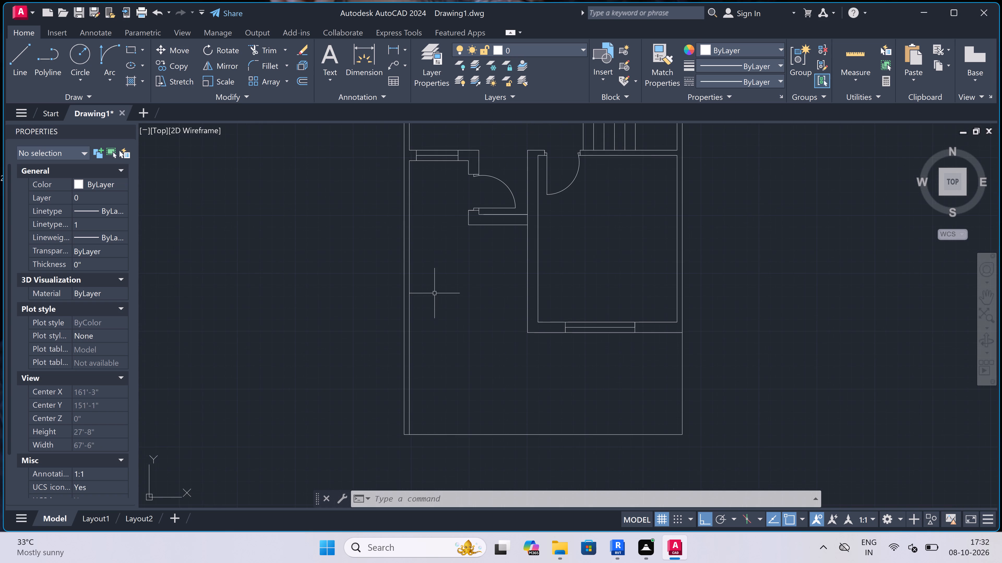
pyautogui.write('mt')
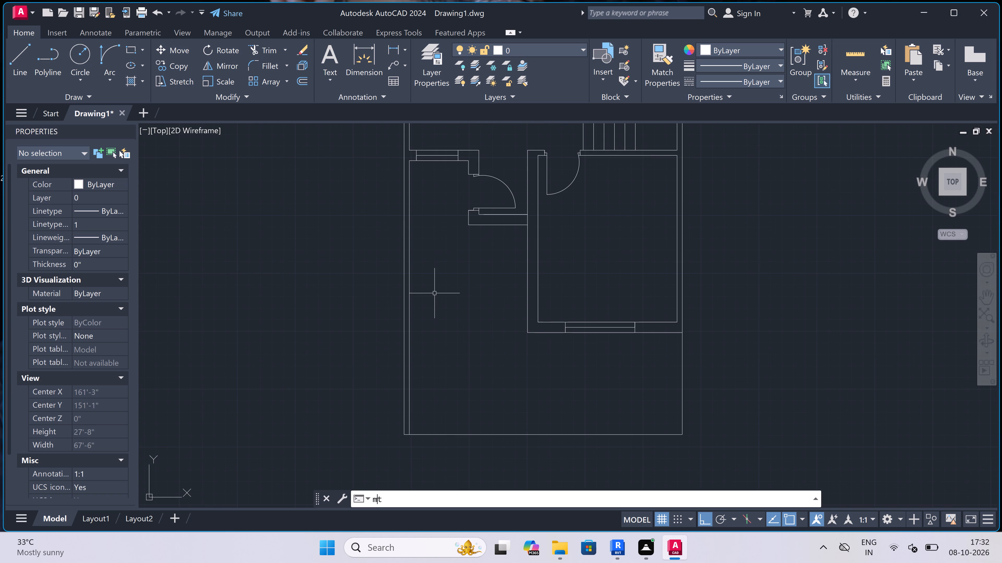
pyautogui.press('space')
pyautogui.scroll(-4, 434, 293)
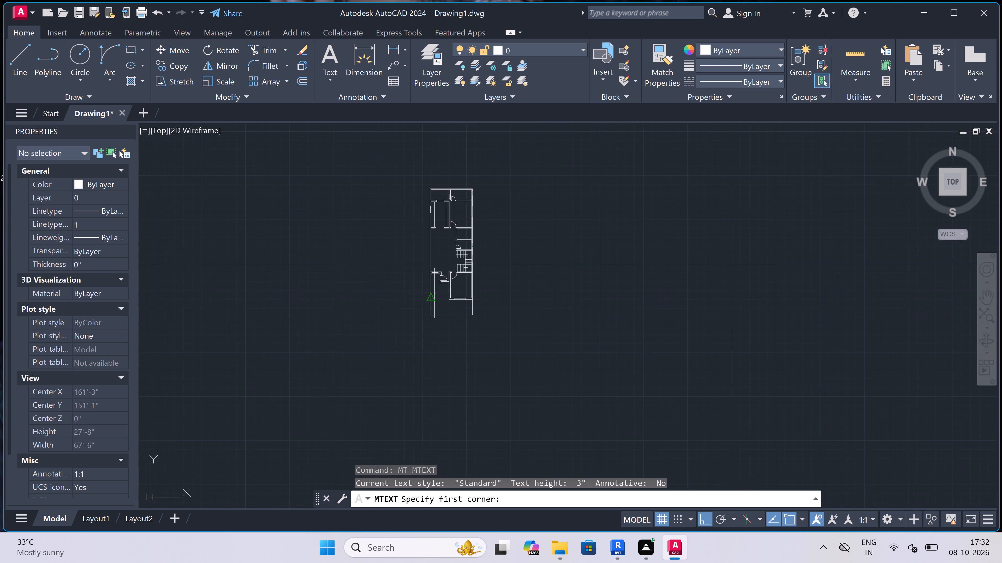
pyautogui.scroll(2, 434, 293)
pyautogui.scroll(3, 433, 241)
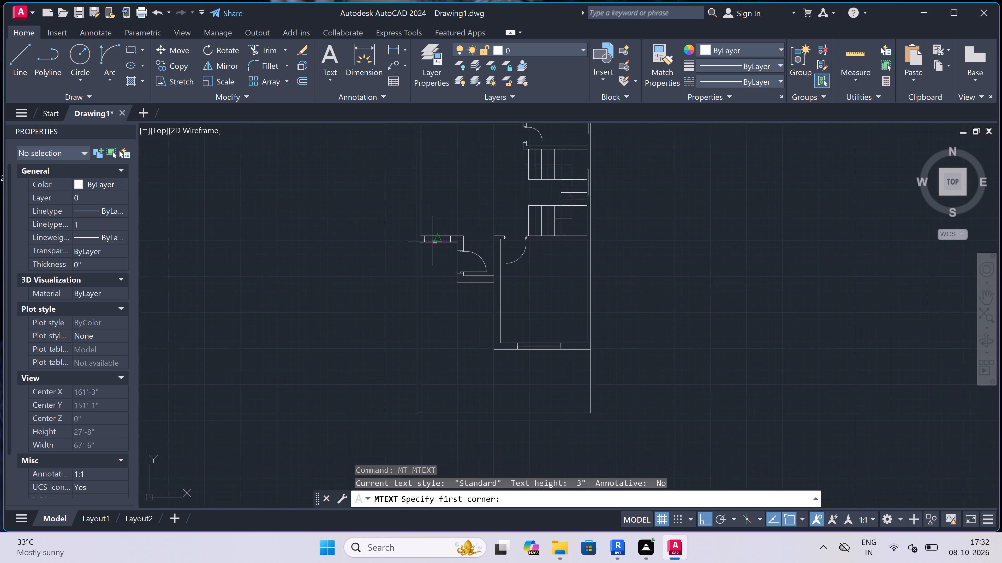
pyautogui.scroll(2, 428, 274)
pyautogui.click(388, 307)
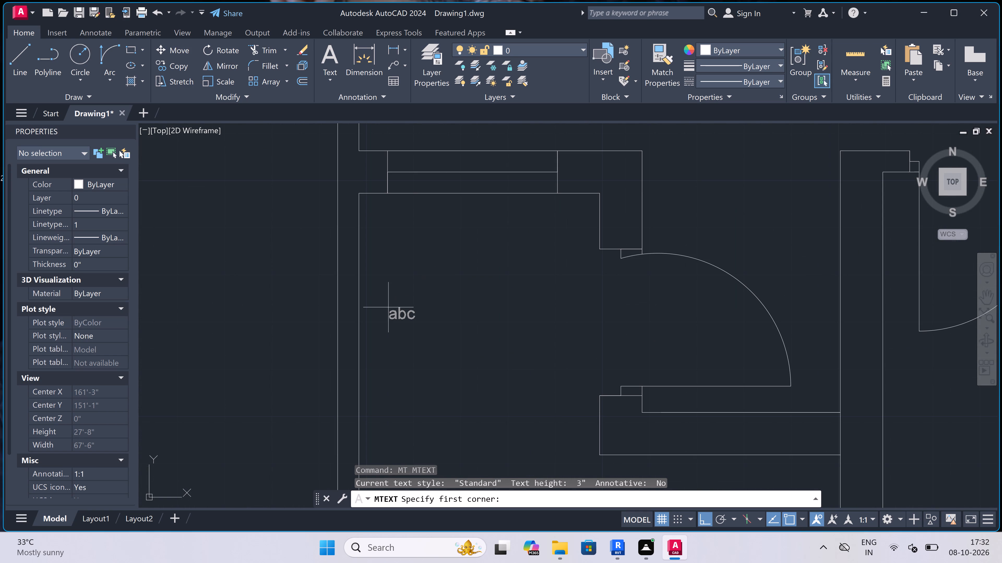
pyautogui.click(689, 334)
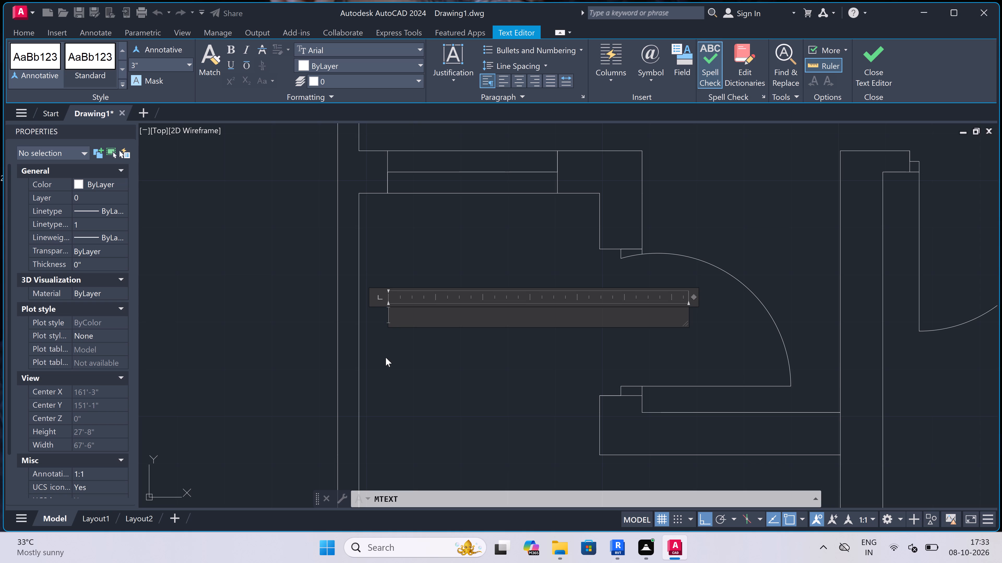
pyautogui.write('LANDING')
pyautogui.press('Return')
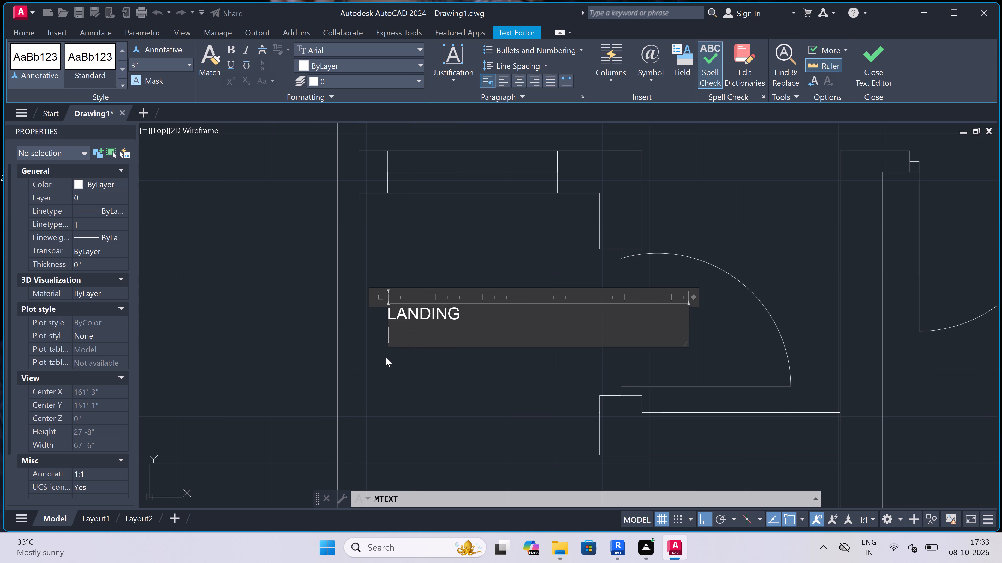
pyautogui.write("5'6")
pyautogui.write('"x')
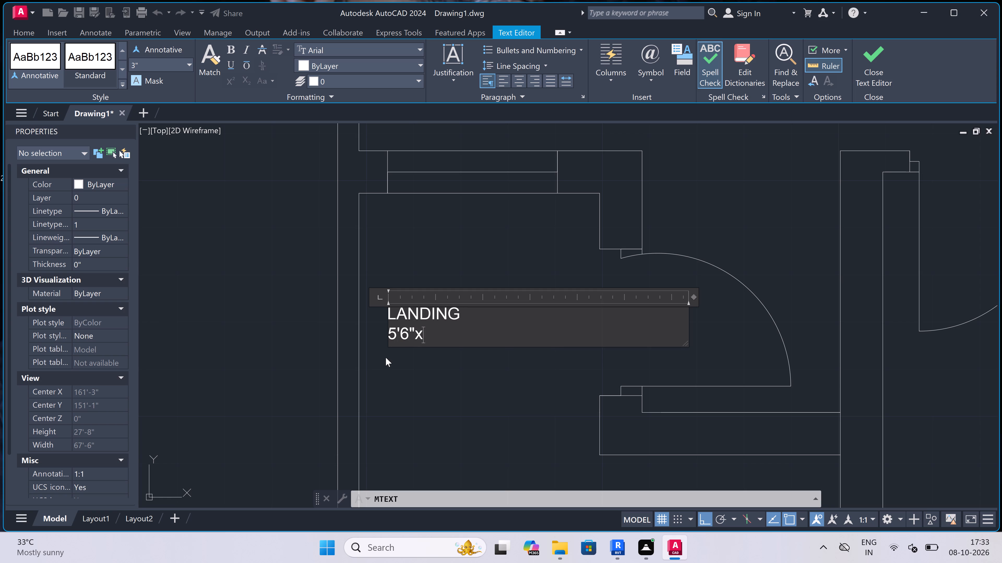
pyautogui.write('3\'6"')
pyautogui.click(386, 356)
# Add a multiline text label reading FOYER with 3'2"x4'3" beneath it, at the entrance door opening beside the landing label.
pyautogui.scroll(-4, 416, 307)
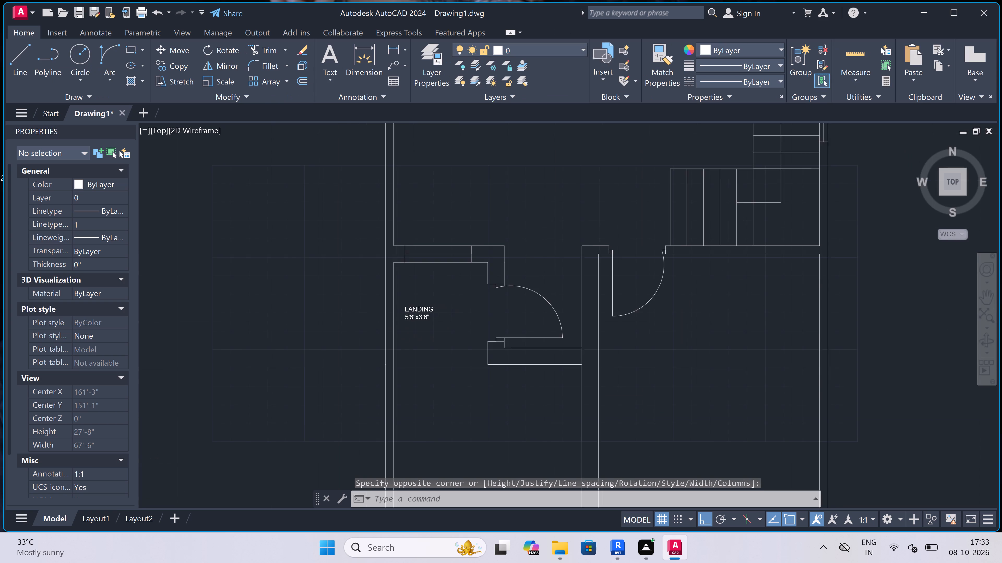
pyautogui.press('space')
pyautogui.scroll(2, 452, 311)
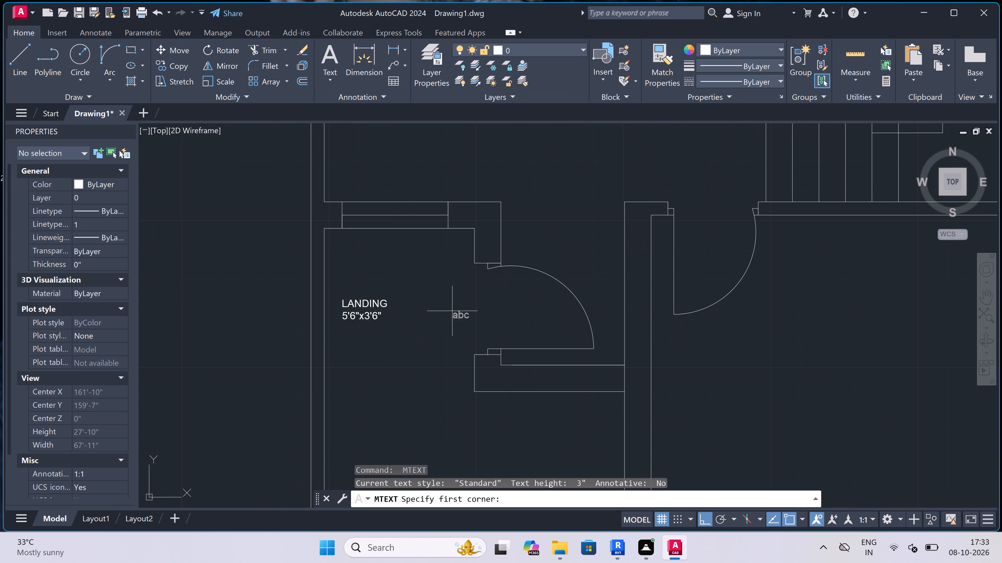
pyautogui.scroll(2, 497, 310)
pyautogui.moveTo(372, 313); pyautogui.dragTo(388, 314)
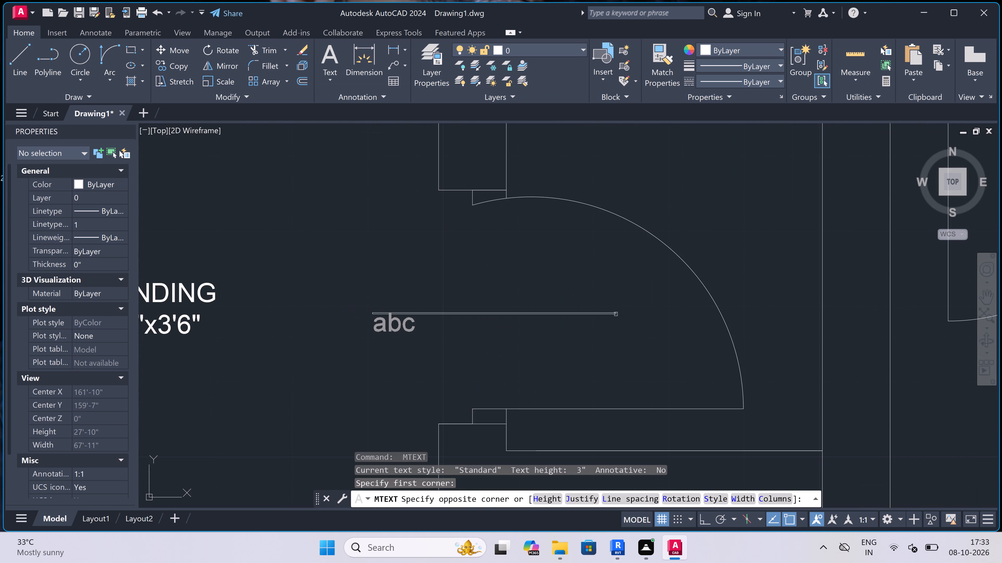
pyautogui.click(616, 314)
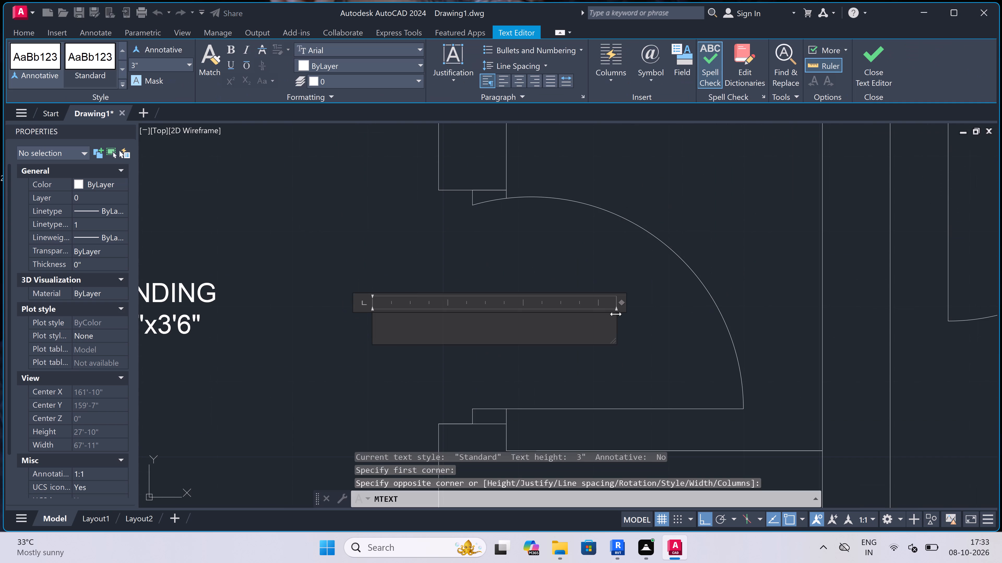
pyautogui.write('FO')
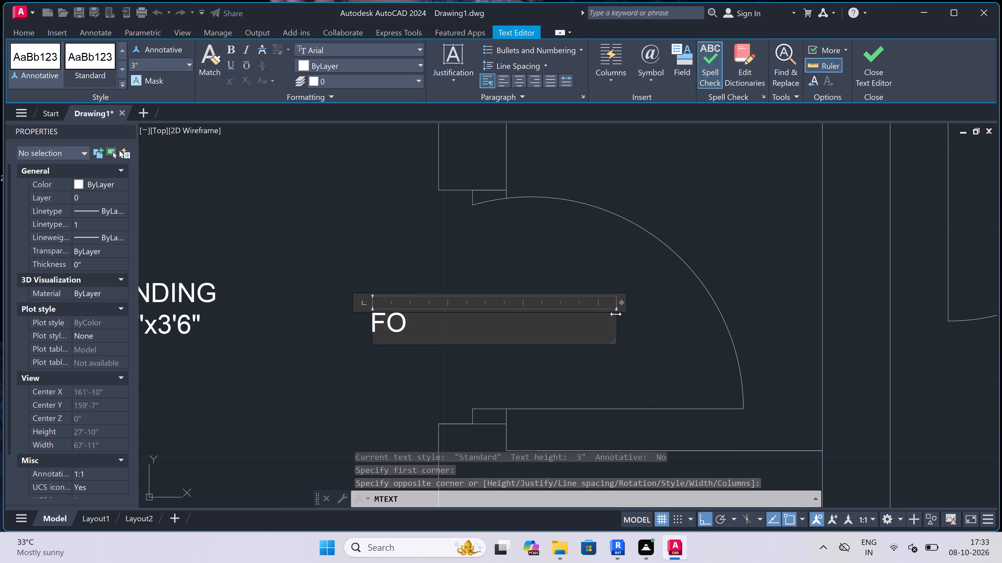
pyautogui.write('YER')
pyautogui.press('Return')
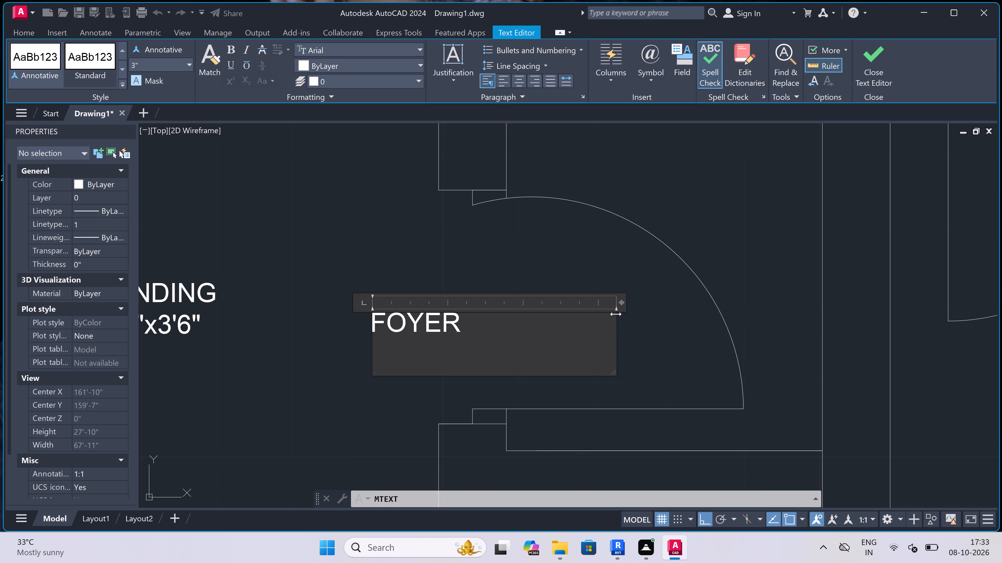
pyautogui.write("3'2")
pyautogui.write('"x')
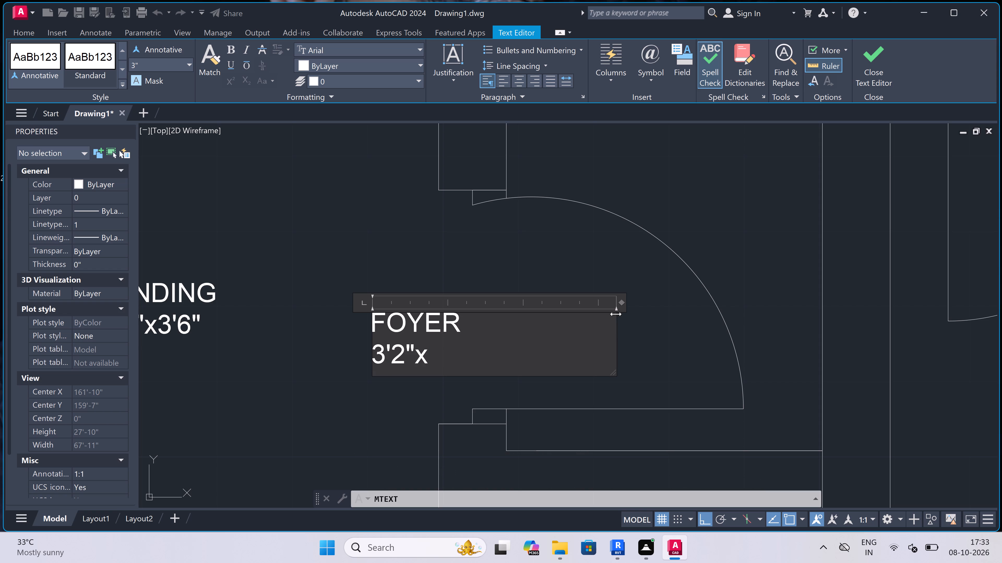
pyautogui.write("4'")
pyautogui.write('3"')
pyautogui.click(363, 255)
# Add a multiline text label reading BEDROOM with 9'6"x12'0" beneath it, near the top of the room below the staircase.
pyautogui.scroll(-4, 363, 254)
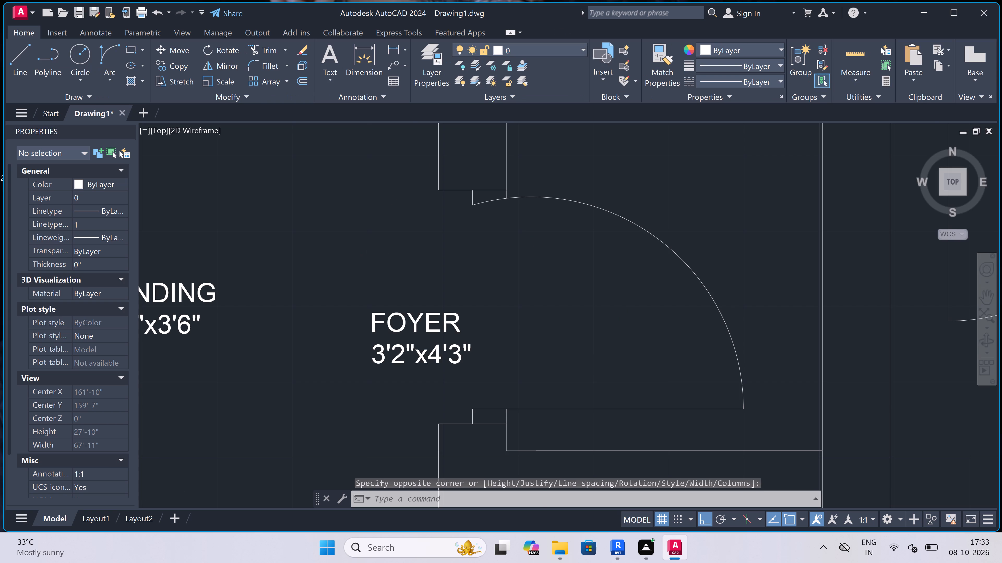
pyautogui.scroll(-5, 363, 254)
pyautogui.scroll(1, 449, 270)
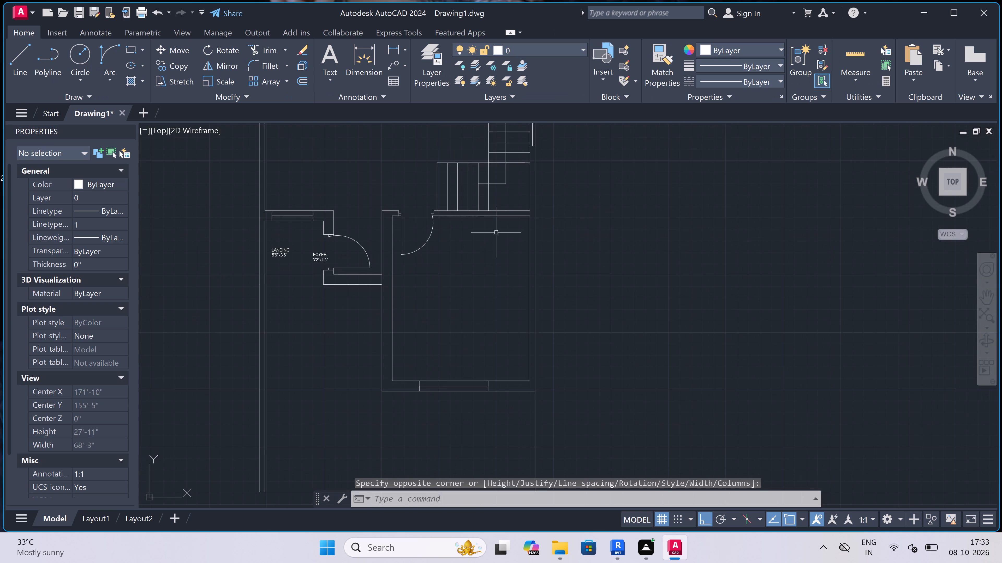
pyautogui.scroll(2, 504, 224)
pyautogui.press('space')
pyautogui.moveTo(387, 231); pyautogui.dragTo(387, 231)
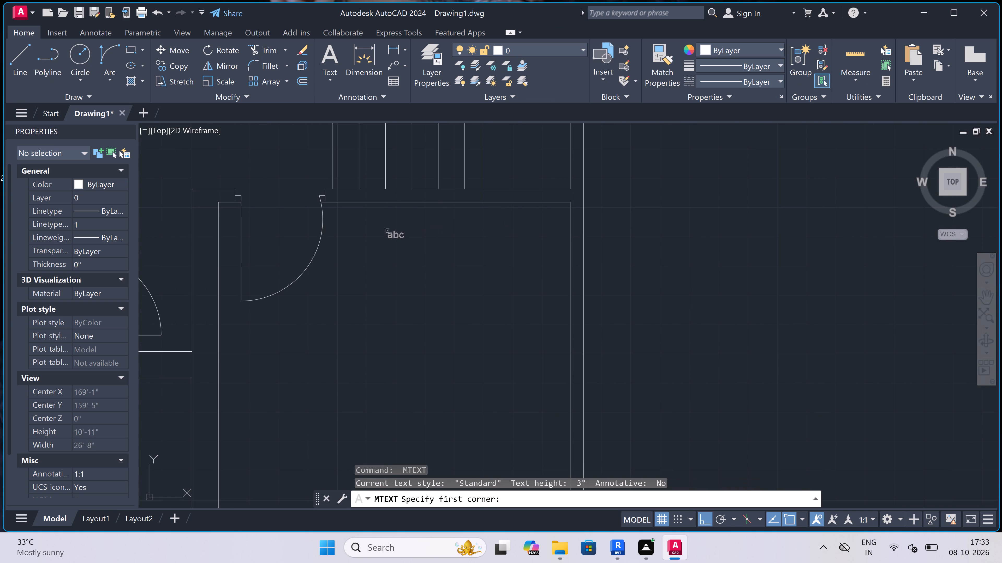
pyautogui.moveTo(387, 231); pyautogui.dragTo(391, 233)
pyautogui.click(623, 249)
pyautogui.scroll(-2, 524, 257)
pyautogui.scroll(3, 516, 237)
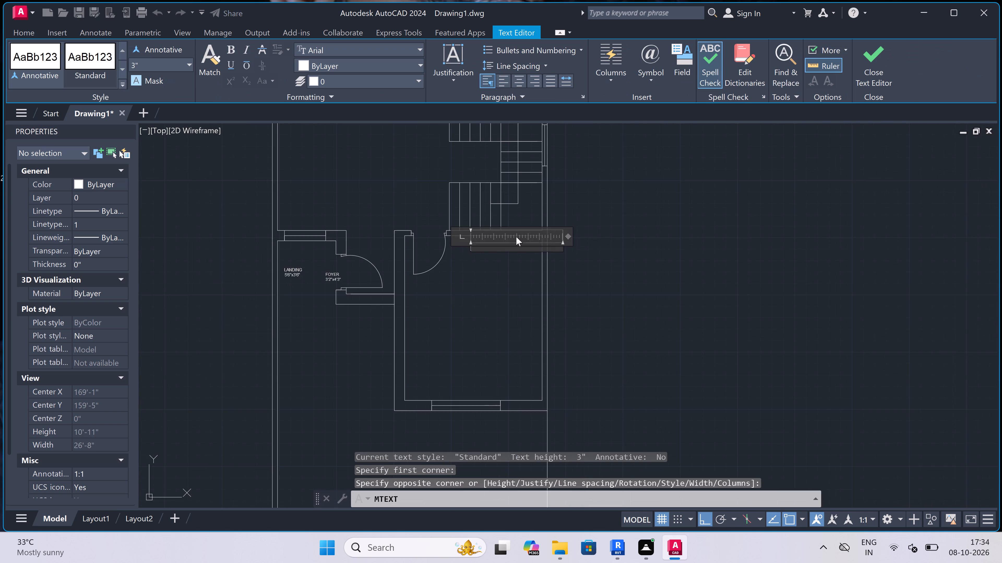
pyautogui.scroll(2, 516, 237)
pyautogui.scroll(-2, 516, 237)
pyautogui.scroll(1, 472, 244)
pyautogui.scroll(-2, 472, 244)
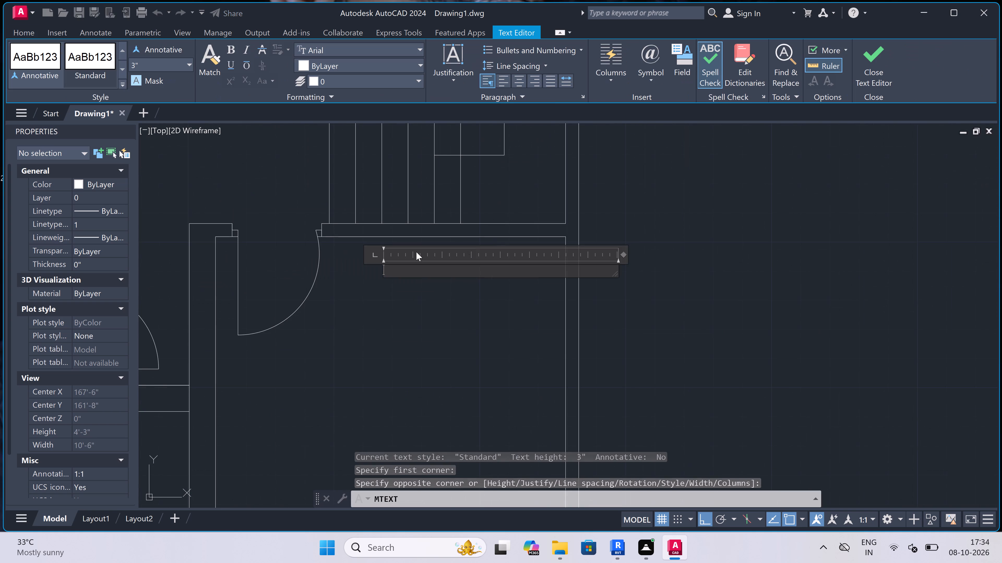
pyautogui.scroll(2, 416, 252)
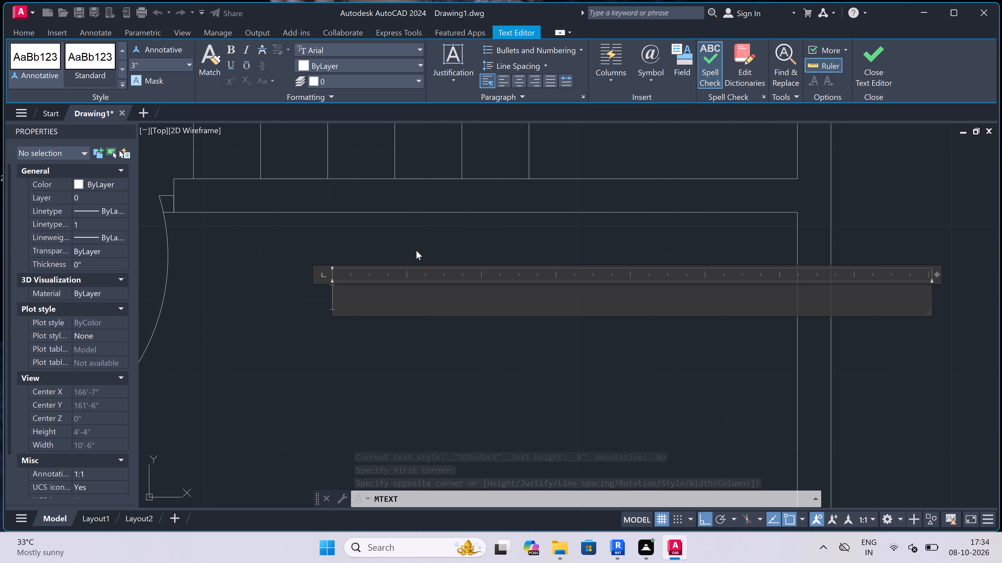
pyautogui.write('BEDROOM')
pyautogui.press('Return')
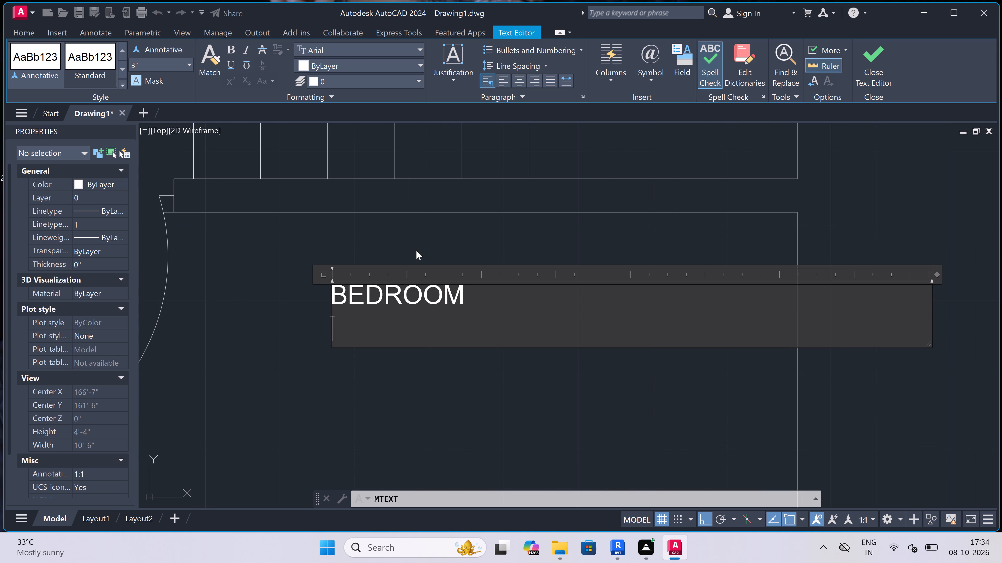
pyautogui.write("9'6")
pyautogui.hotkey('shift', '"')
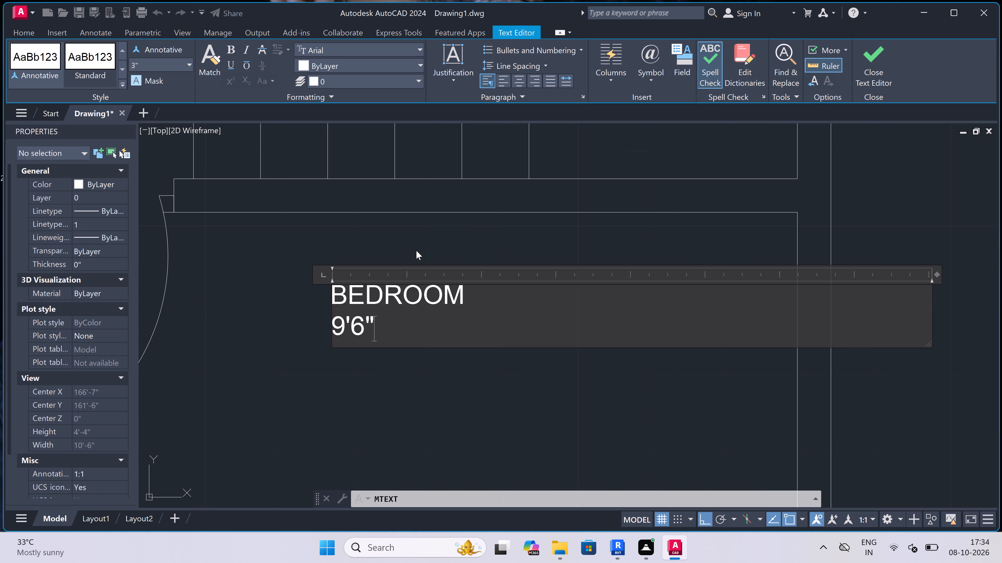
pyautogui.press('x')
pyautogui.write('12')
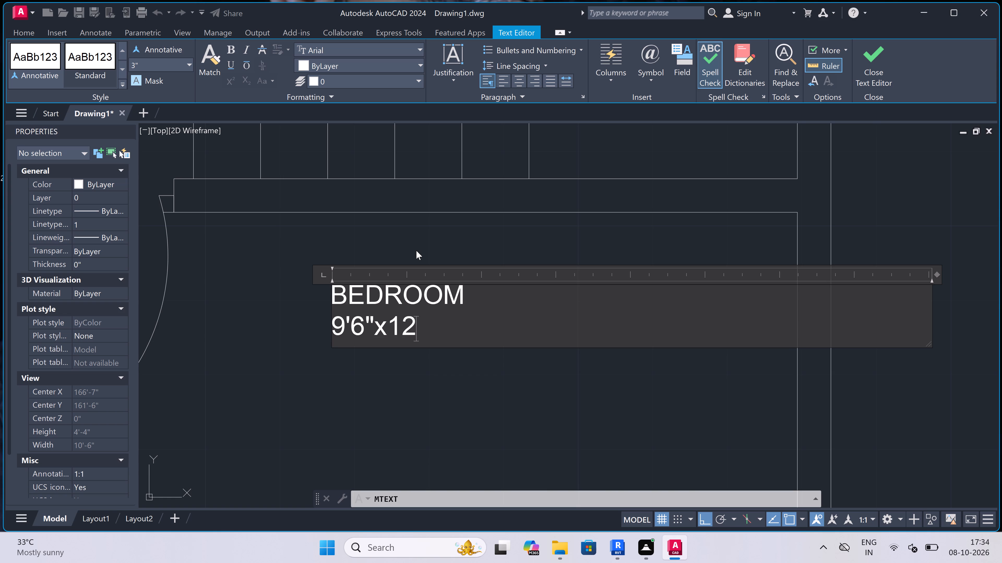
pyautogui.write('\'0"')
pyautogui.click(416, 250)
# Add a multiline text label reading LIVING\DINING HALL with 11'10"x20'6" beneath it, in the open hall beside the staircase.
pyautogui.scroll(-4, 416, 250)
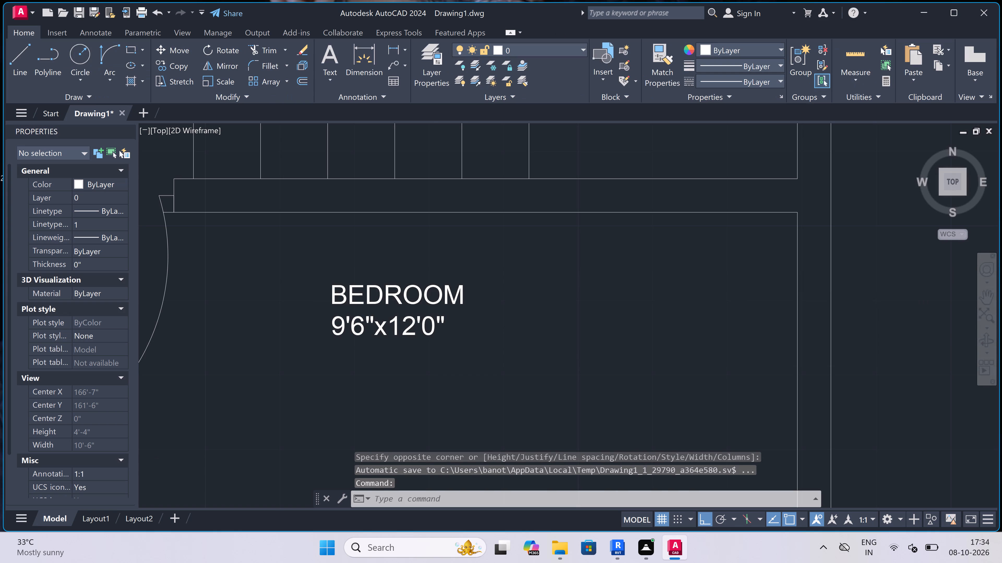
pyautogui.scroll(-7, 416, 250)
pyautogui.scroll(3, 410, 224)
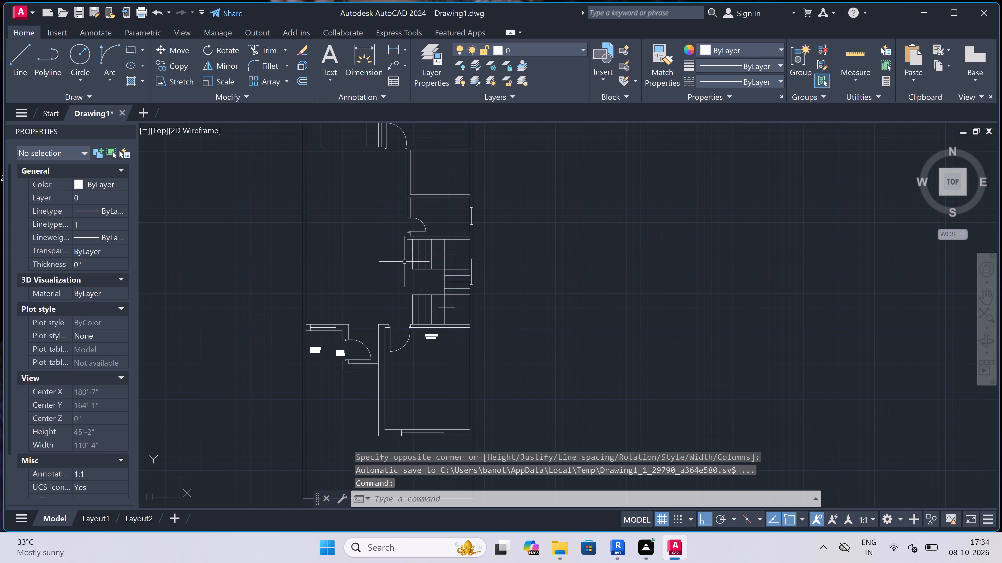
pyautogui.press('space')
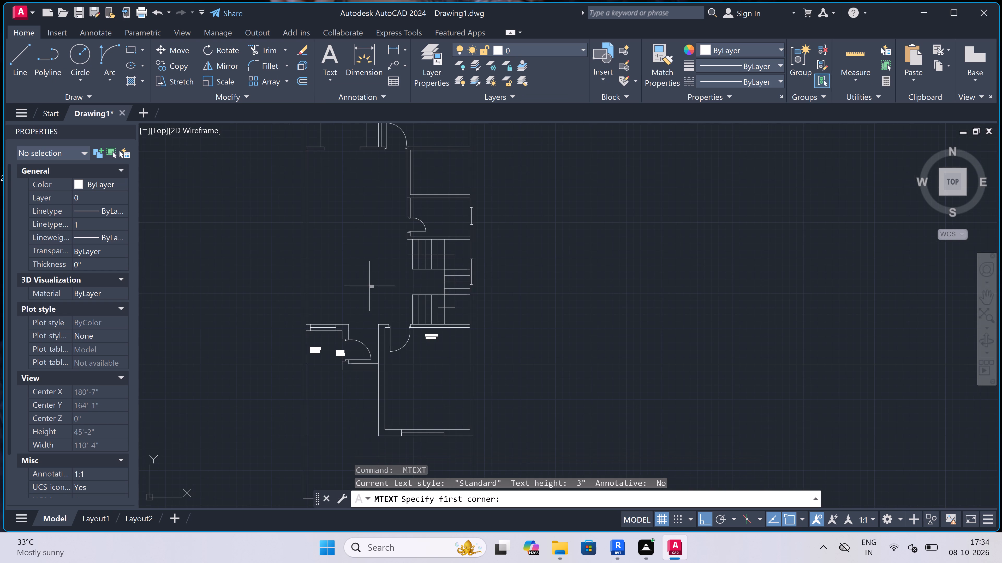
pyautogui.scroll(-1, 349, 283)
pyautogui.scroll(2, 344, 258)
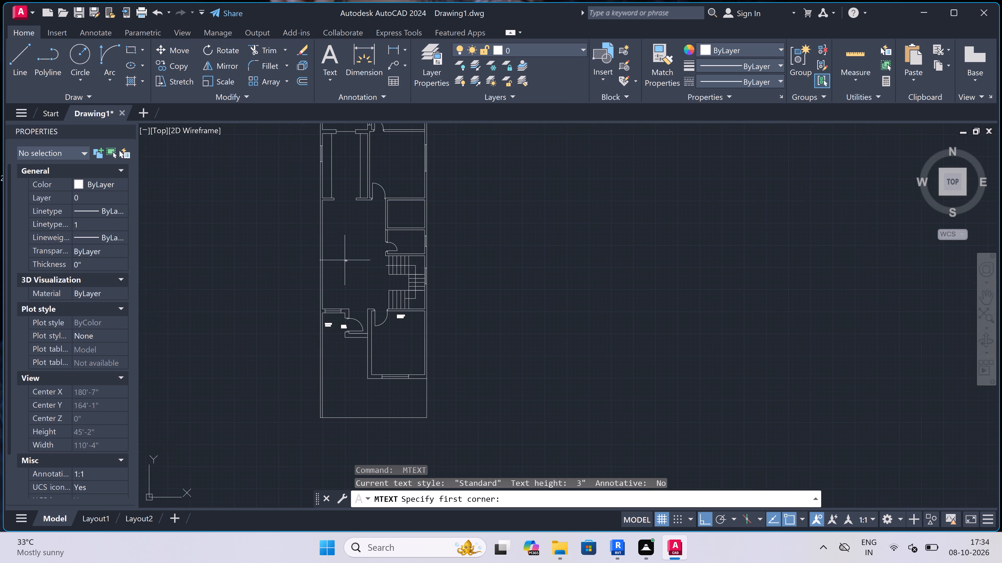
pyautogui.click(331, 249)
pyautogui.click(609, 255)
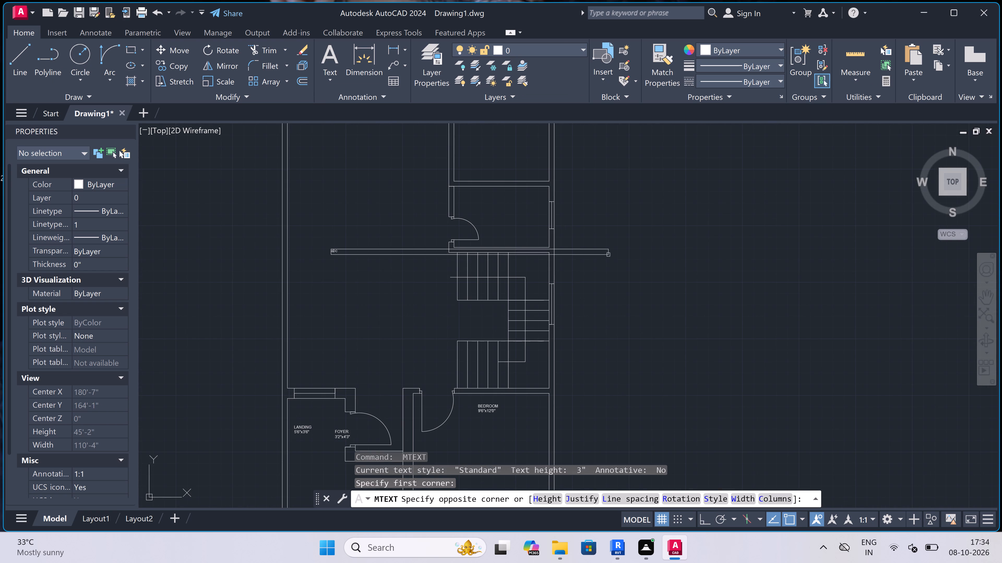
pyautogui.scroll(-1, 367, 273)
pyautogui.scroll(3, 356, 265)
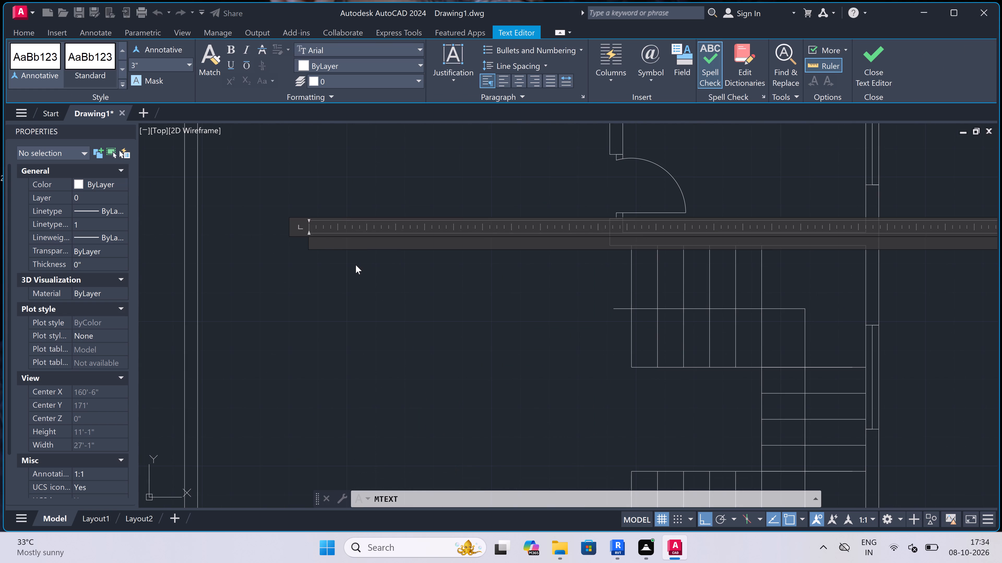
pyautogui.write('LIVING')
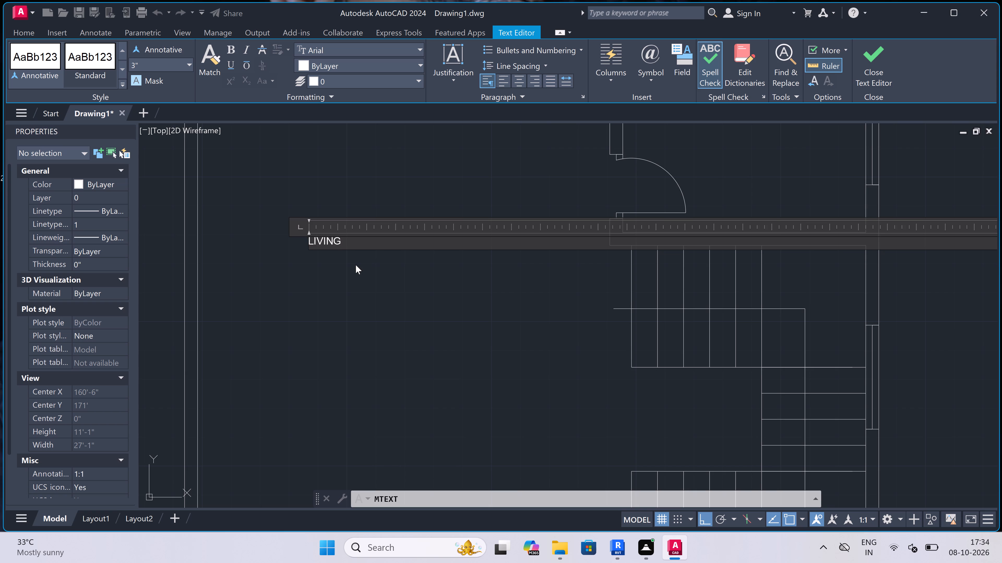
pyautogui.write('\\DINING')
pyautogui.press('space')
pyautogui.write('HAK')
pyautogui.press('BackSpace')
pyautogui.write('LL')
pyautogui.press('Return')
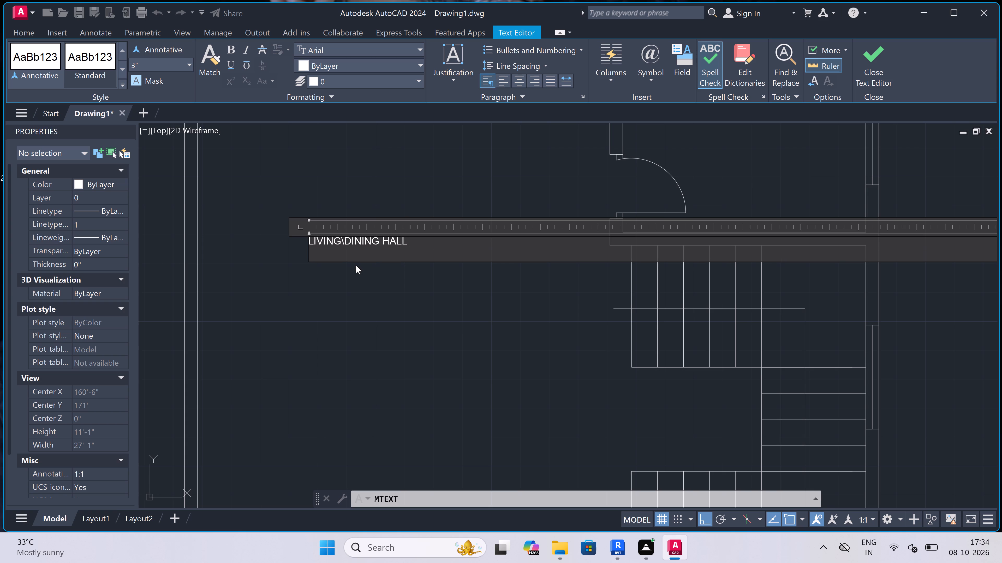
pyautogui.write('11')
pyautogui.press("'")
pyautogui.write('10')
pyautogui.hotkey('shift', '"')
pyautogui.press('x')
pyautogui.write("20'")
pyautogui.press('6')
pyautogui.hotkey('shift', '"')
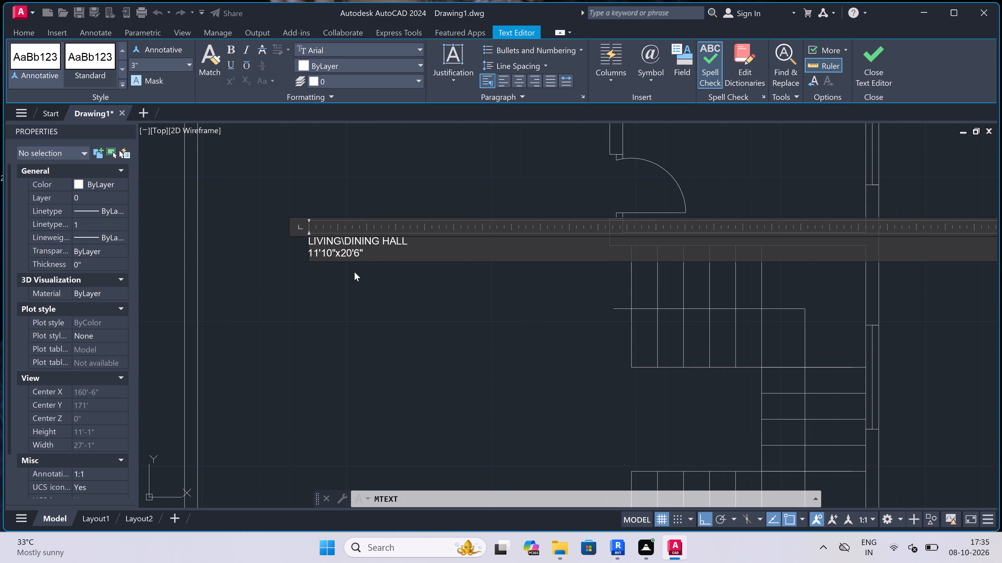
pyautogui.click(353, 273)
# Add a multiline text label reading TOILET with 7'0"x4'6" beneath it, in the small room directly above the staircase.
pyautogui.scroll(-6, 353, 273)
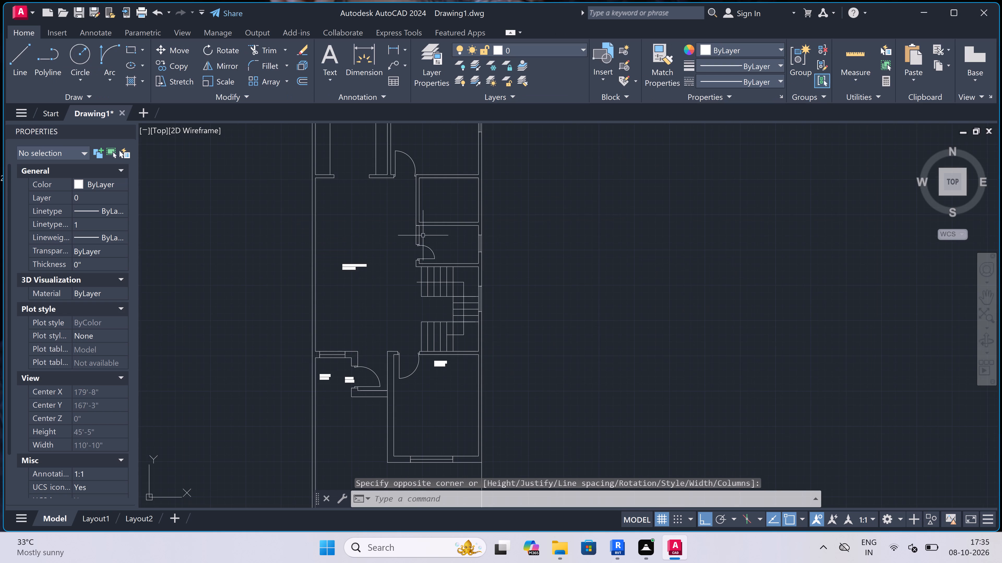
pyautogui.scroll(3, 468, 225)
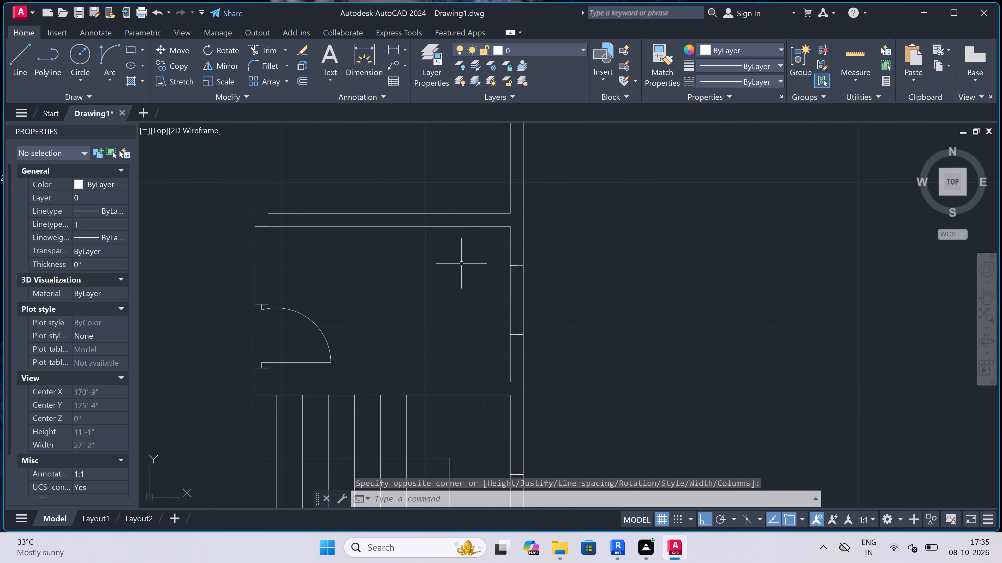
pyautogui.press('space')
pyautogui.moveTo(297, 260); pyautogui.dragTo(302, 262)
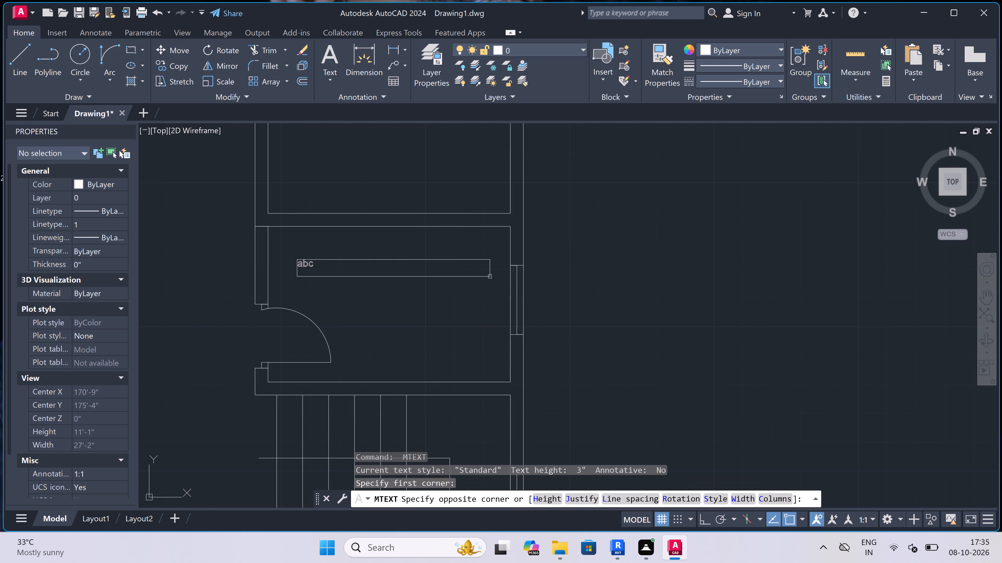
pyautogui.click(558, 276)
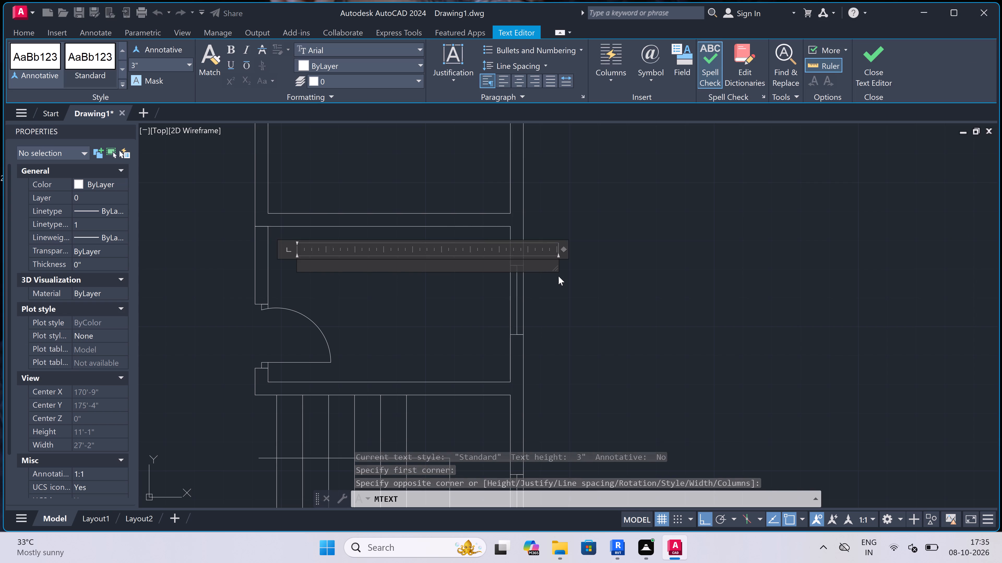
pyautogui.write('TOILET')
pyautogui.press('Return')
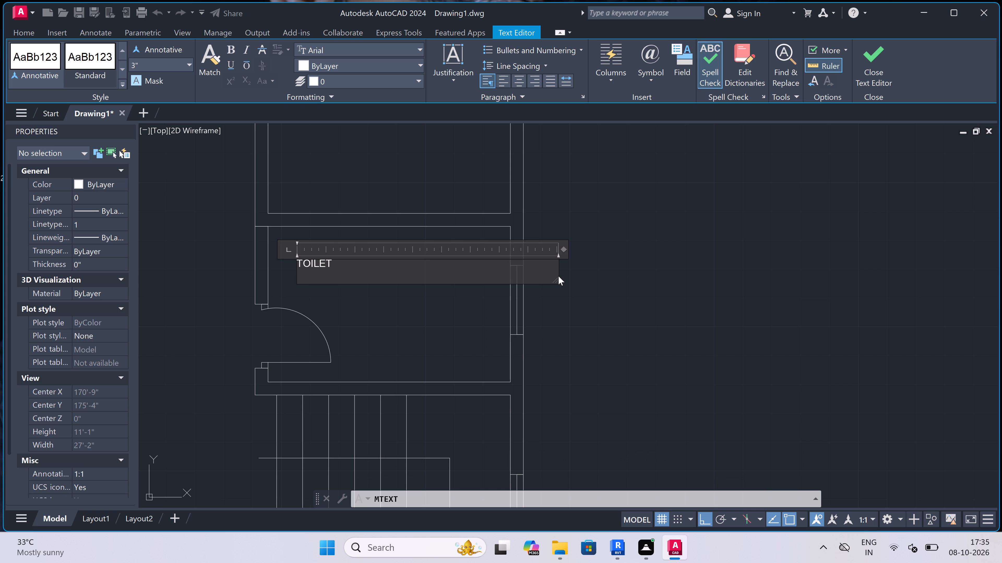
pyautogui.write("7'")
pyautogui.press('0')
pyautogui.write('"x')
pyautogui.write("4'6")
pyautogui.hotkey('shift', '"')
pyautogui.click(416, 314)
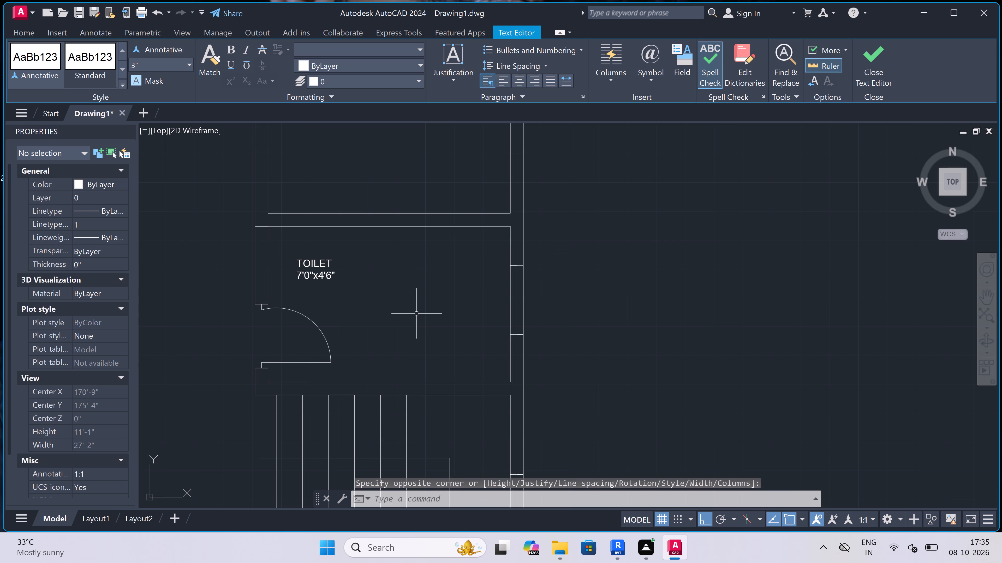
# Add a multiline text label reading O.T.S with 7'0"x5'3" beneath it, in the small enclosed space directly above the toilet.
pyautogui.press('space')
pyautogui.scroll(-3, 416, 314)
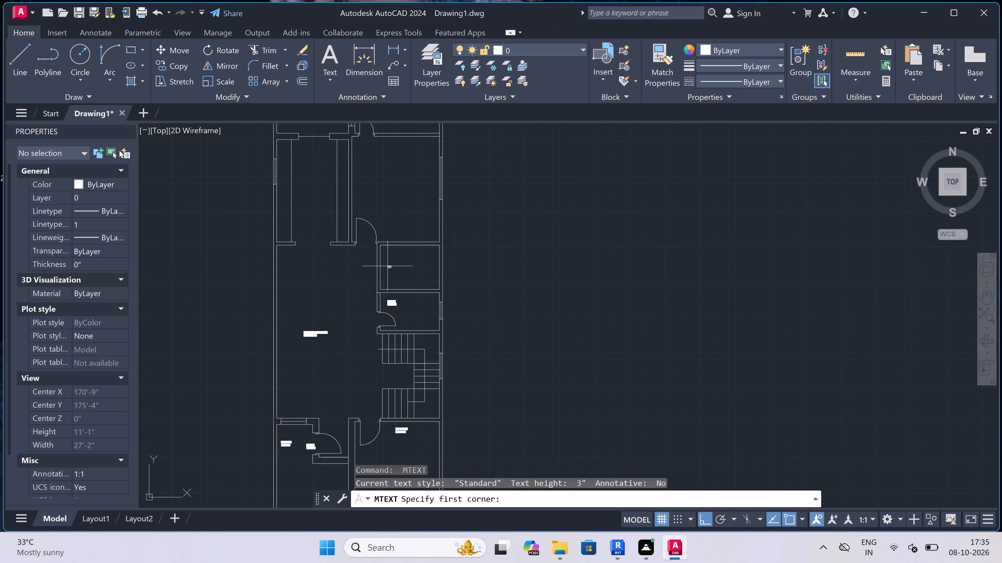
pyautogui.scroll(3, 385, 254)
pyautogui.moveTo(425, 285); pyautogui.dragTo(488, 314)
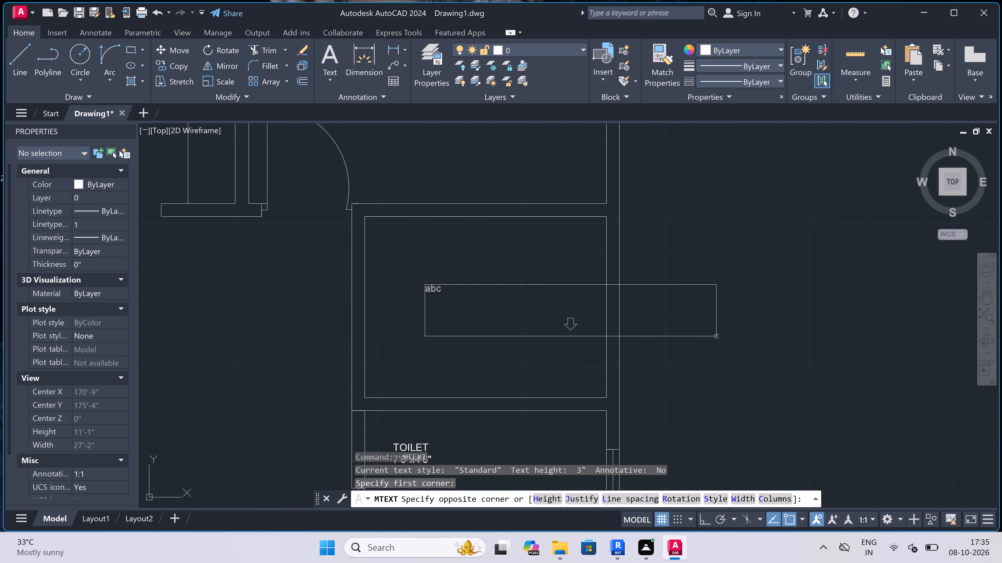
pyautogui.click(719, 335)
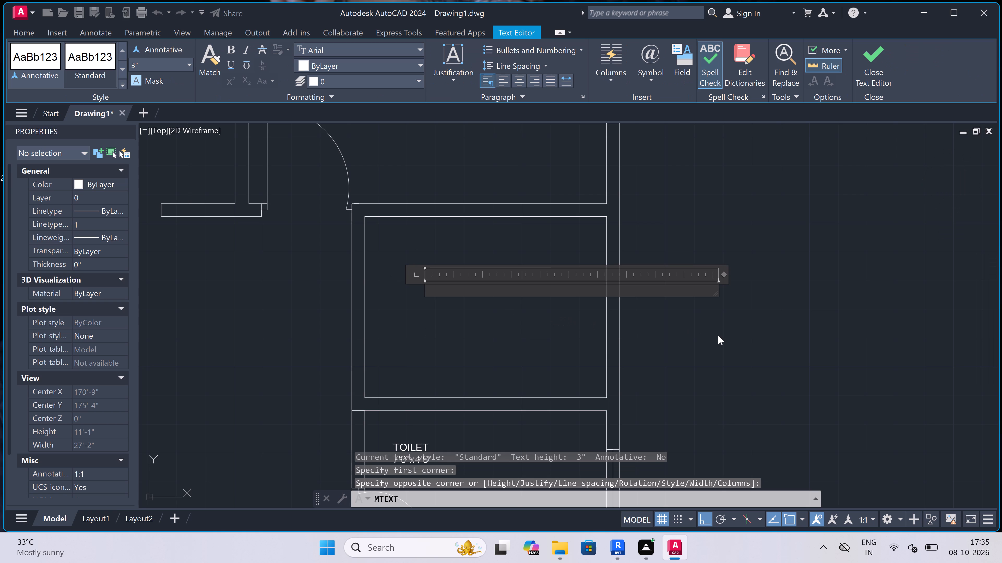
pyautogui.press('o')
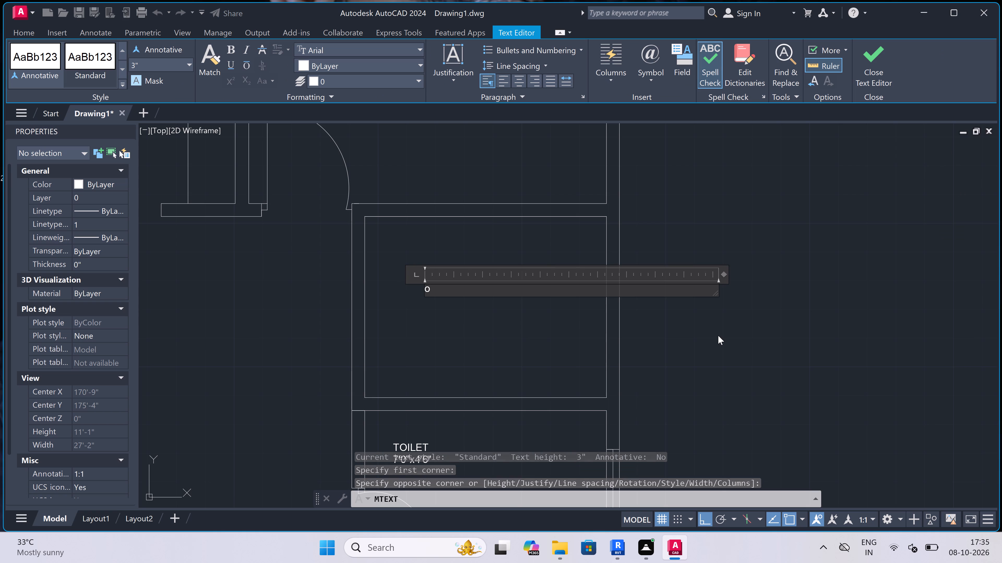
pyautogui.press('BackSpace')
pyautogui.press('o')
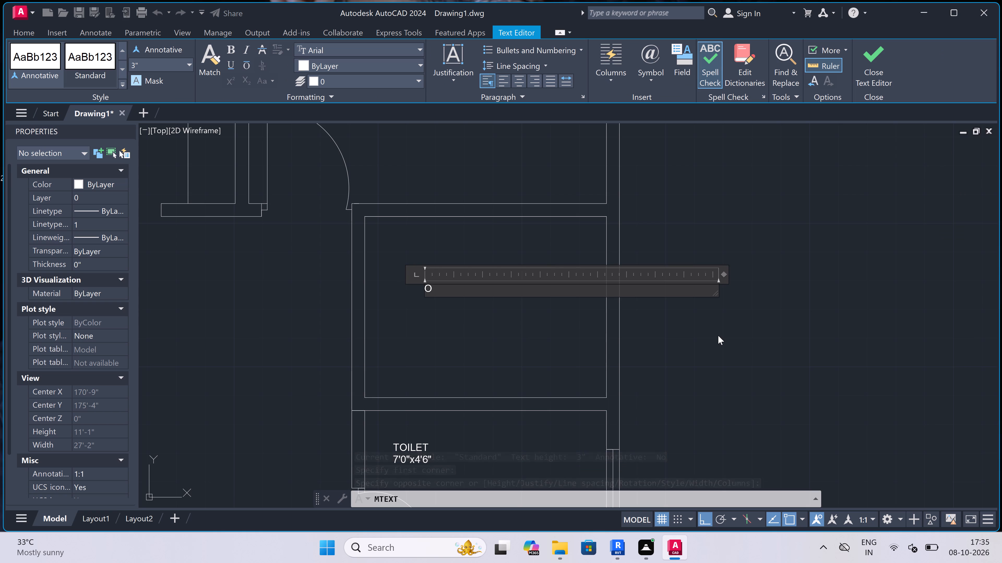
pyautogui.write('.T.')
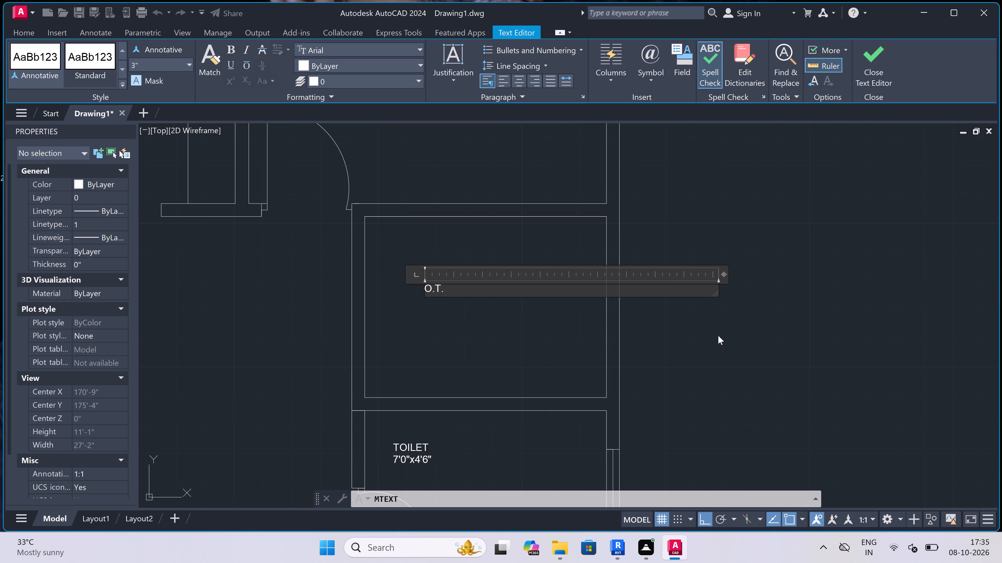
pyautogui.press('s')
pyautogui.press('Return')
pyautogui.press('7')
pyautogui.write("'0")
pyautogui.write('"x')
pyautogui.write("5'")
pyautogui.write('3"')
pyautogui.click(445, 338)
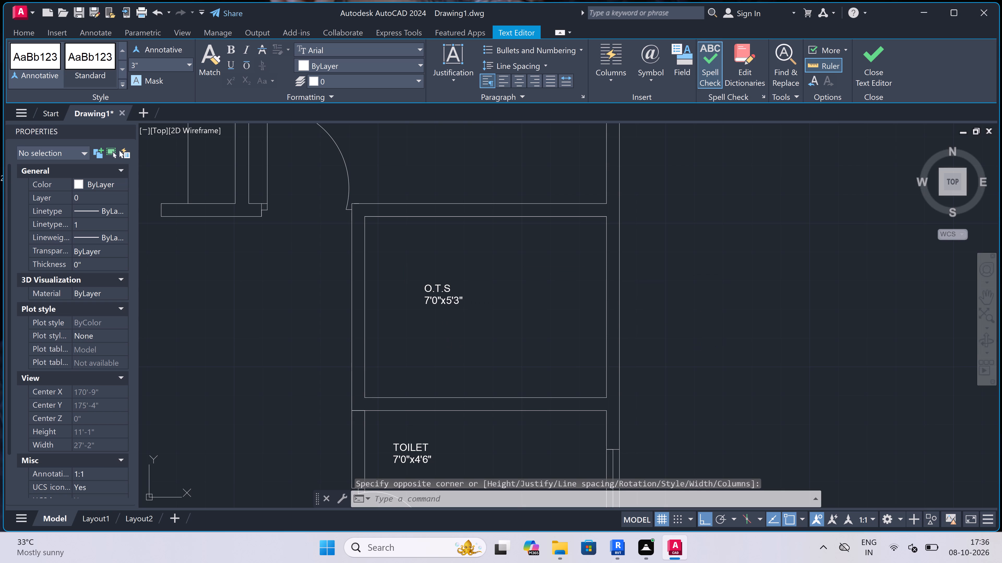
# Move the O.T.S label freely, with Ortho off, to about the middle of its space.
pyautogui.click(438, 286)
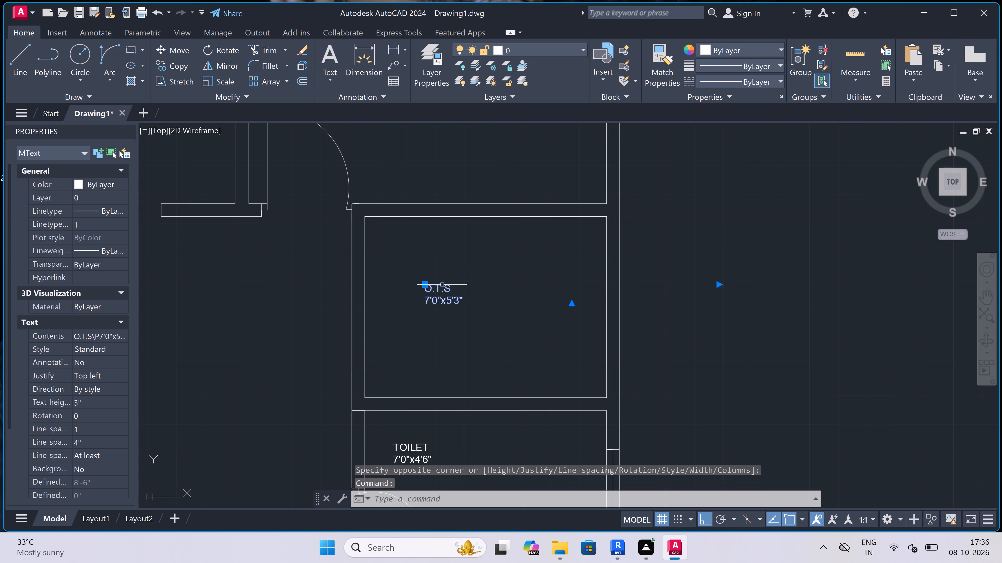
pyautogui.click(422, 284)
pyautogui.scroll(3, 443, 290)
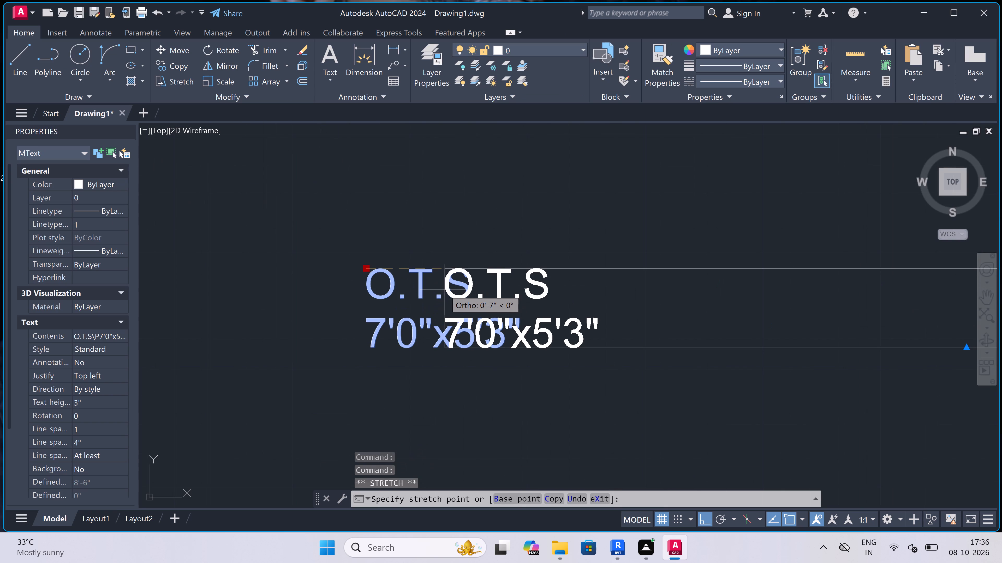
pyautogui.press('F8')
pyautogui.scroll(-2, 446, 290)
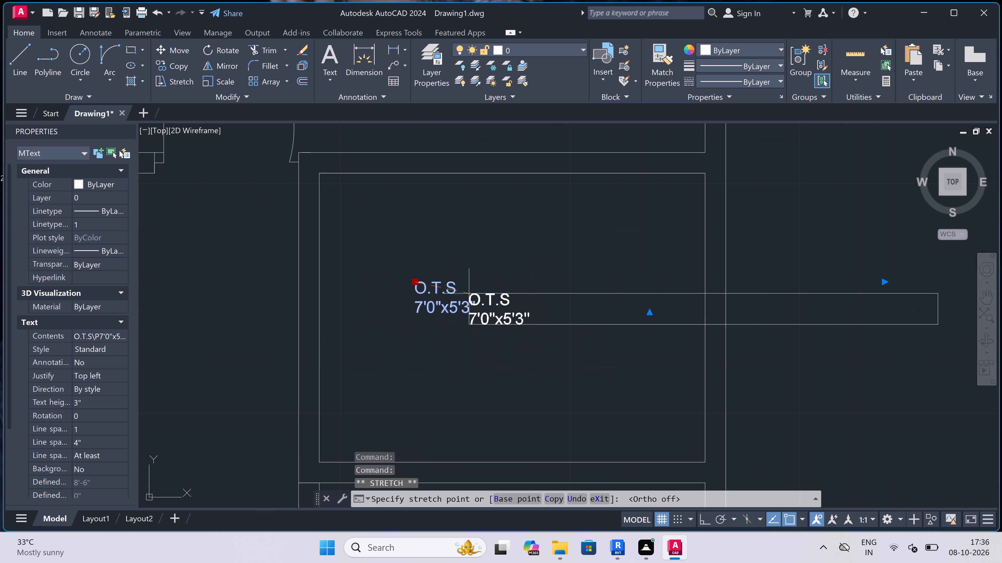
pyautogui.click(487, 310)
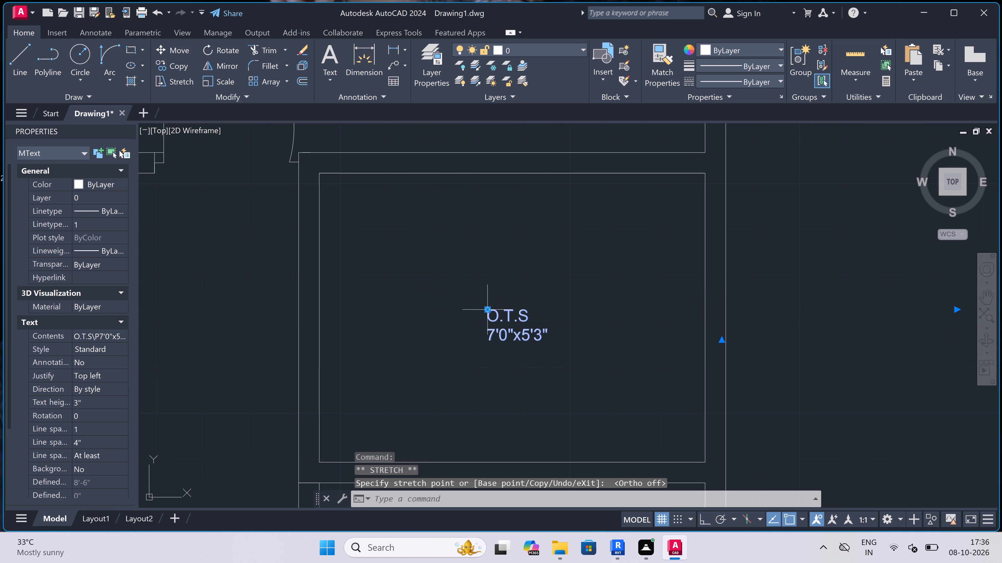
pyautogui.press('Escape')
# Add a multiline text label reading BEDROOM with 10'4"x12'10" beneath it, near the bottom of the room above the O.T.S space.
pyautogui.scroll(-5, 433, 294)
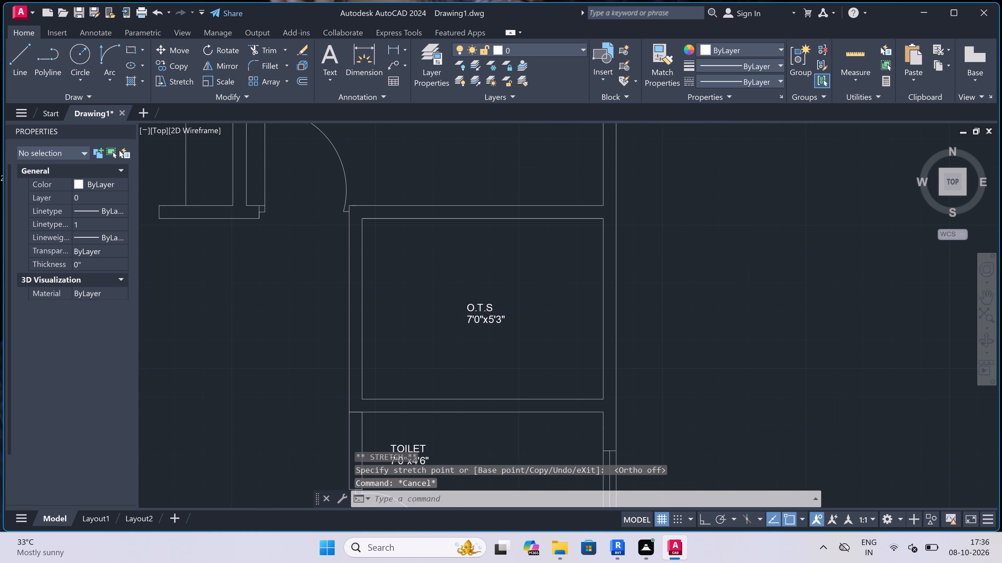
pyautogui.scroll(-3, 433, 294)
pyautogui.scroll(3, 437, 253)
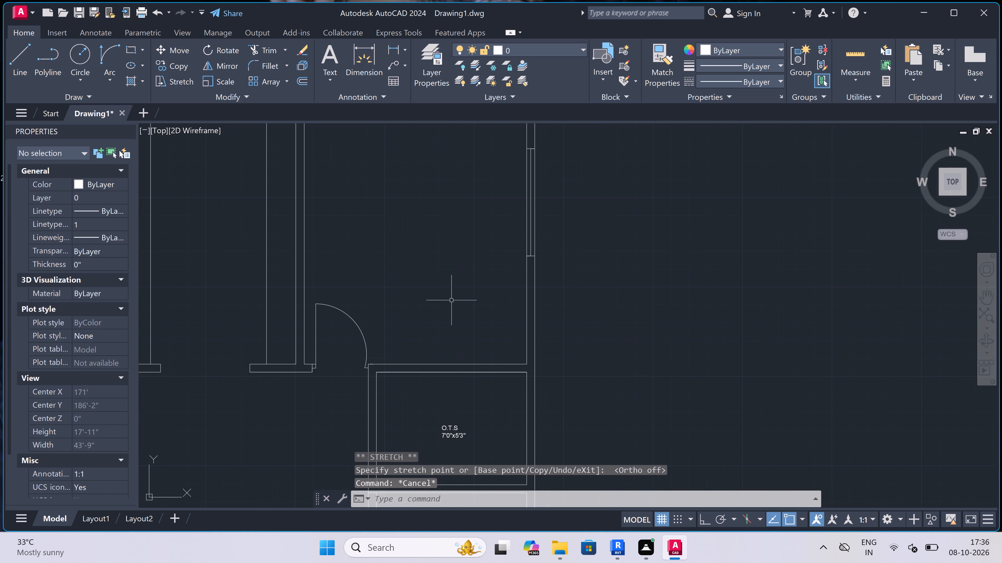
pyautogui.press('m')
pyautogui.press('t')
pyautogui.press('space')
pyautogui.moveTo(390, 340); pyautogui.dragTo(403, 344)
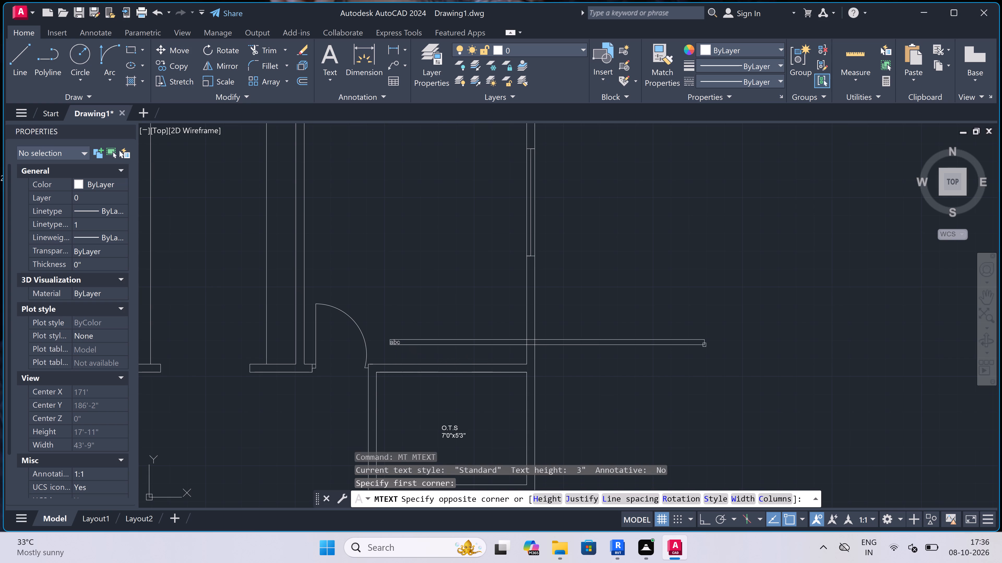
pyautogui.click(715, 344)
pyautogui.scroll(2, 441, 342)
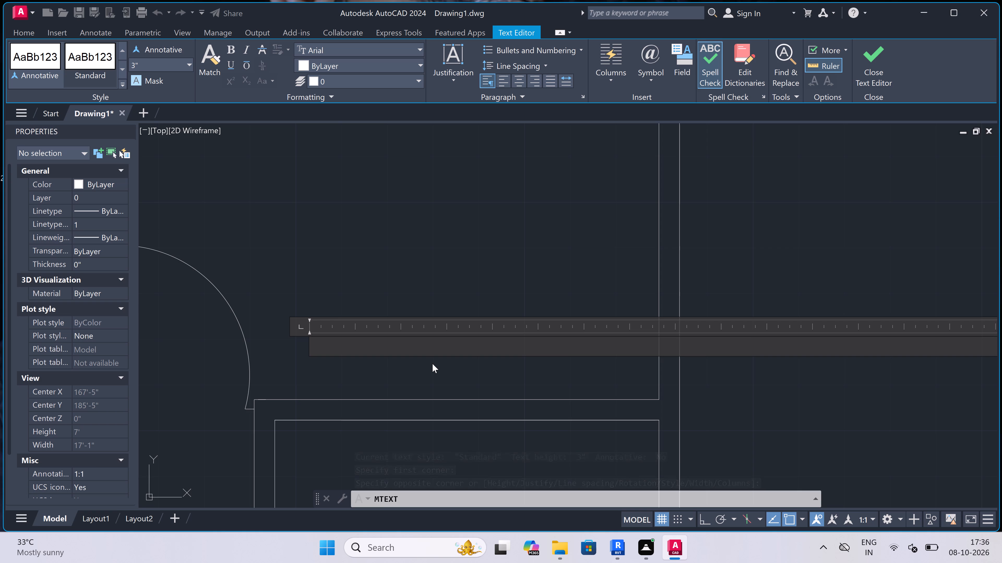
pyautogui.write('BEDROOM')
pyautogui.press('Return')
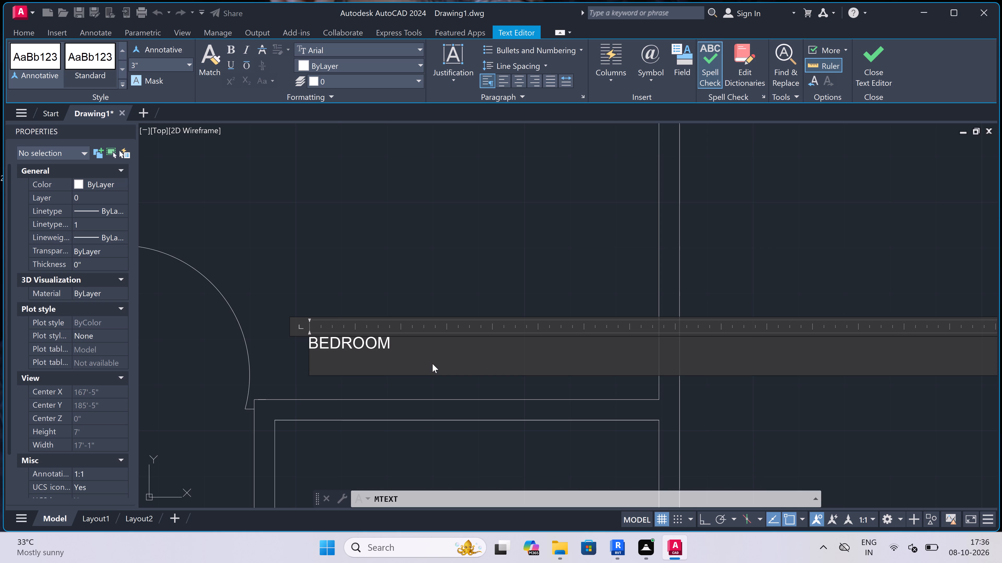
pyautogui.write("10'4")
pyautogui.hotkey('shift', '"')
pyautogui.press('x')
pyautogui.write('12\'0"')
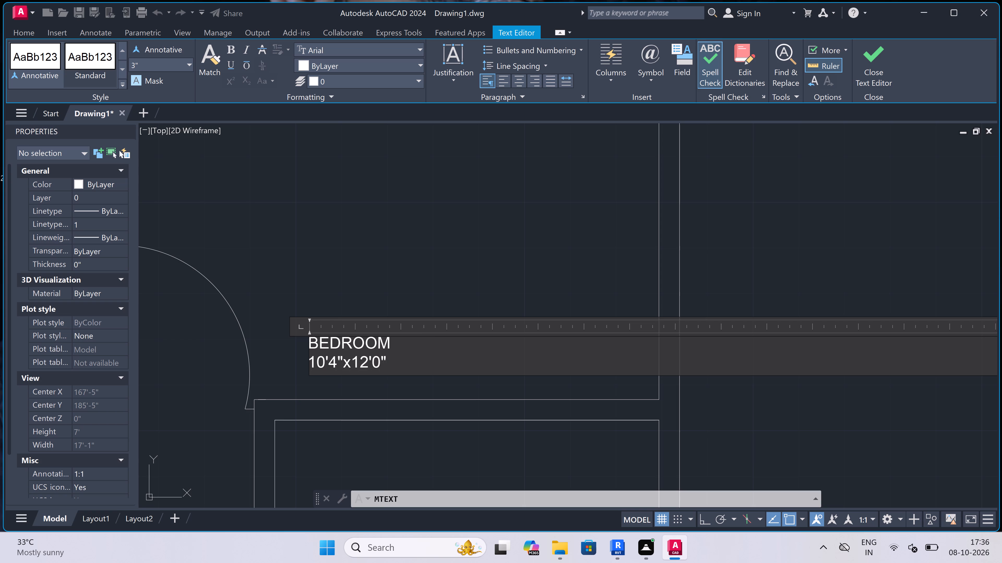
pyautogui.click(371, 357)
pyautogui.press('1')
pyautogui.click(382, 271)
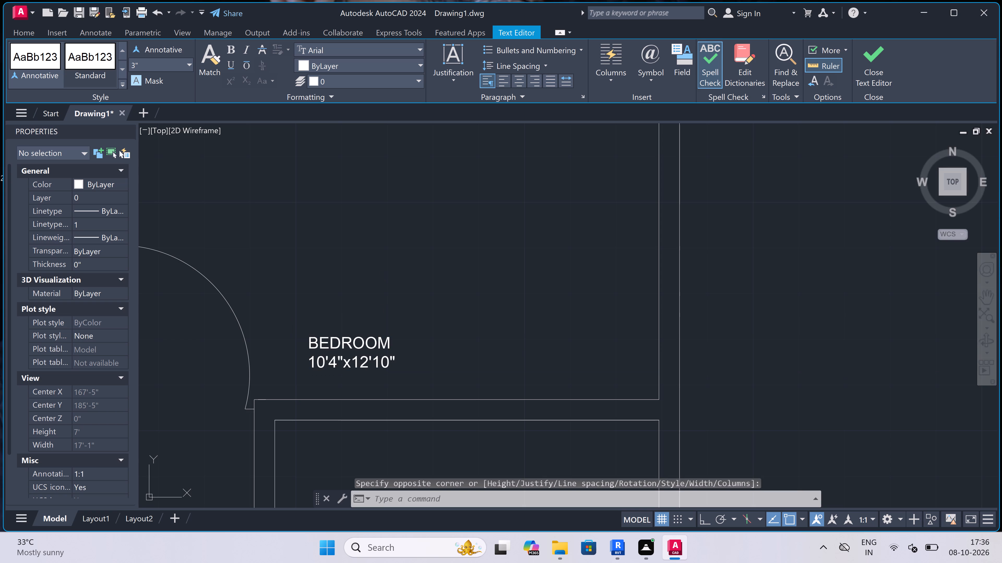
# Add a multiline text label reading TOILET with 10'0"x5'0" beneath it, above the door in the room at the plan's top right.
pyautogui.scroll(-9, 382, 304)
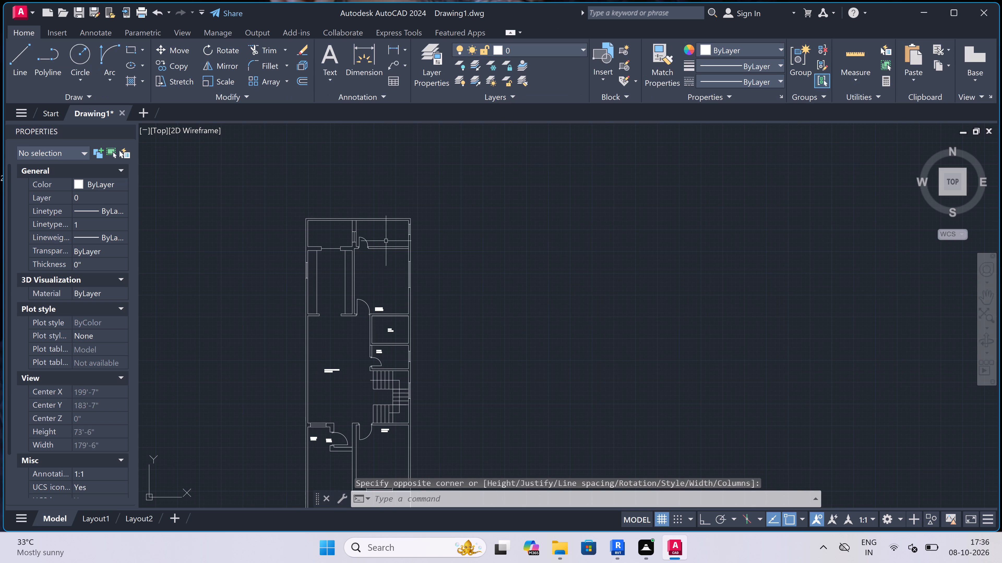
pyautogui.scroll(3, 336, 202)
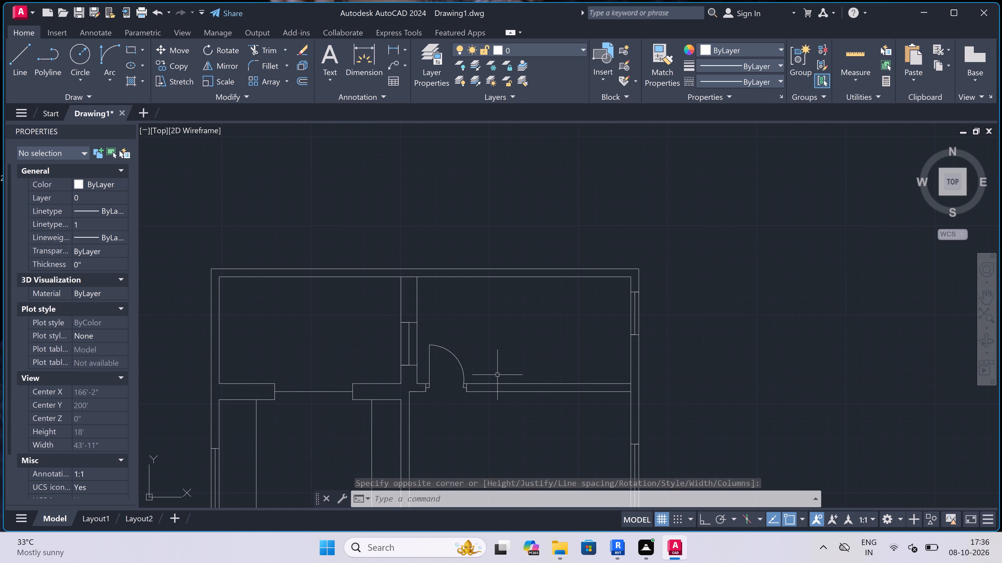
pyautogui.press('space')
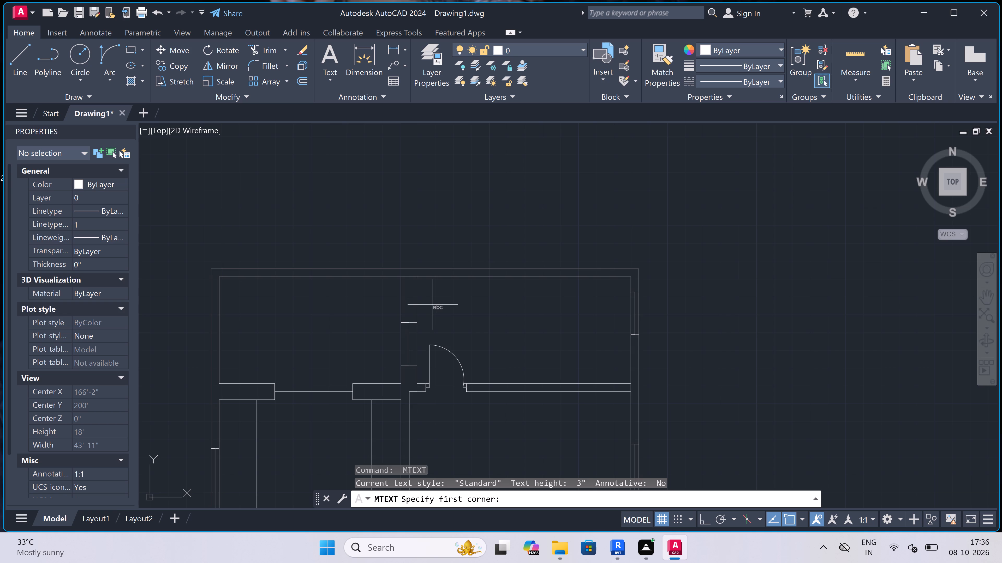
pyautogui.click(432, 305)
pyautogui.click(739, 321)
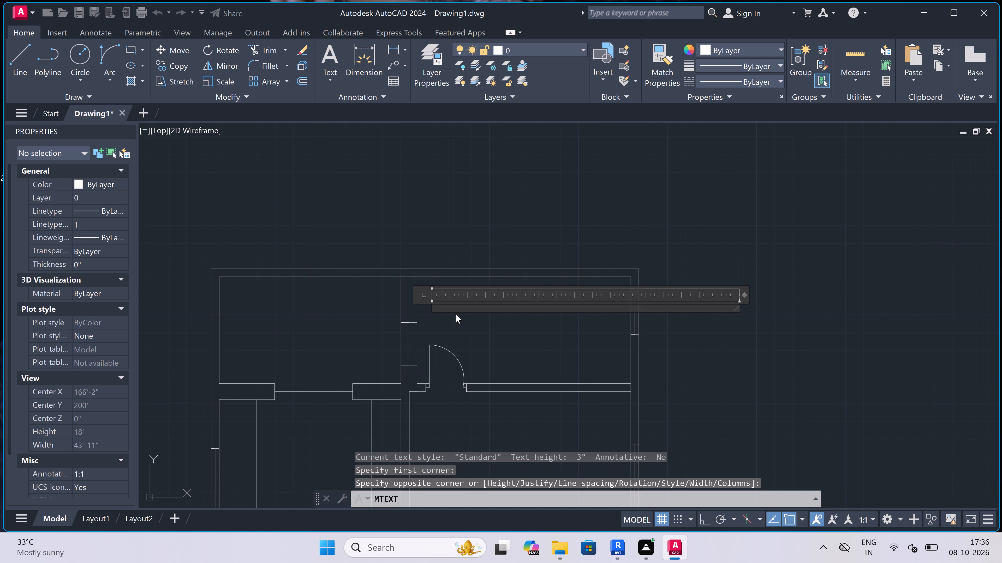
pyautogui.scroll(2, 446, 318)
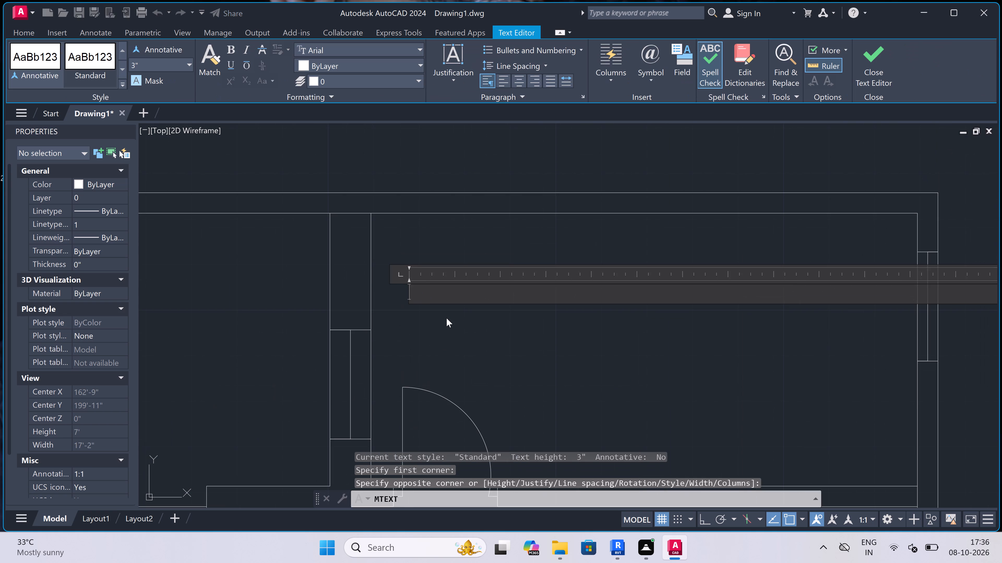
pyautogui.write('TOILET')
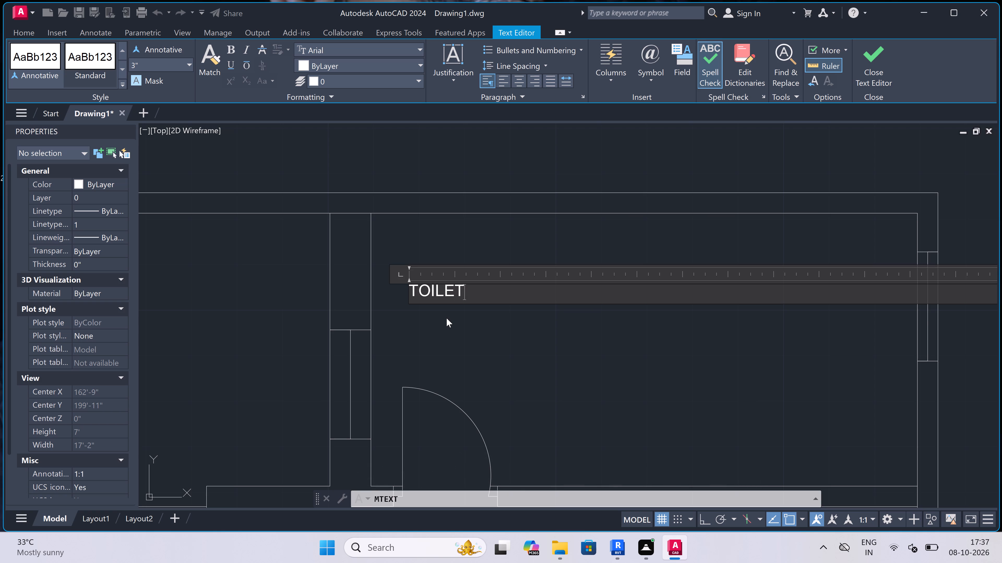
pyautogui.press('Return')
pyautogui.write("10'0")
pyautogui.hotkey('shift', '"')
pyautogui.press('x')
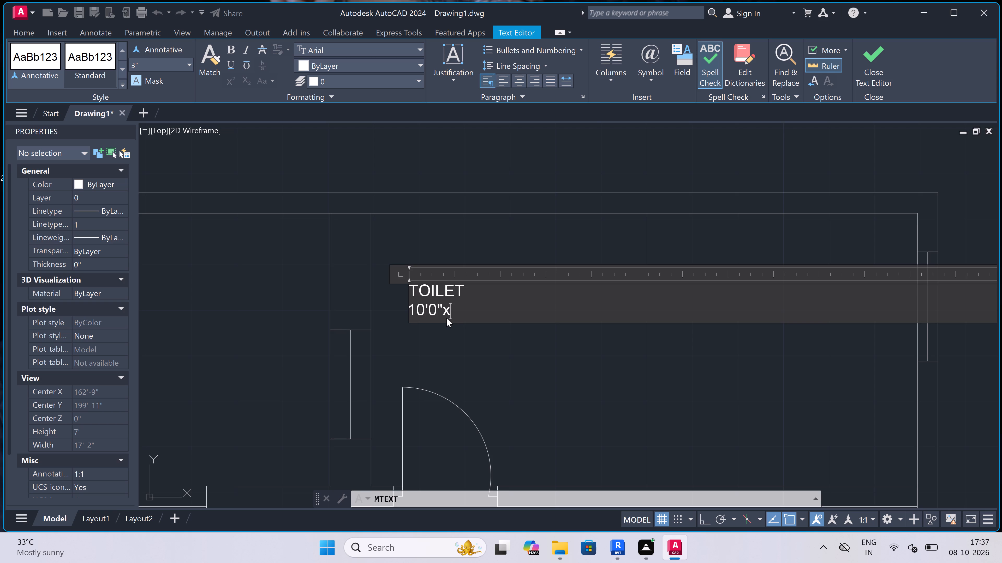
pyautogui.write('5\'0"')
pyautogui.click(425, 360)
# Add a multiline text label reading UTILITY WASH with 8'6"x5'0" beneath it, in the plan's top-left room beside the toilet.
pyautogui.scroll(-2, 431, 321)
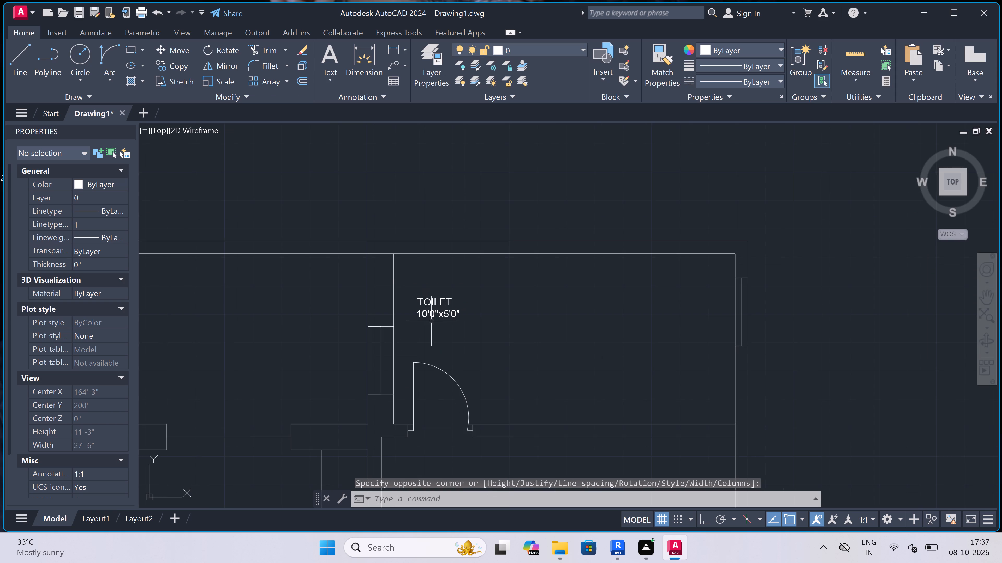
pyautogui.scroll(-3, 431, 321)
pyautogui.scroll(3, 377, 318)
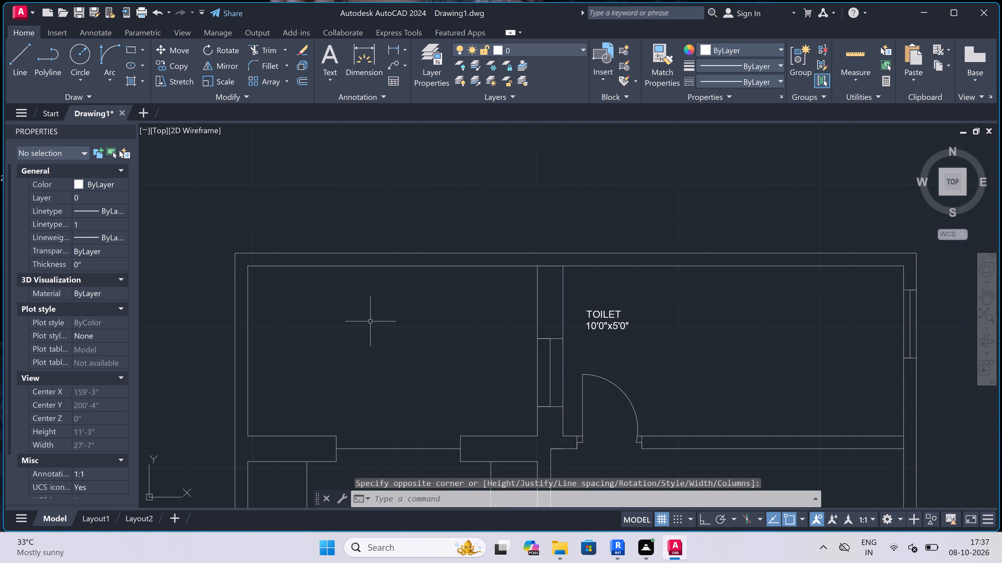
pyautogui.press('space')
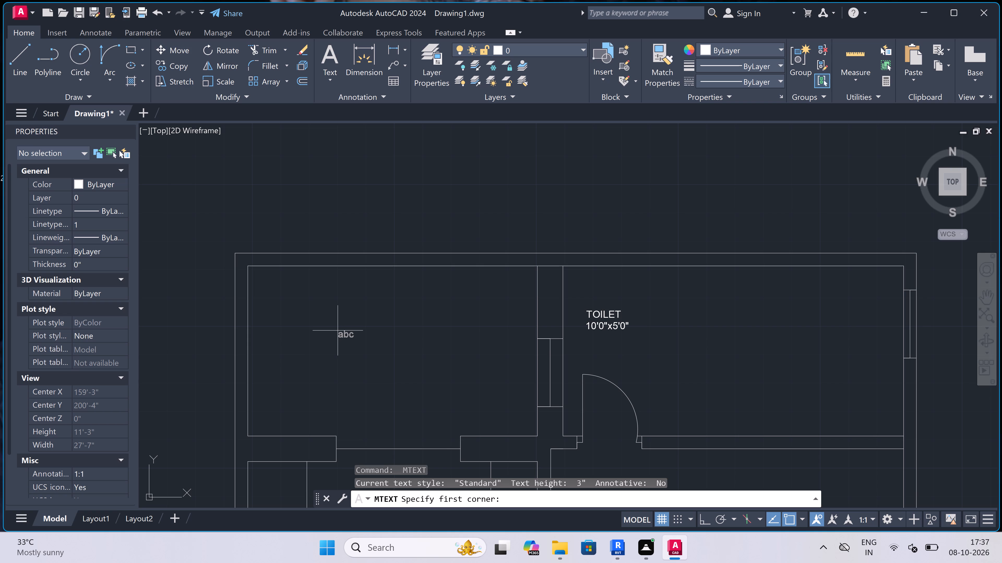
pyautogui.click(328, 324)
pyautogui.click(742, 330)
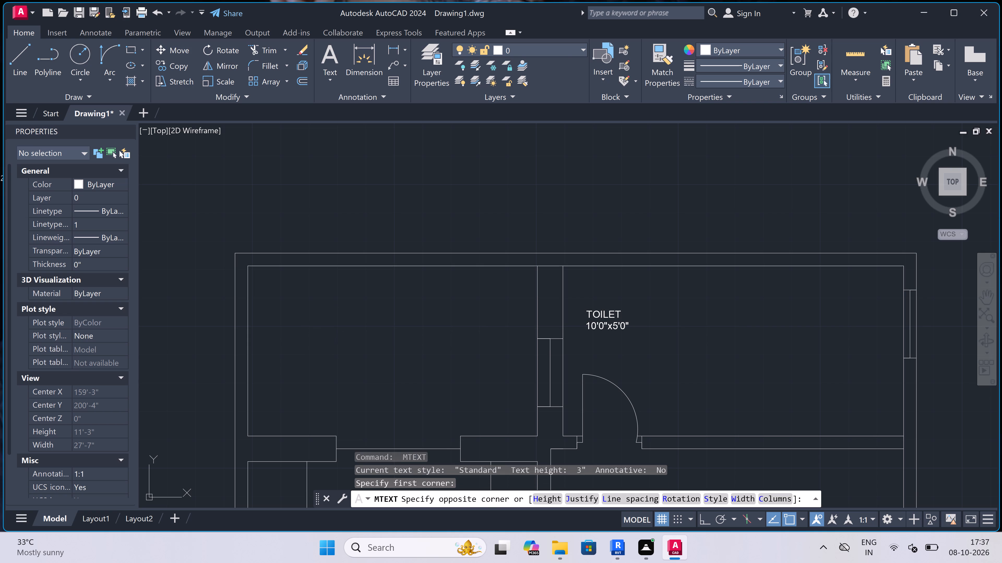
pyautogui.scroll(1, 318, 338)
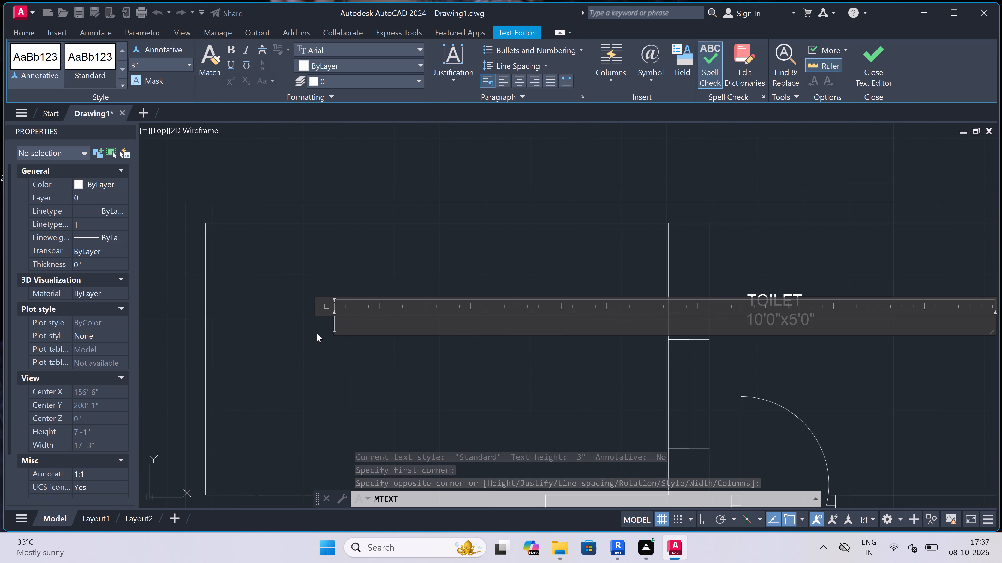
pyautogui.write('UT')
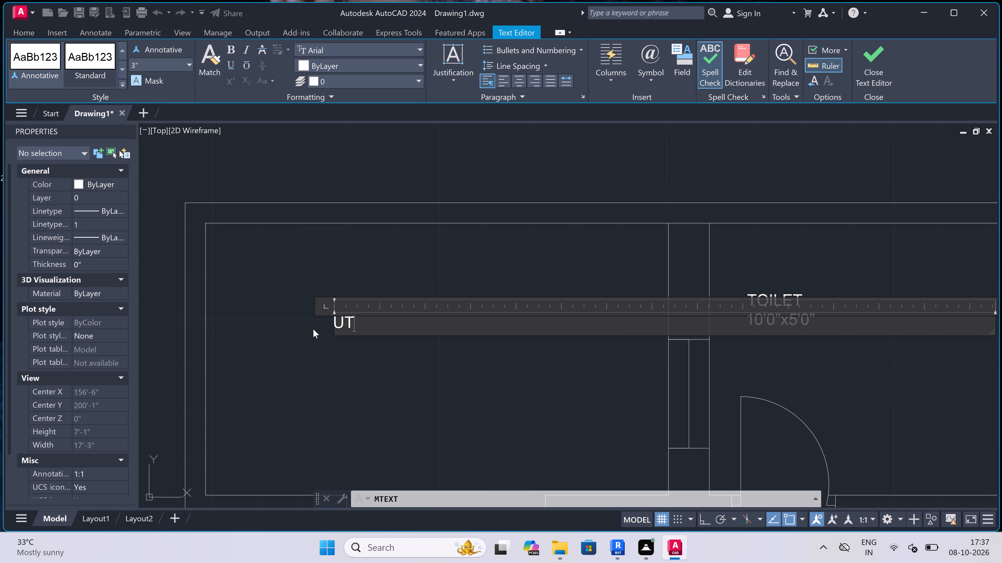
pyautogui.press('i')
pyautogui.write('LI')
pyautogui.write('TY')
pyautogui.press('space')
pyautogui.write('WA')
pyautogui.write('SH')
pyautogui.press('Return')
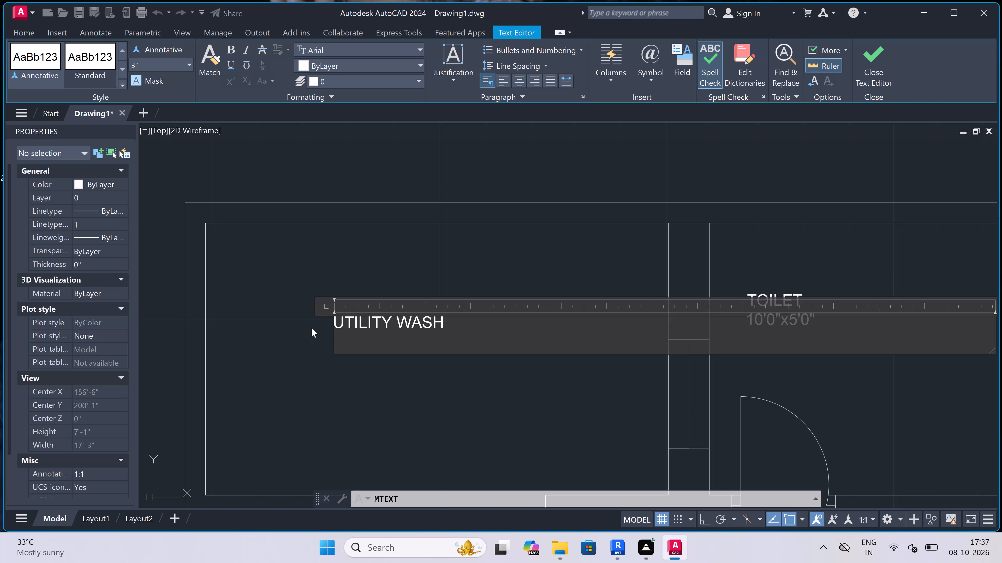
pyautogui.write("8'")
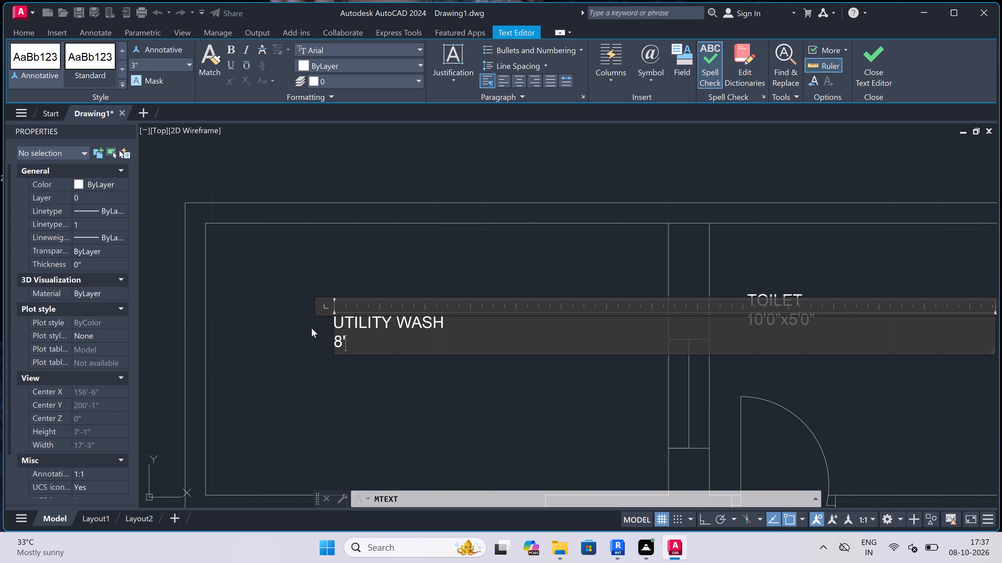
pyautogui.press('6')
pyautogui.write('"x')
pyautogui.write("5'0")
pyautogui.hotkey('shift', '"')
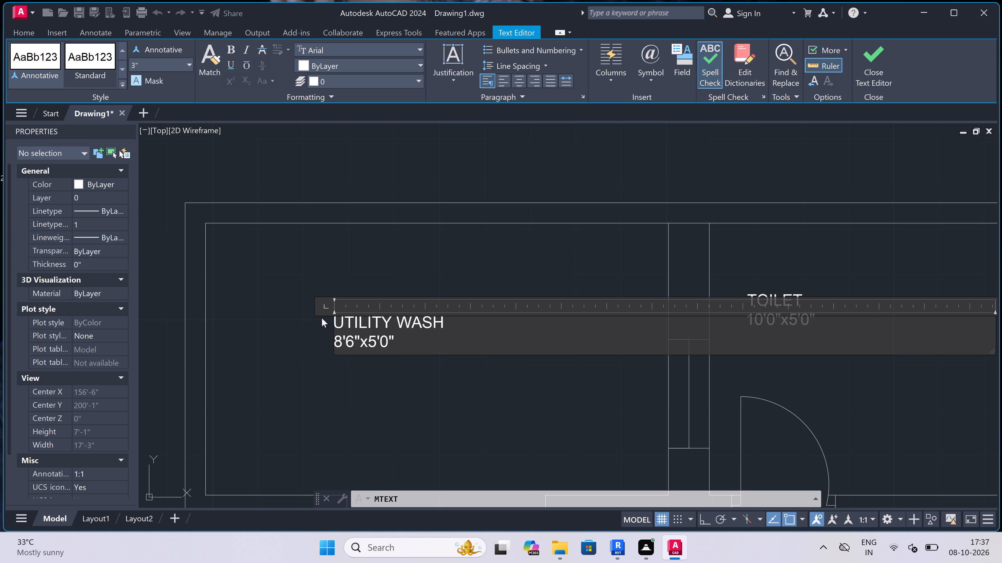
pyautogui.click(284, 303)
# Add a multiline text label reading KITCHEN with 8'6"x12'6" beneath it, between the two counters in the room below the utility wash.
pyautogui.scroll(-5, 338, 271)
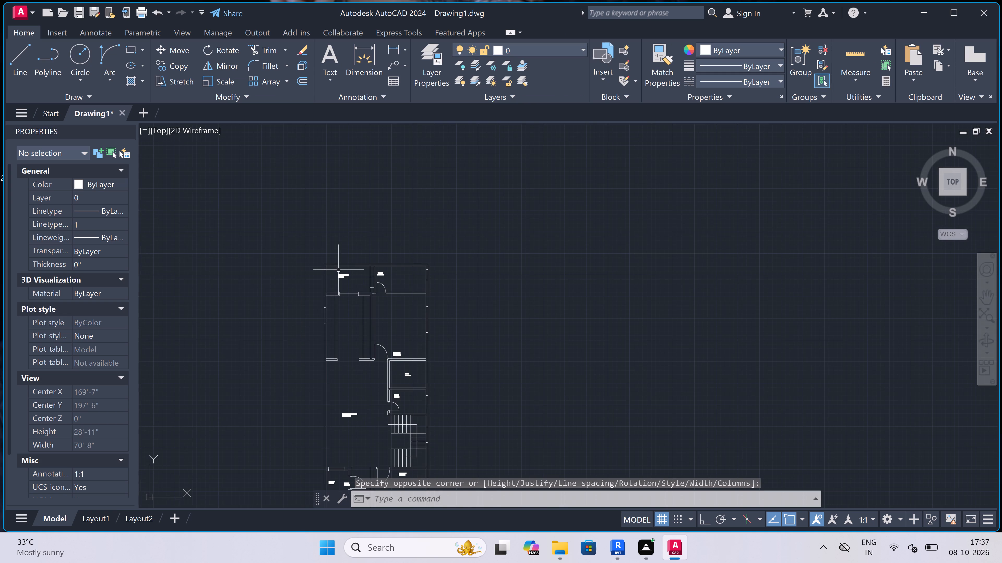
pyautogui.scroll(2, 367, 322)
pyautogui.scroll(1, 316, 351)
pyautogui.press('space')
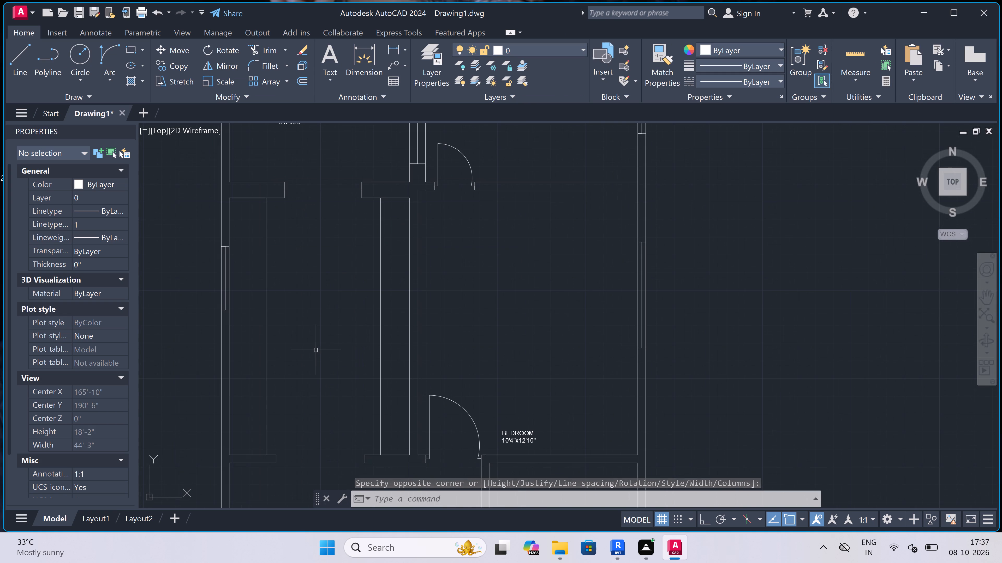
pyautogui.moveTo(298, 367); pyautogui.dragTo(309, 370)
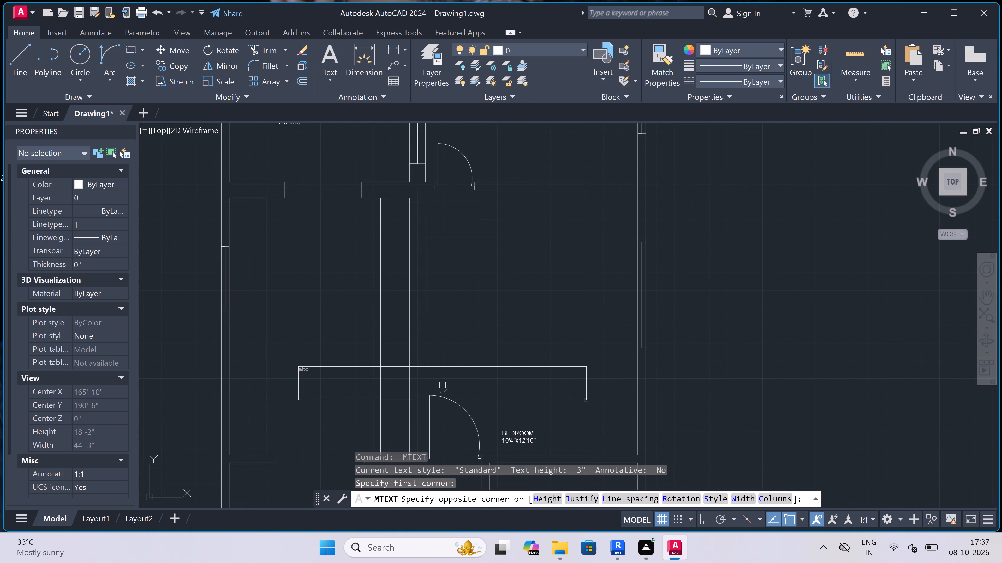
pyautogui.click(586, 400)
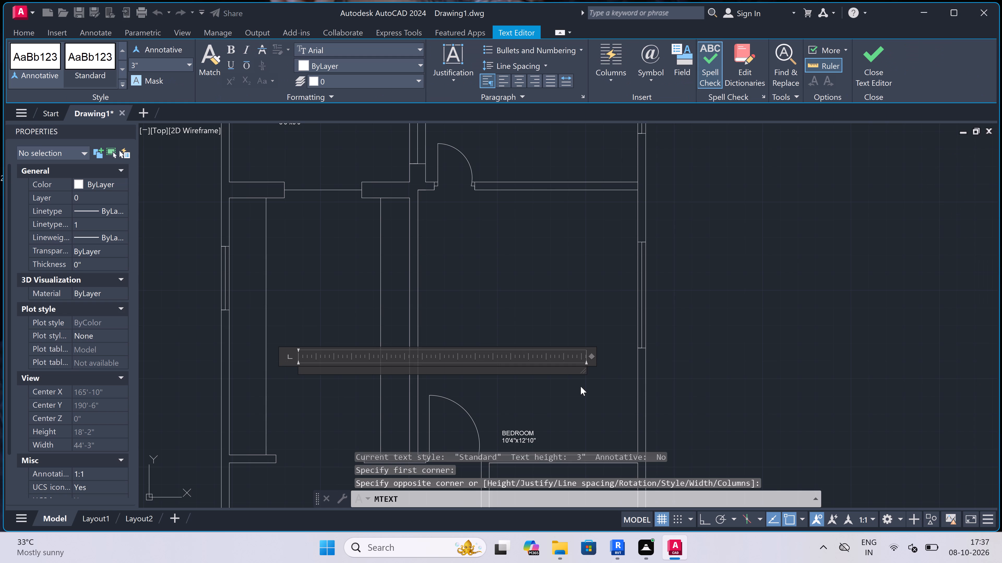
pyautogui.write('KITCHE')
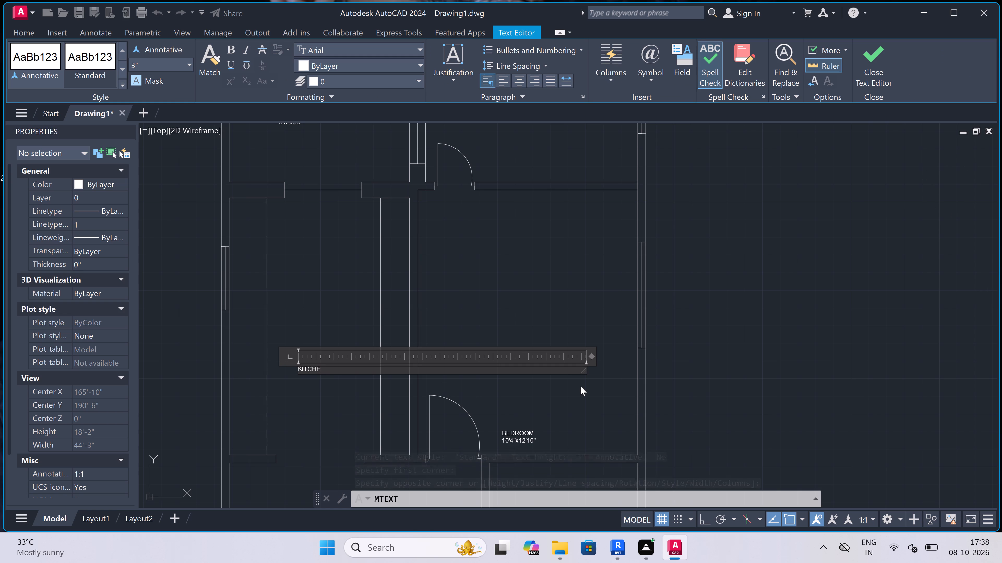
pyautogui.press('n')
pyautogui.press('Return')
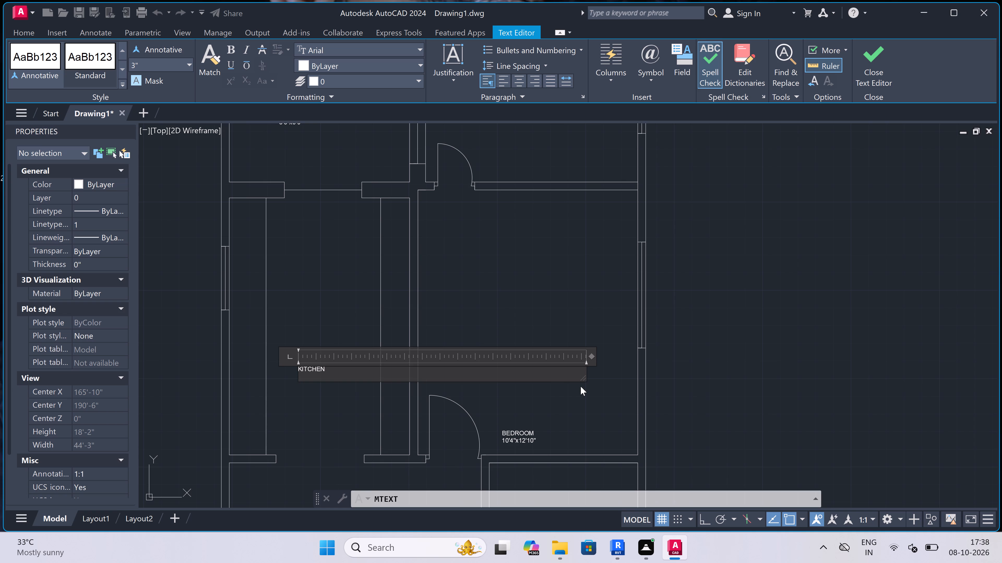
pyautogui.write("8'6")
pyautogui.hotkey('shift', '"')
pyautogui.press('x')
pyautogui.write("12'")
pyautogui.press('6')
pyautogui.hotkey('shift', '"')
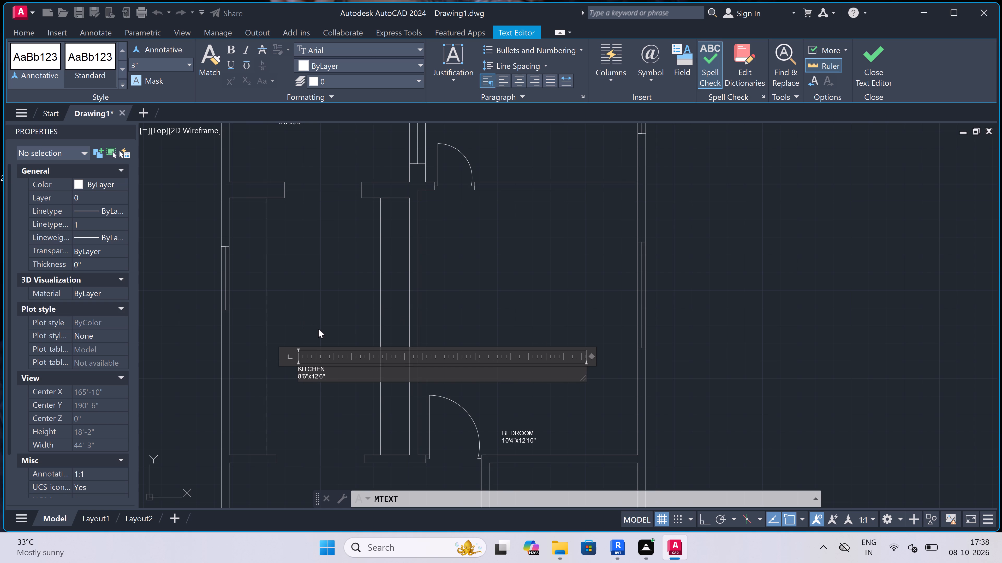
pyautogui.click(318, 330)
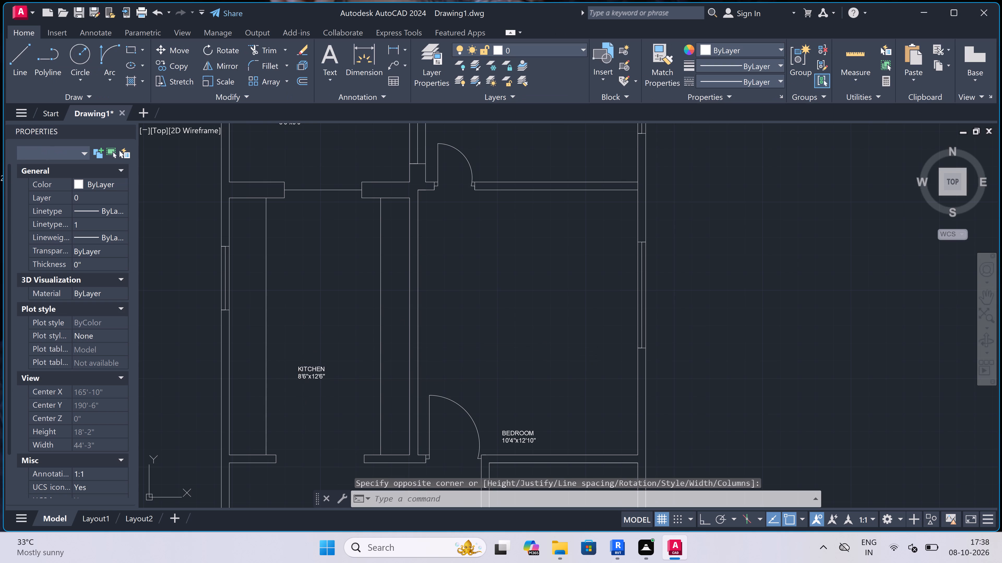
# Rotate the KITCHEN label 90° with ortho mode on, so it reads vertically between the two counters.
pyautogui.click(303, 380)
pyautogui.click(219, 51)
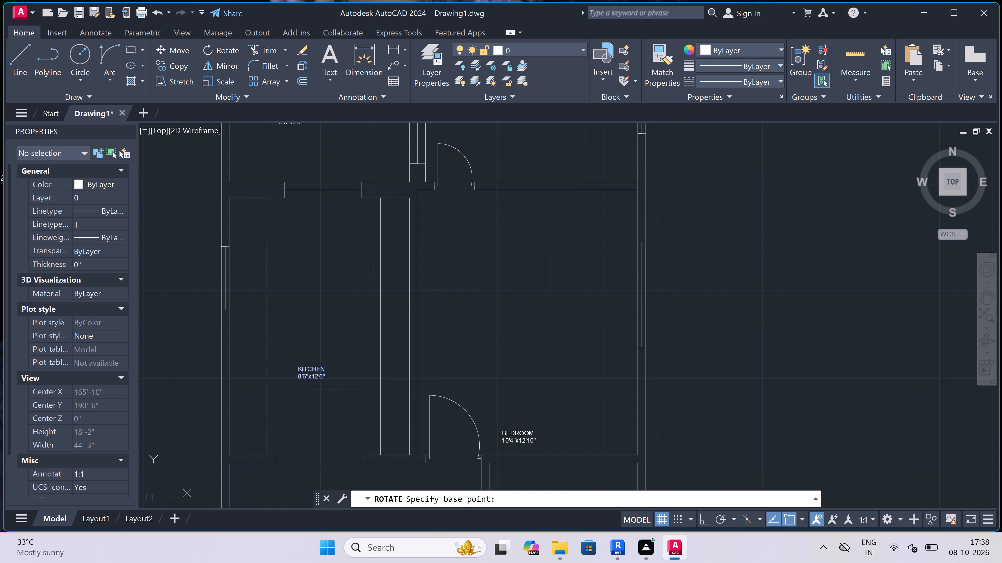
pyautogui.click(308, 369)
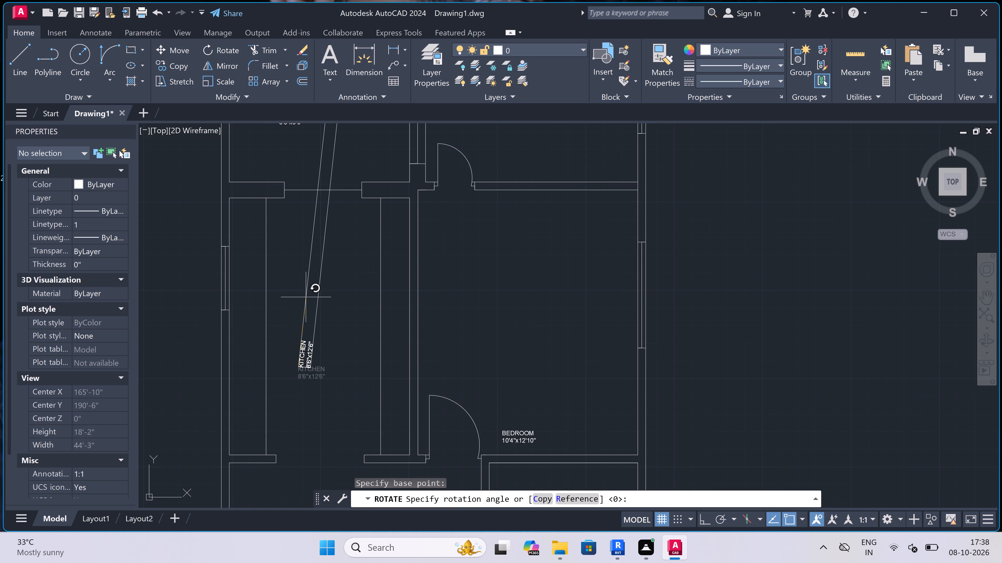
pyautogui.press('F8')
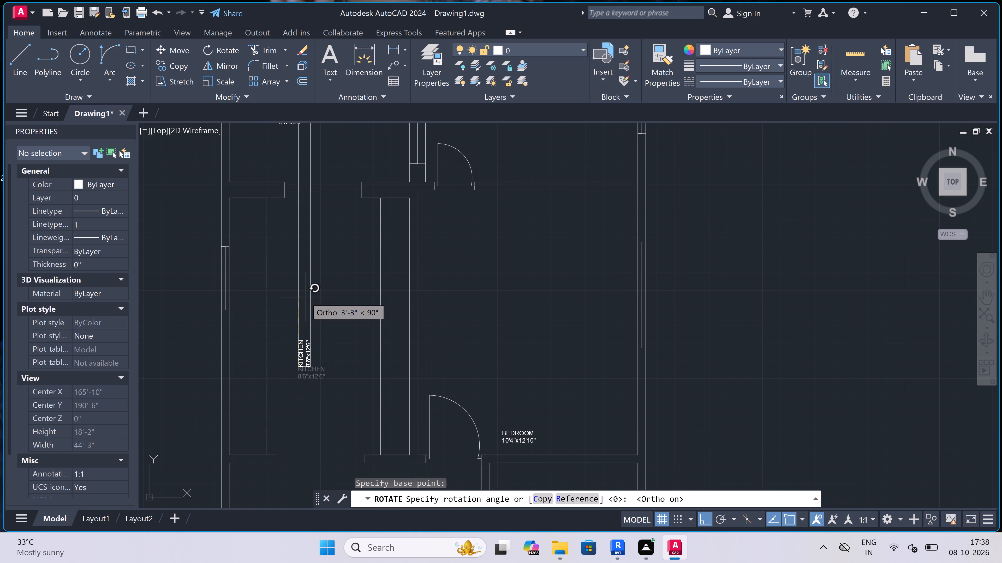
pyautogui.click(304, 297)
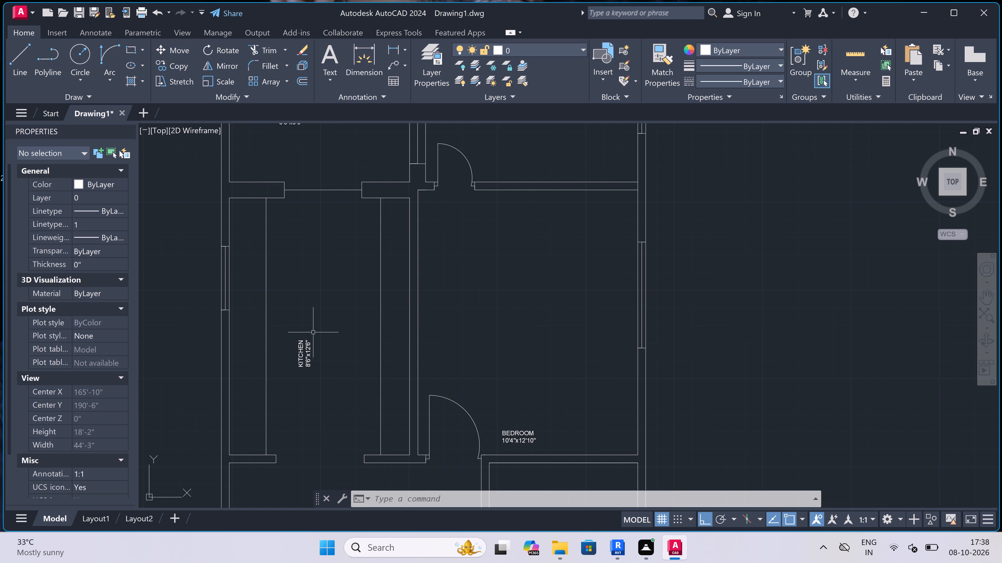
pyautogui.press('Escape')
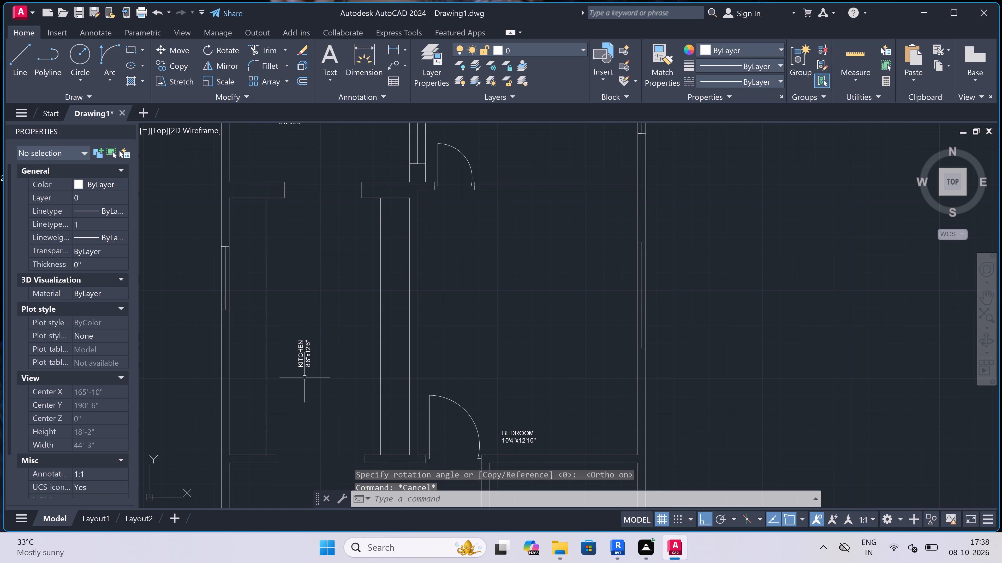
# Select every room label similar to the LIVING\DINING HALL text and set their text height to 6".
pyautogui.scroll(-6, 316, 342)
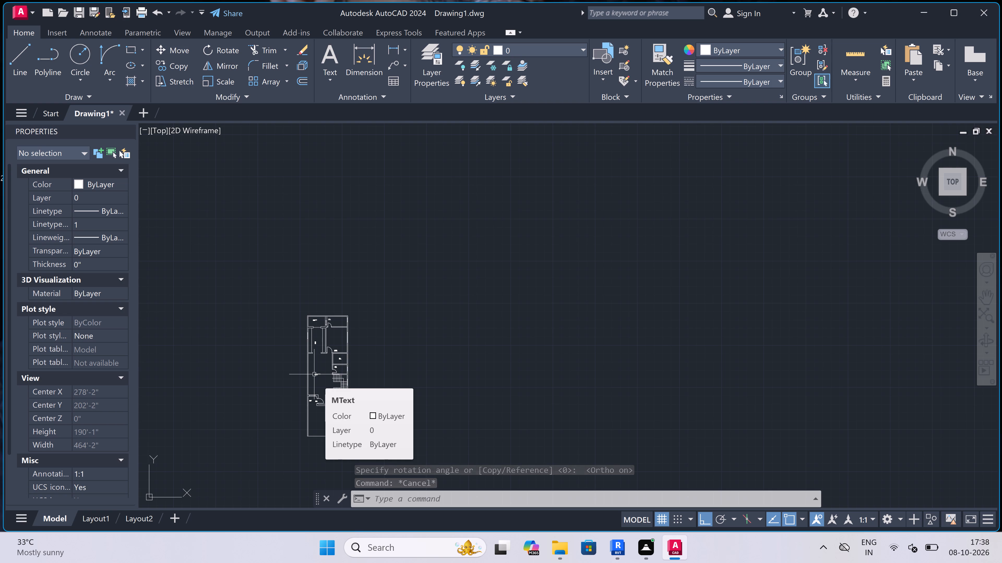
pyautogui.scroll(-1, 314, 374)
pyautogui.scroll(2, 314, 394)
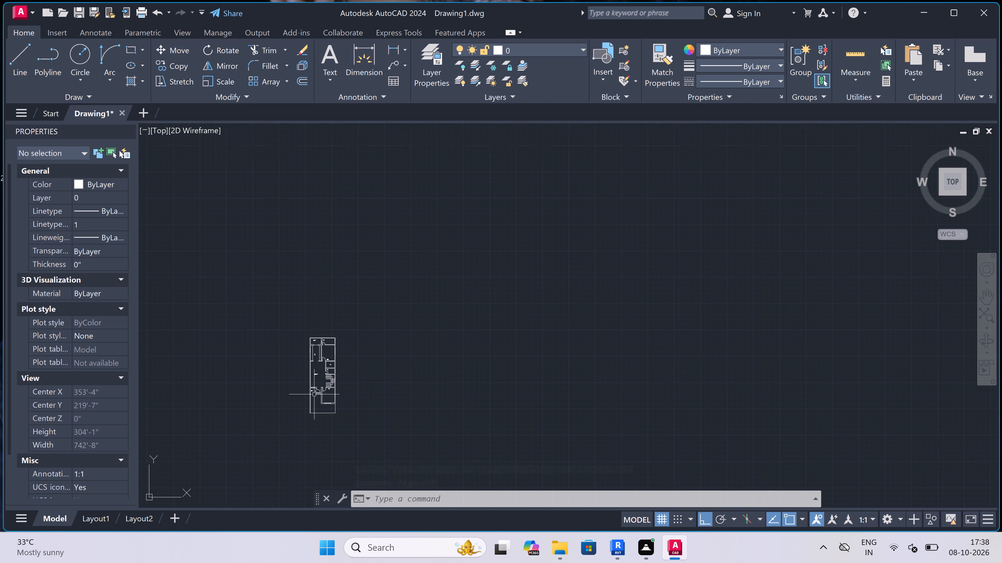
pyautogui.scroll(2, 320, 359)
pyautogui.click(321, 324)
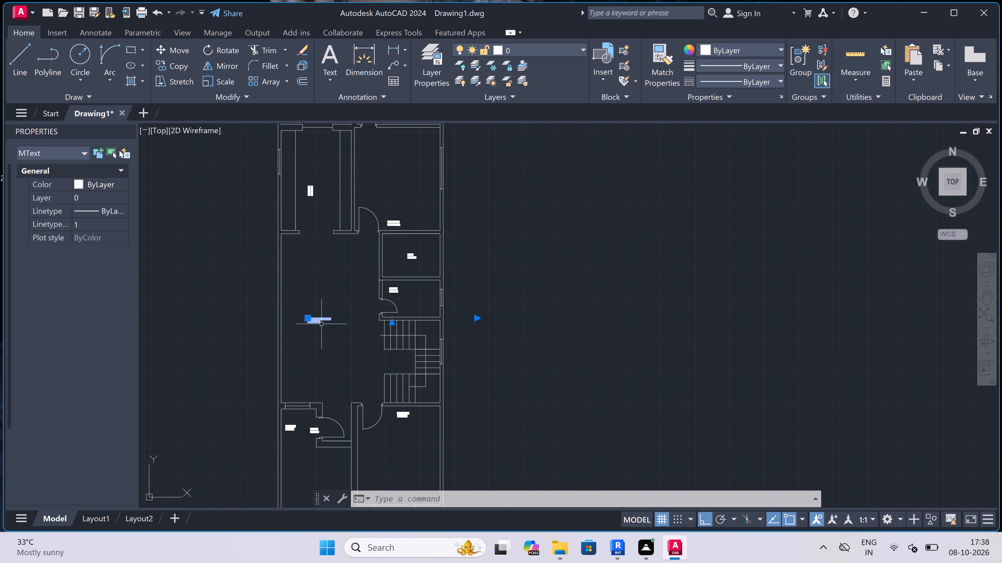
pyautogui.scroll(3, 317, 316)
pyautogui.rightClick(312, 291)
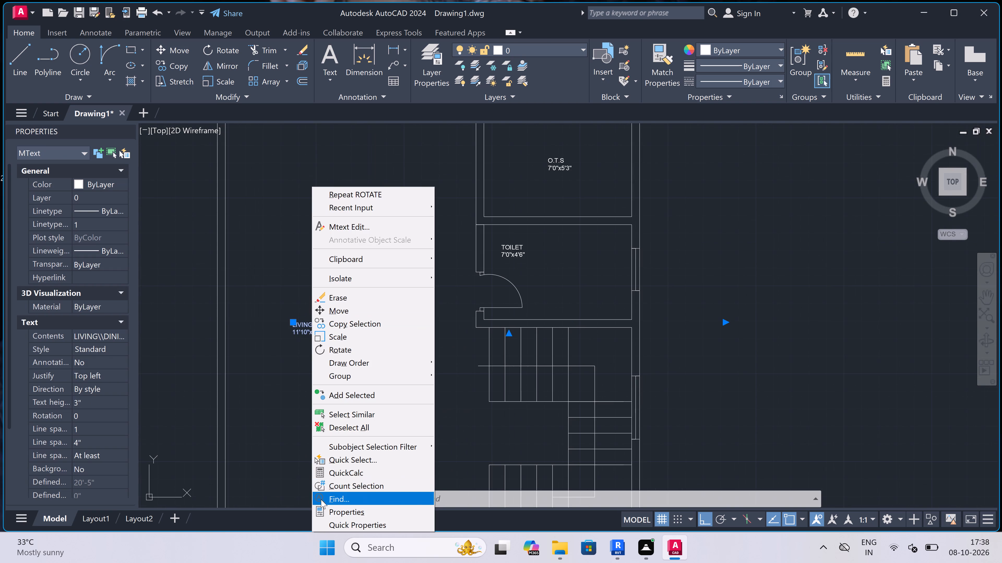
pyautogui.click(330, 511)
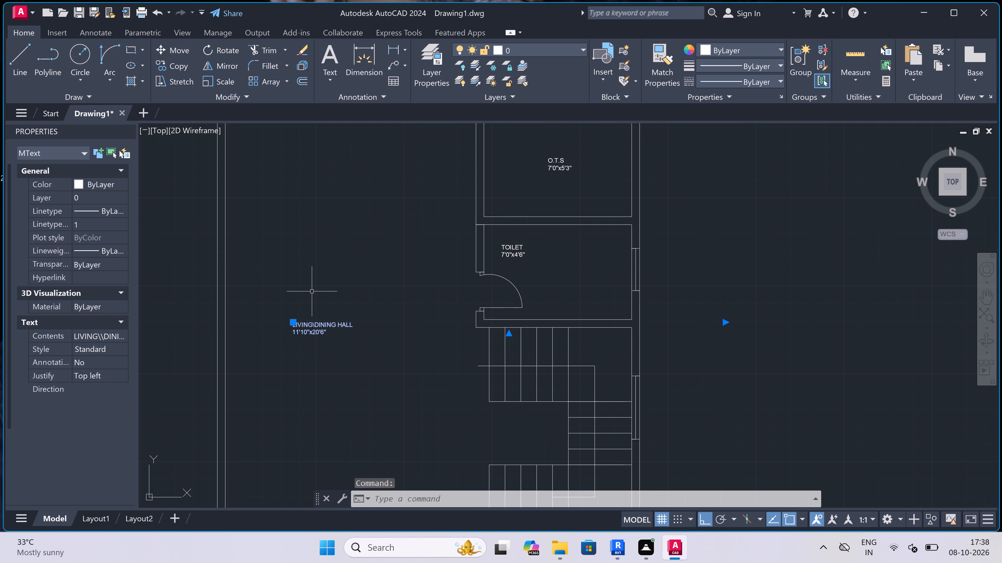
pyautogui.rightClick(309, 288)
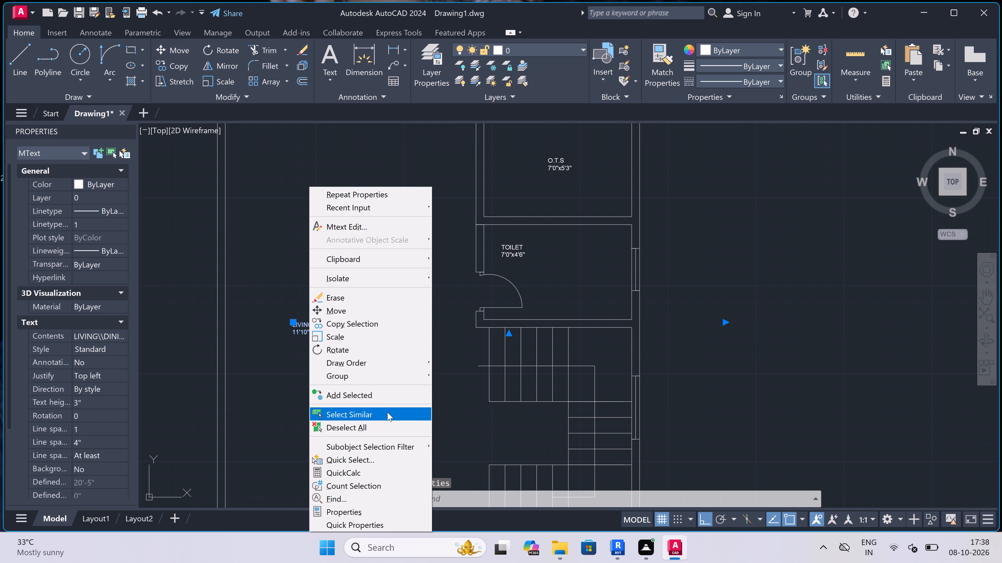
pyautogui.click(373, 414)
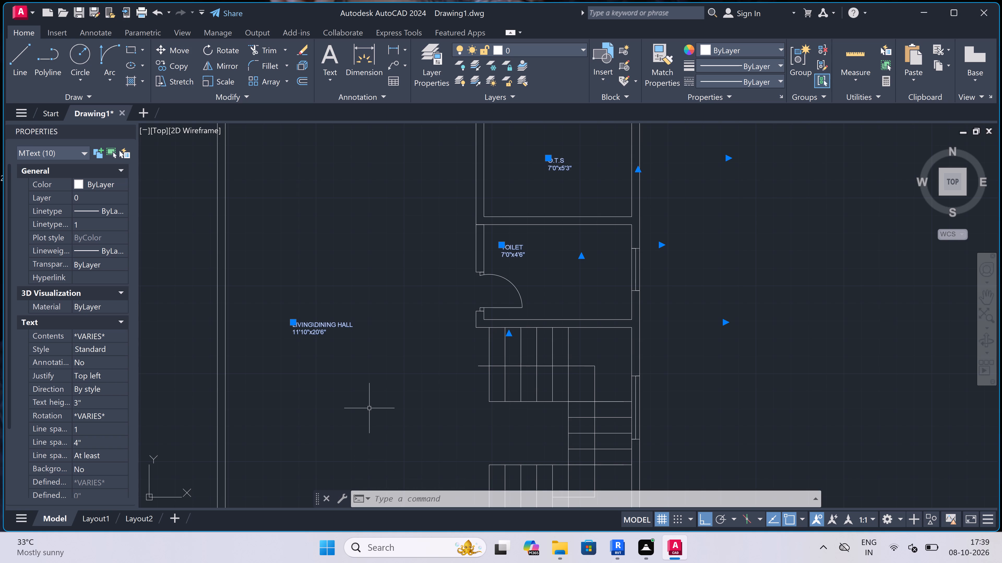
pyautogui.scroll(2, 369, 408)
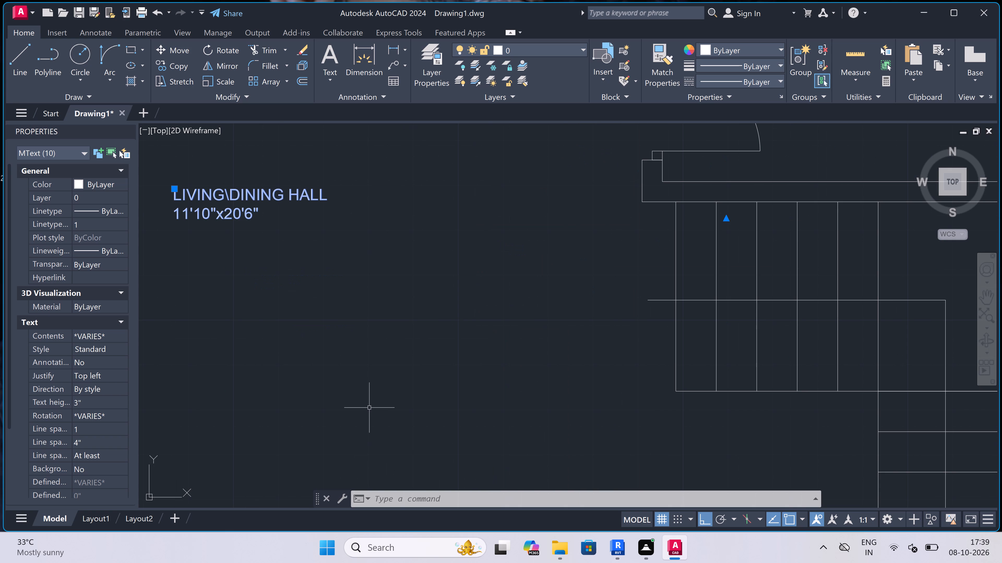
pyautogui.scroll(-1, 369, 408)
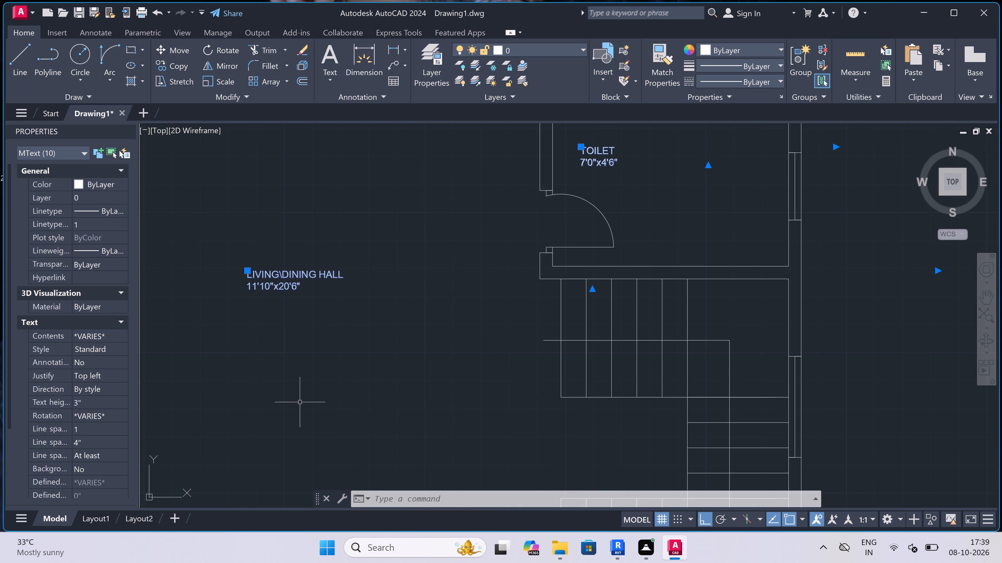
pyautogui.scroll(-2, 290, 400)
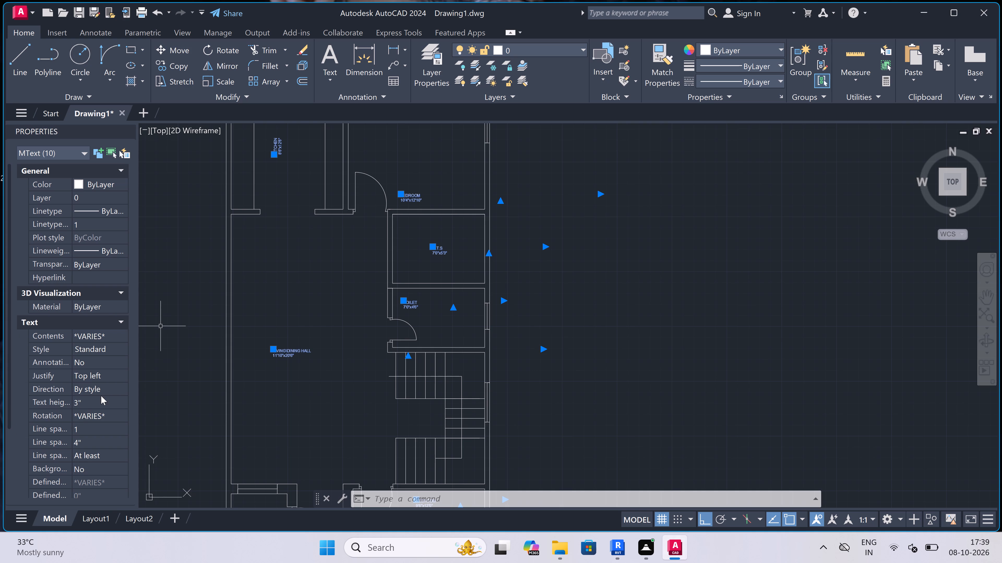
pyautogui.doubleClick(99, 403)
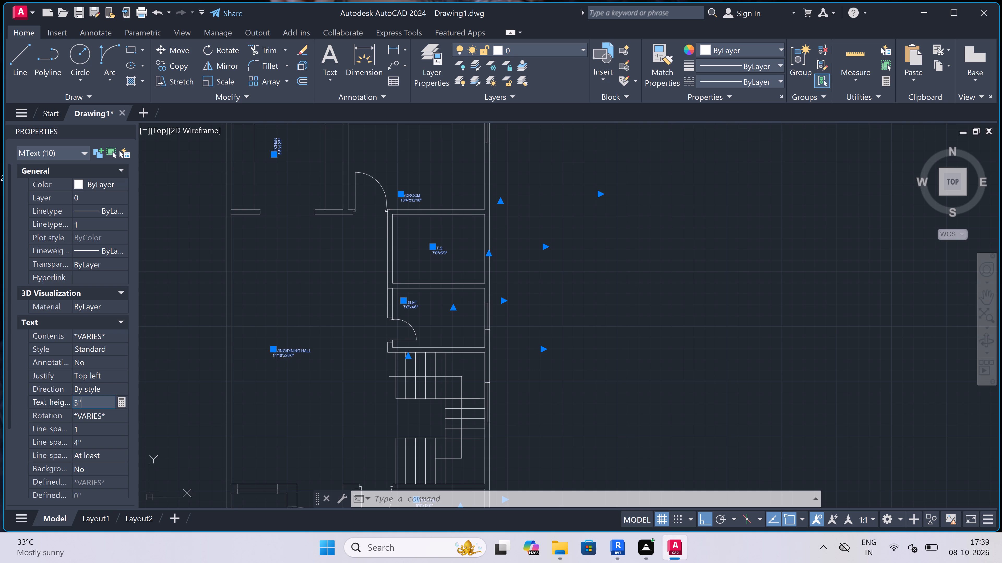
pyautogui.click(99, 403)
pyautogui.press('BackSpace')
pyautogui.press('BackSpace')
pyautogui.press('6')
pyautogui.hotkey('shift', '"')
pyautogui.click(298, 299)
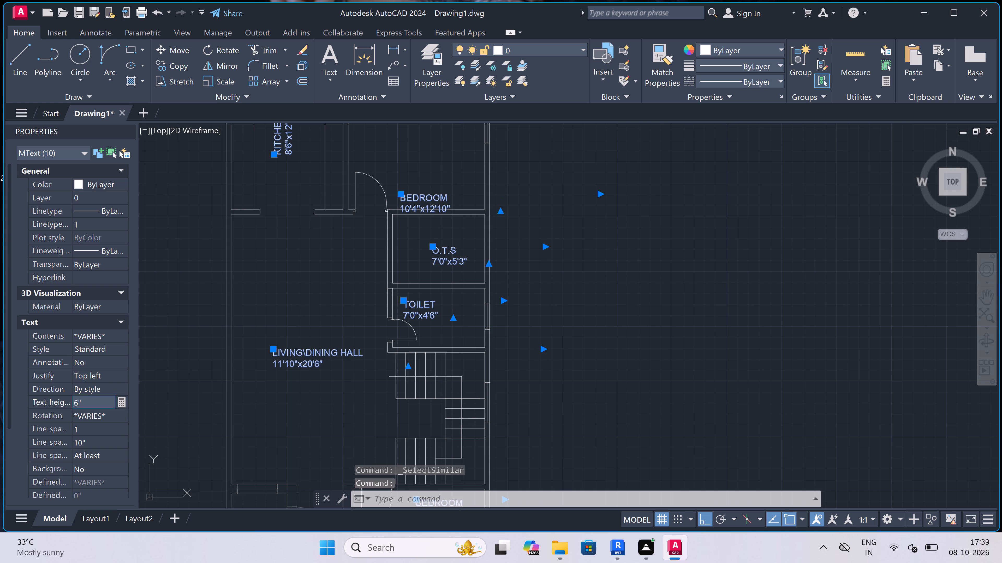
pyautogui.press('Escape')
pyautogui.press('Escape')
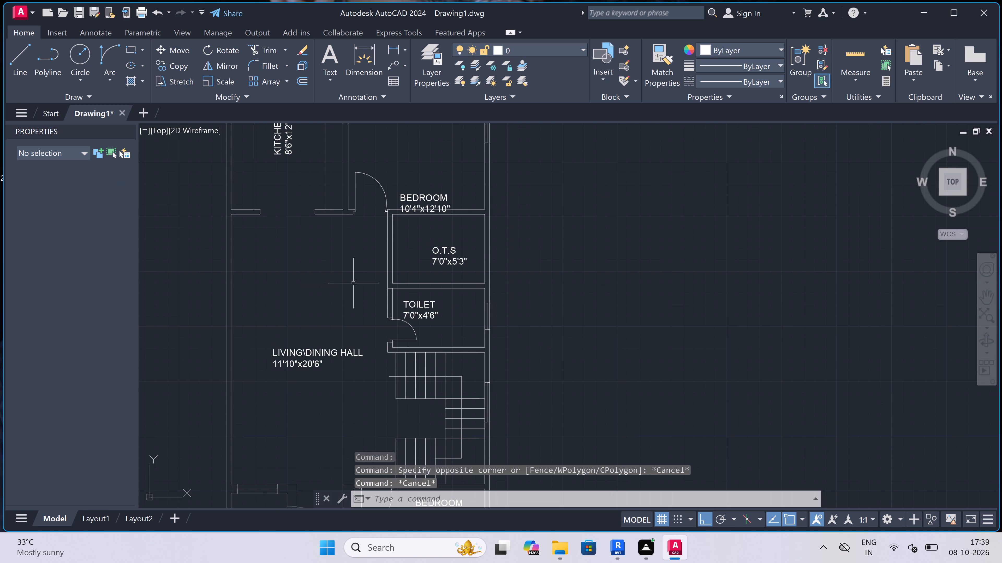
# Move the BEDROOM 10'4"x12'10" label straight up so it clears the wall above the O.T.S space.
pyautogui.scroll(-3, 353, 283)
pyautogui.scroll(3, 363, 242)
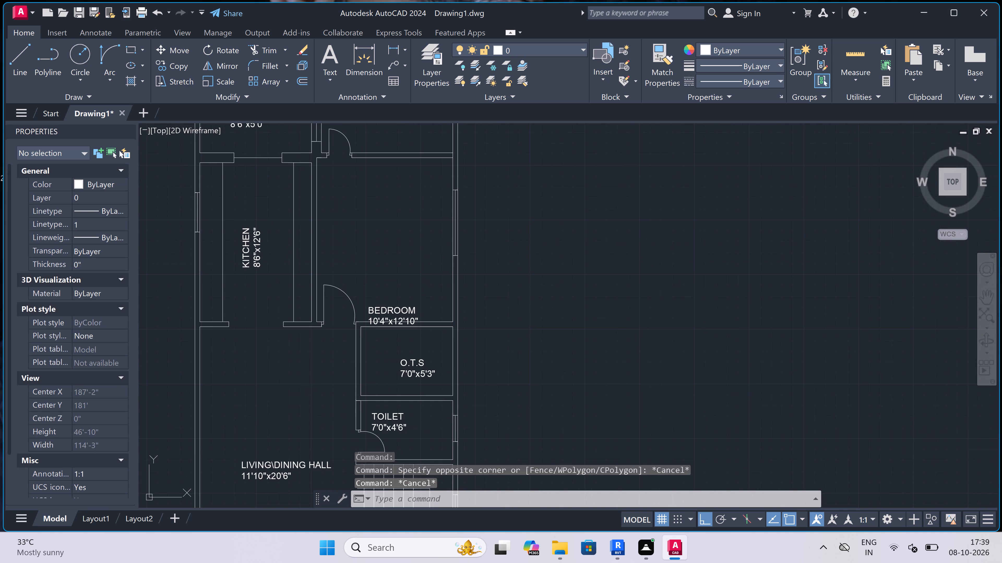
pyautogui.scroll(1, 376, 315)
pyautogui.click(373, 304)
pyautogui.scroll(1, 371, 302)
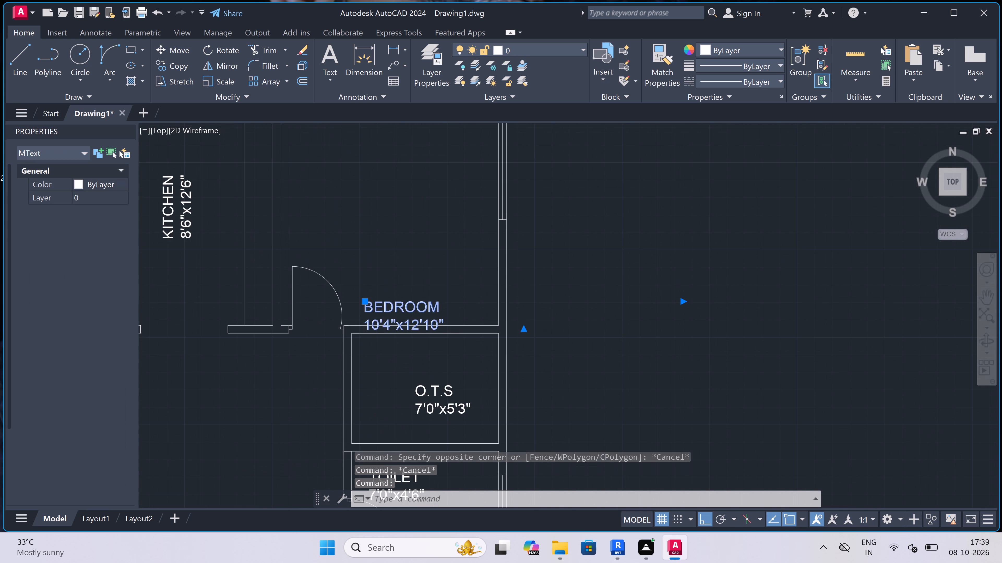
pyautogui.click(360, 300)
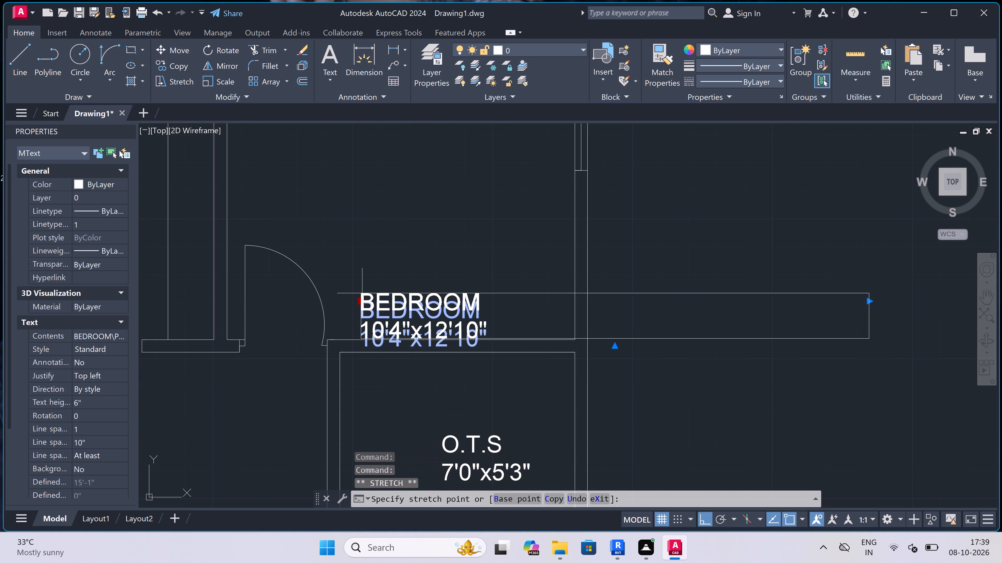
pyautogui.click(365, 285)
pyautogui.press('Escape')
# Set the text height of the LANDING and FOYER labels beside the entrance door to 5".
pyautogui.scroll(-5, 365, 289)
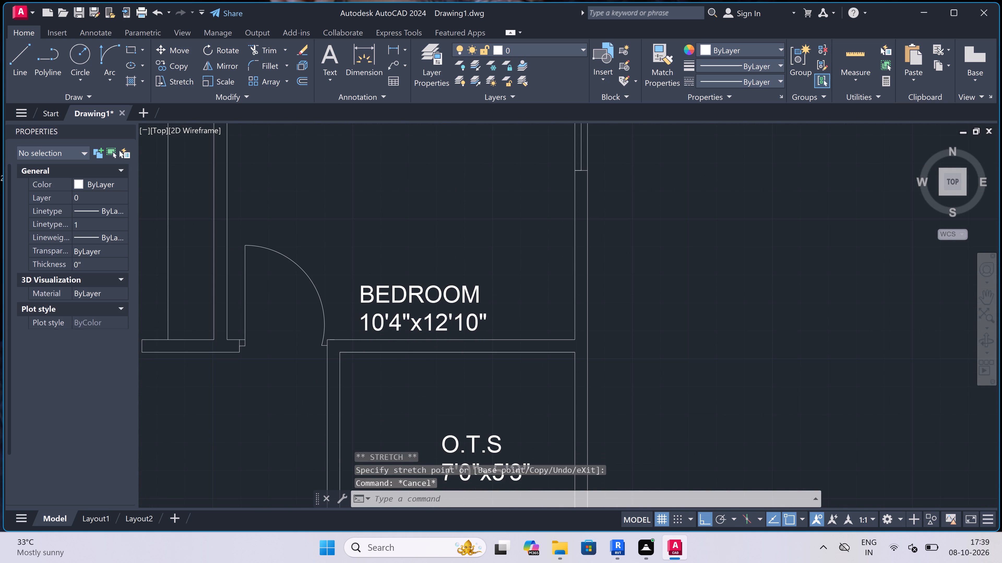
pyautogui.scroll(-4, 365, 289)
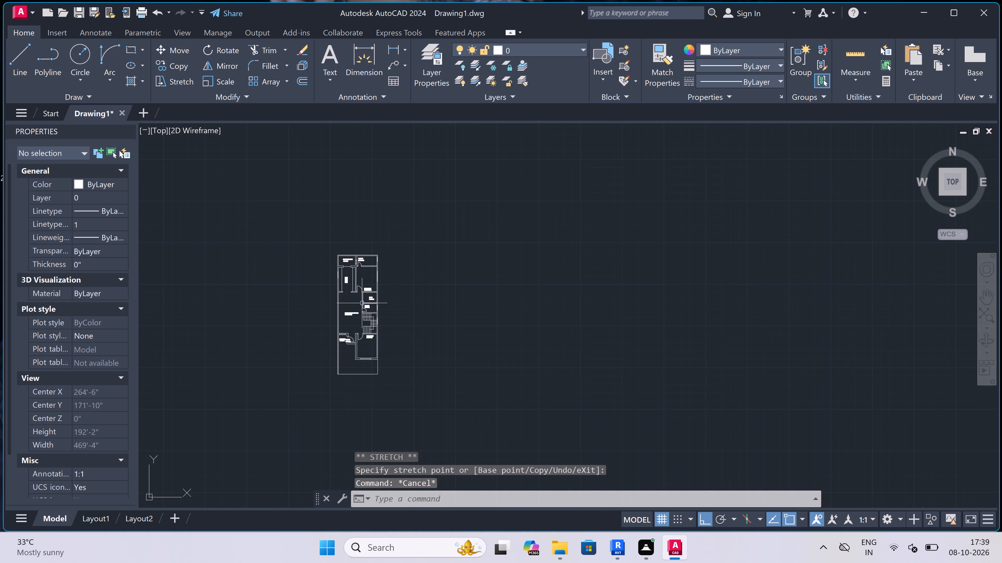
pyautogui.scroll(3, 343, 370)
pyautogui.scroll(2, 344, 242)
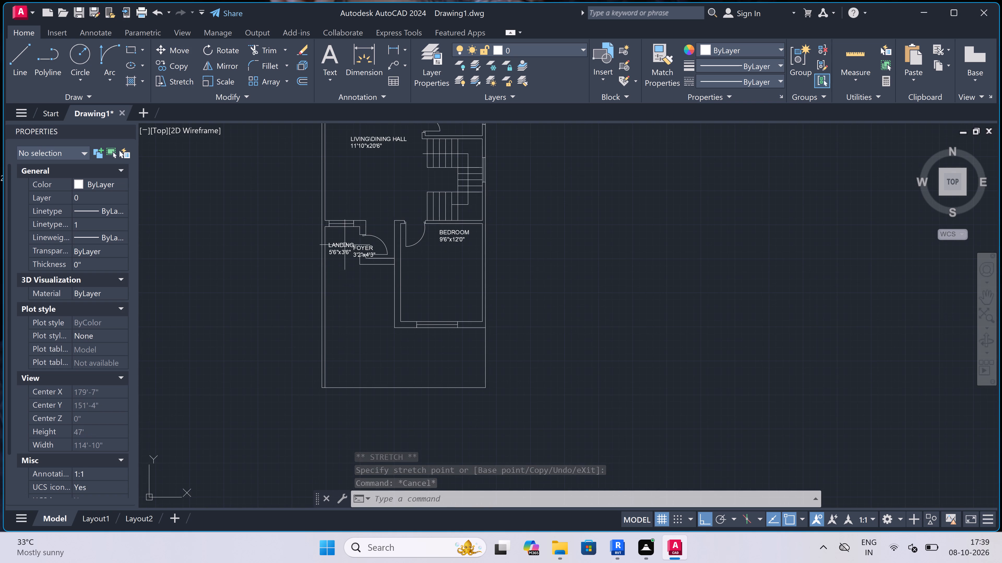
pyautogui.scroll(1, 344, 242)
pyautogui.click(337, 258)
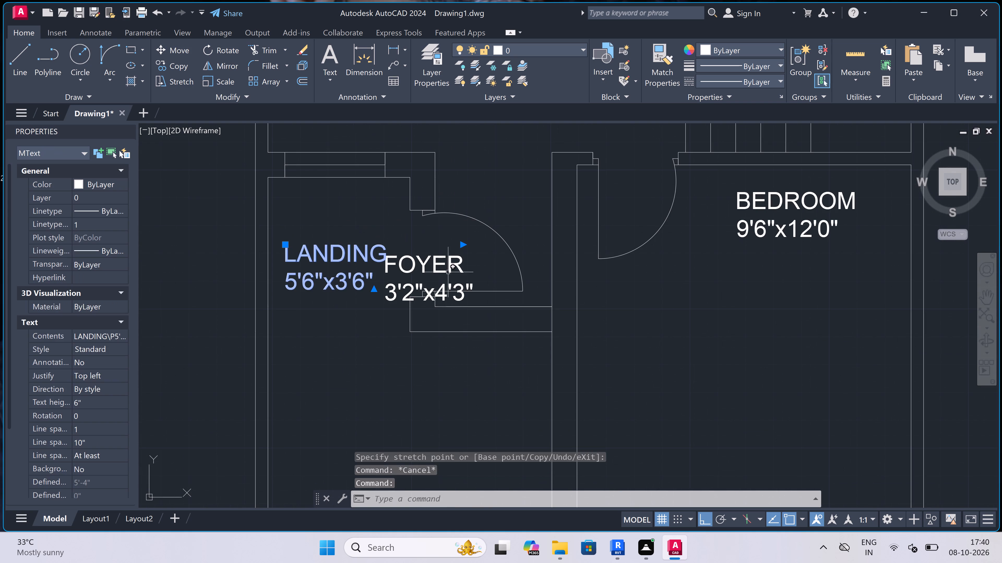
pyautogui.click(437, 264)
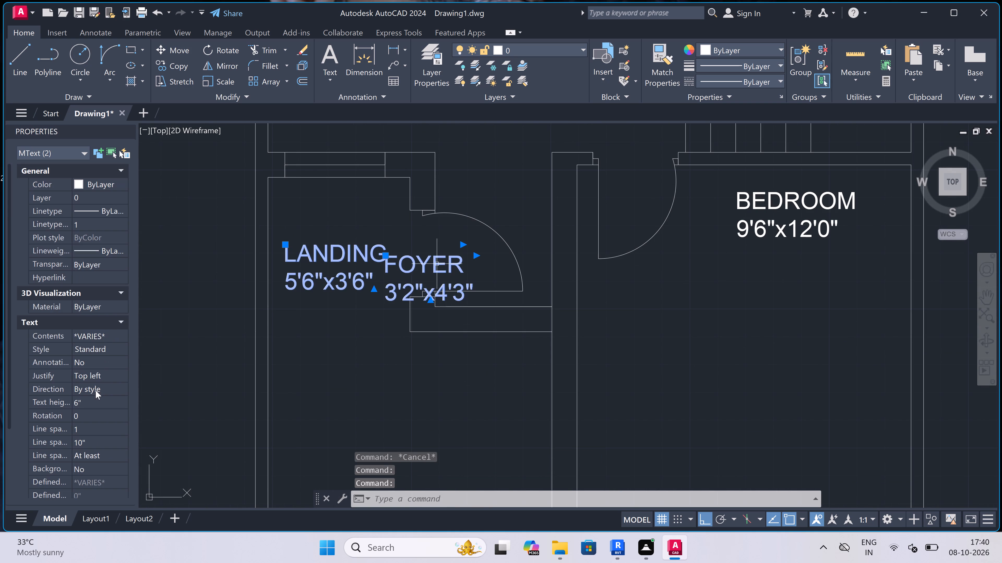
pyautogui.click(92, 402)
pyautogui.press('BackSpace')
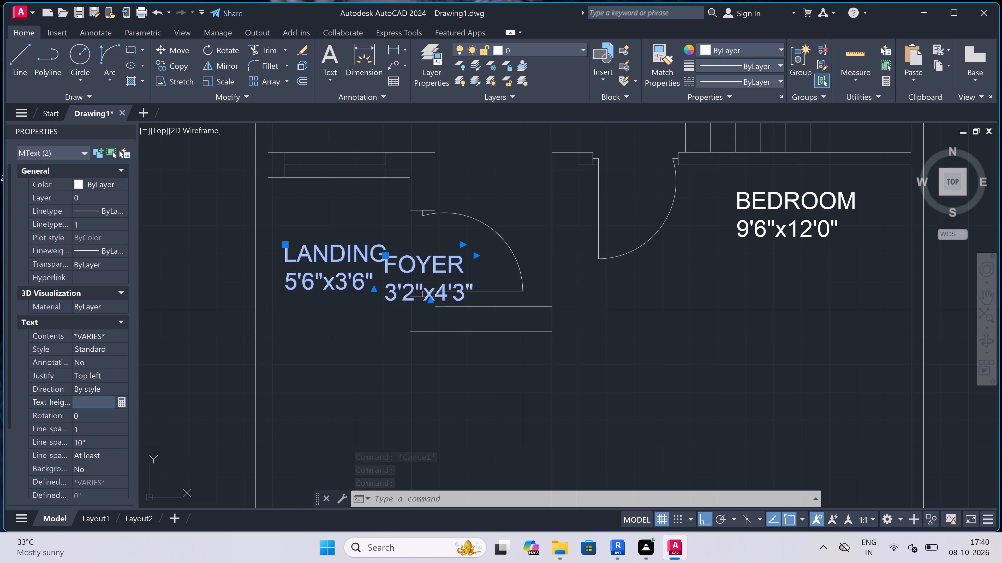
pyautogui.press('5')
pyautogui.hotkey('shift', '"')
pyautogui.scroll(2, 91, 402)
pyautogui.click(234, 357)
pyautogui.press('Escape')
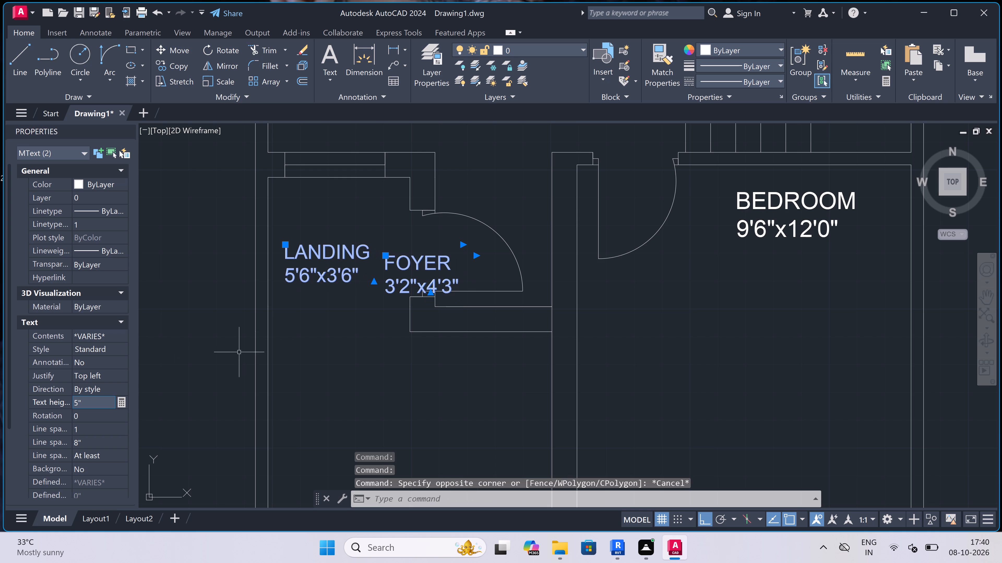
pyautogui.press('Escape')
pyautogui.scroll(-3, 325, 296)
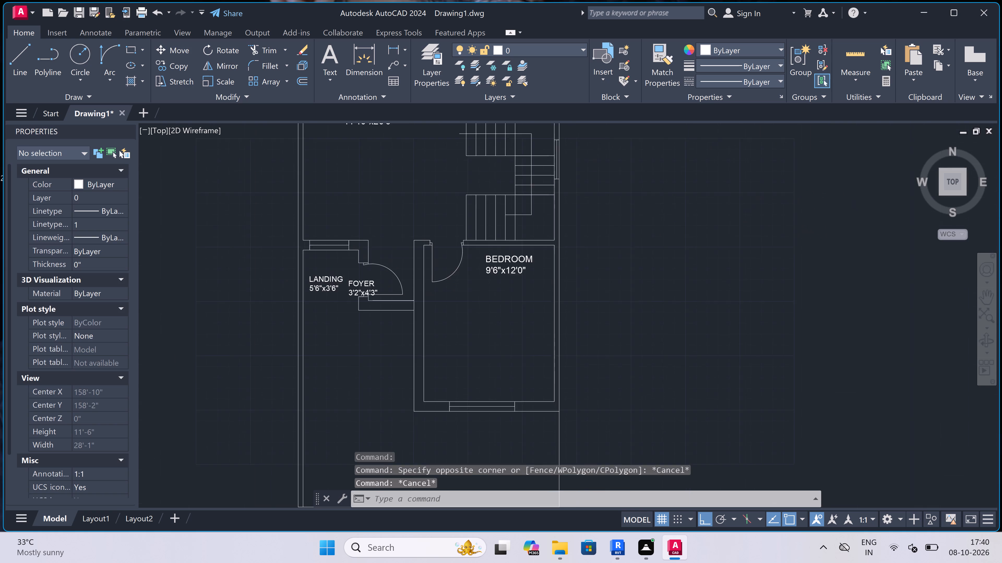
# Move the FOYER 3'2"x4'3" label straight up so it clears the door leaf line and wall below it.
pyautogui.scroll(4, 342, 284)
pyautogui.click(341, 311)
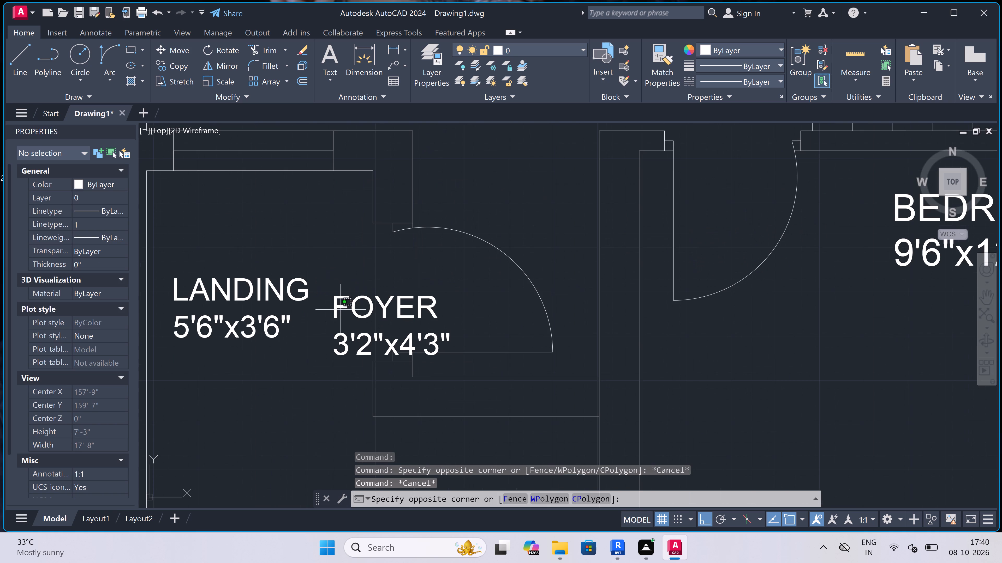
pyautogui.click(335, 296)
pyautogui.click(333, 296)
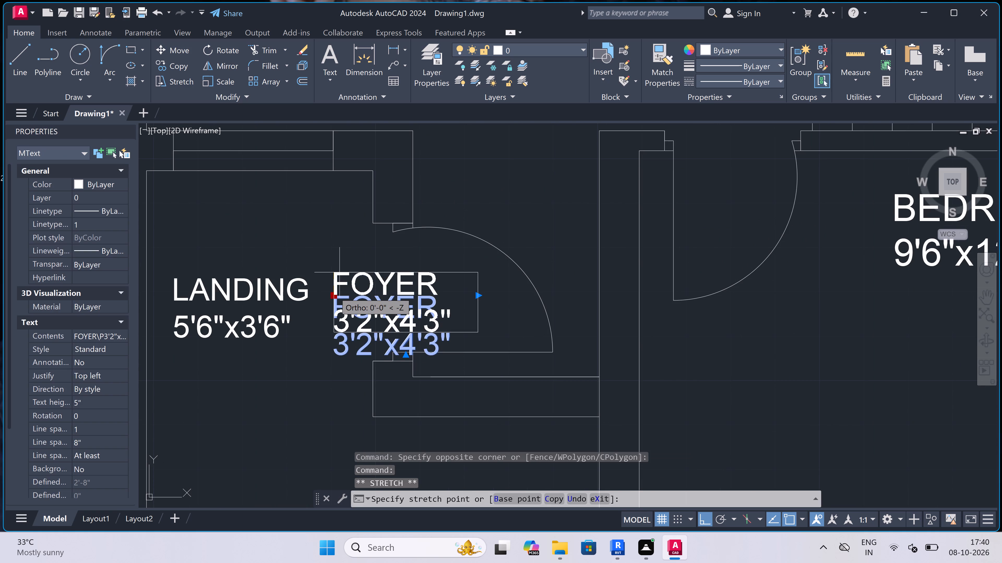
pyautogui.click(340, 272)
pyautogui.press('Escape')
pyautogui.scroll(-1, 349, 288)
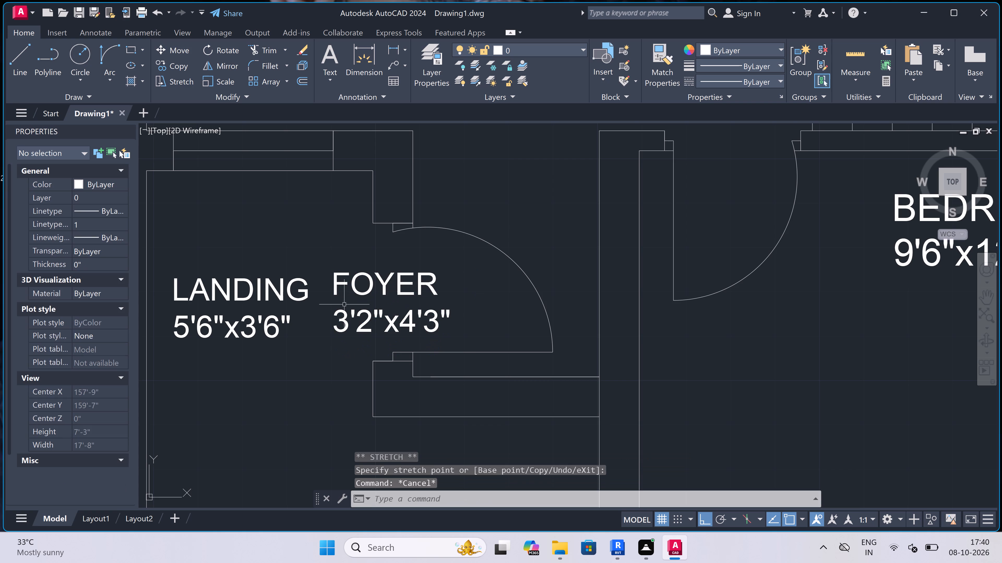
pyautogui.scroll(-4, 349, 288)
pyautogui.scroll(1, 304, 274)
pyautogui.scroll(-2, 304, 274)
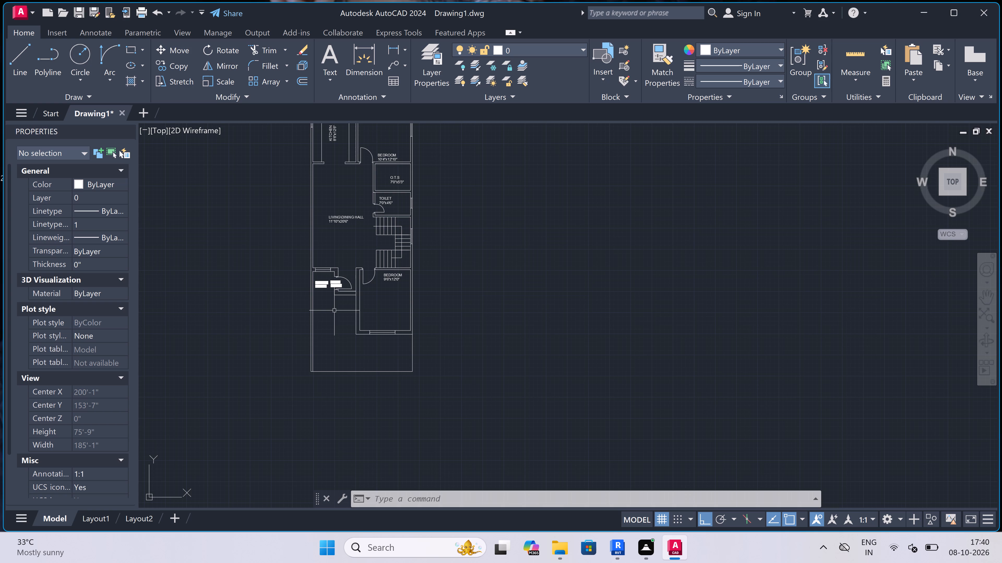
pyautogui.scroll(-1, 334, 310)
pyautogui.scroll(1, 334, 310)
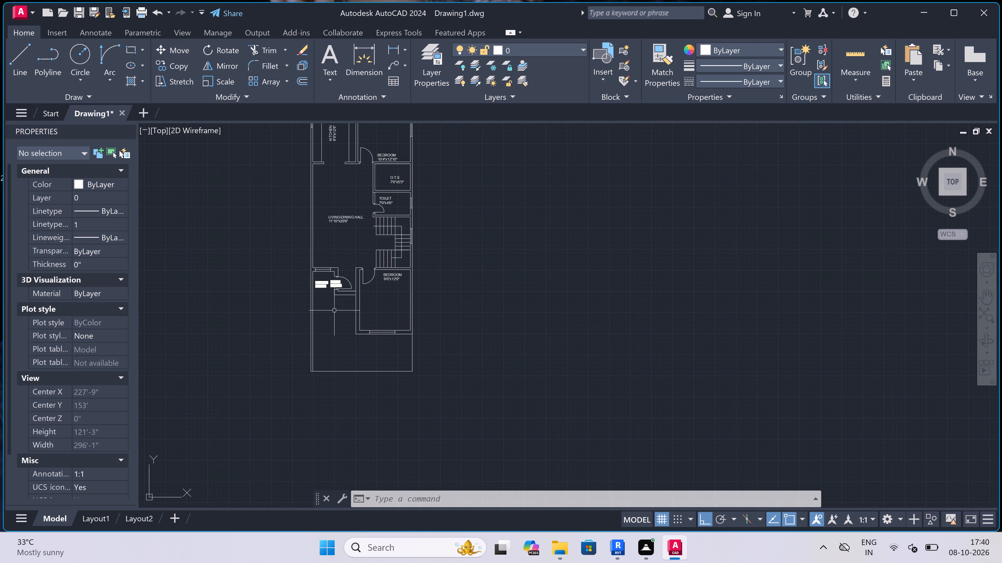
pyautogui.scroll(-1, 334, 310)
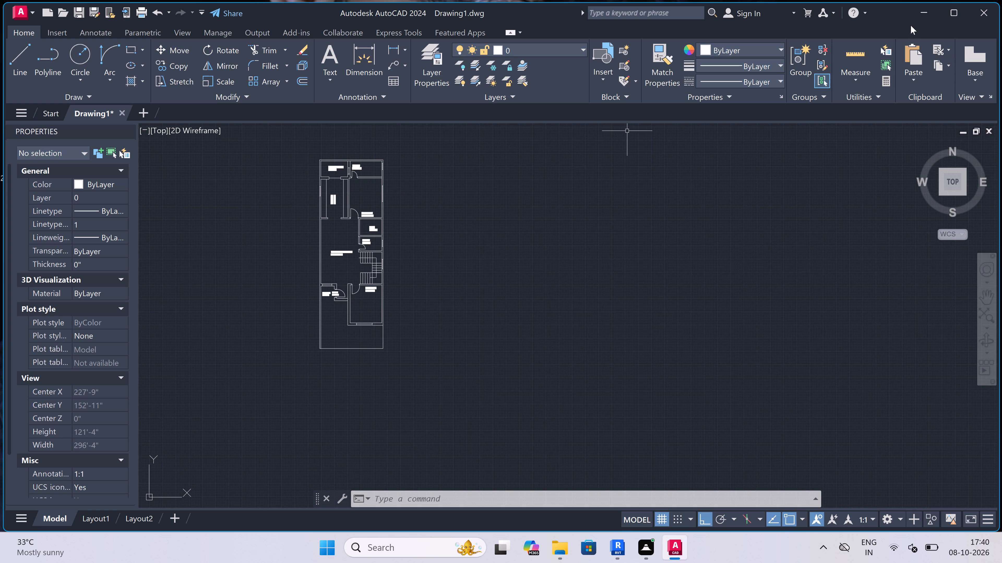
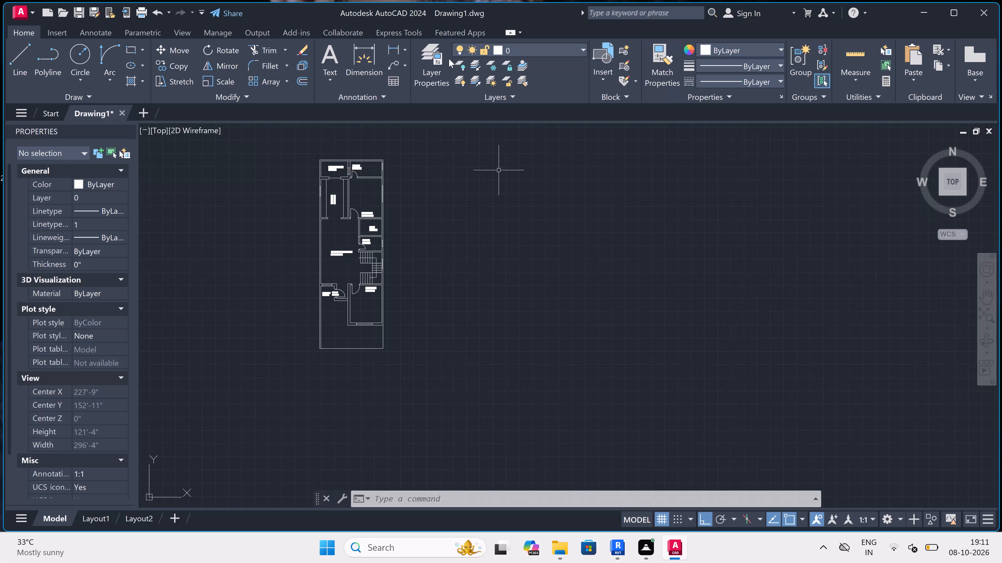
# Draw a horizontal line extending to the right from the floor plan's top-right outer corner, beside the Toilet.
pyautogui.scroll(2, 353, 175)
pyautogui.scroll(-3, 352, 150)
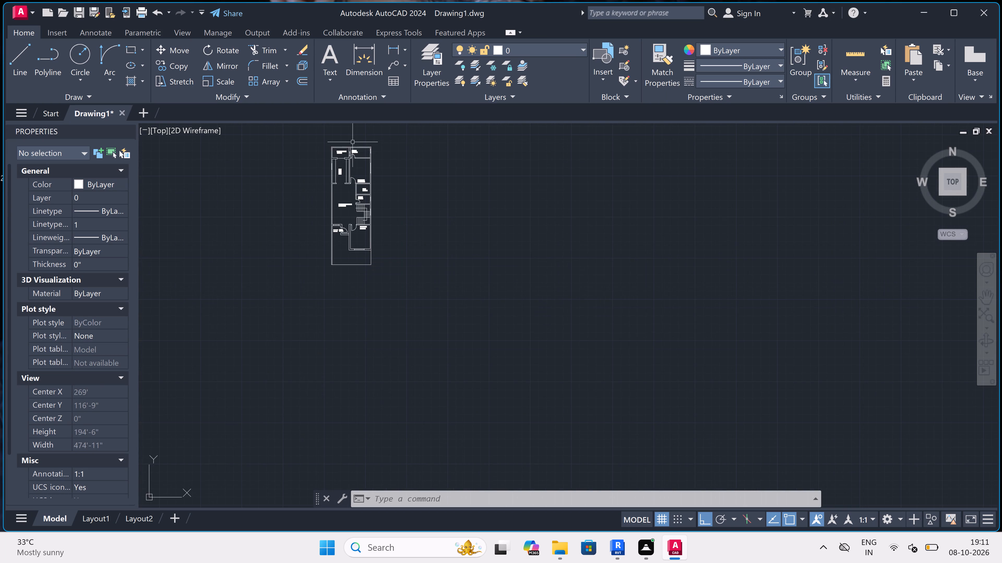
pyautogui.scroll(5, 353, 142)
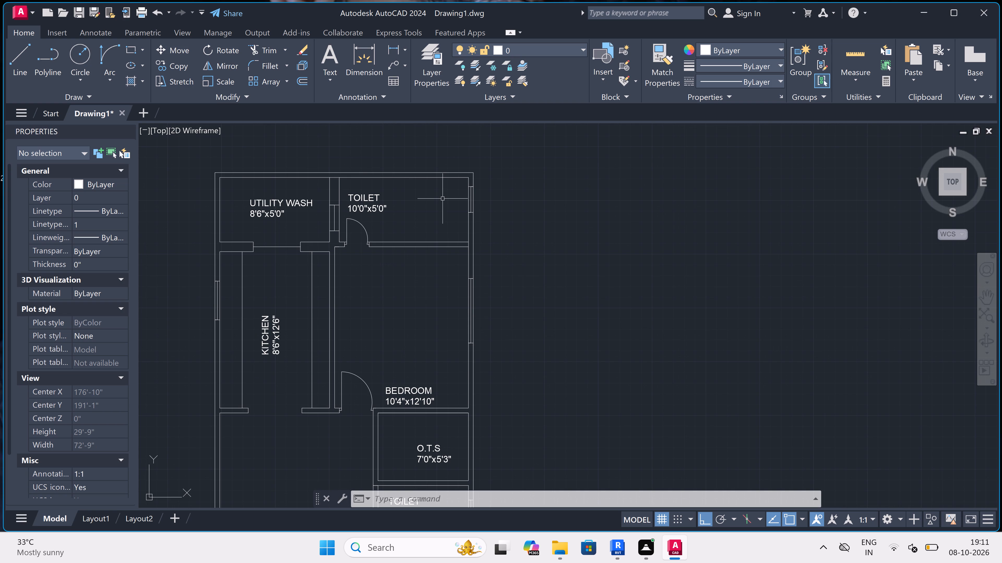
pyautogui.write('l')
pyautogui.press('space')
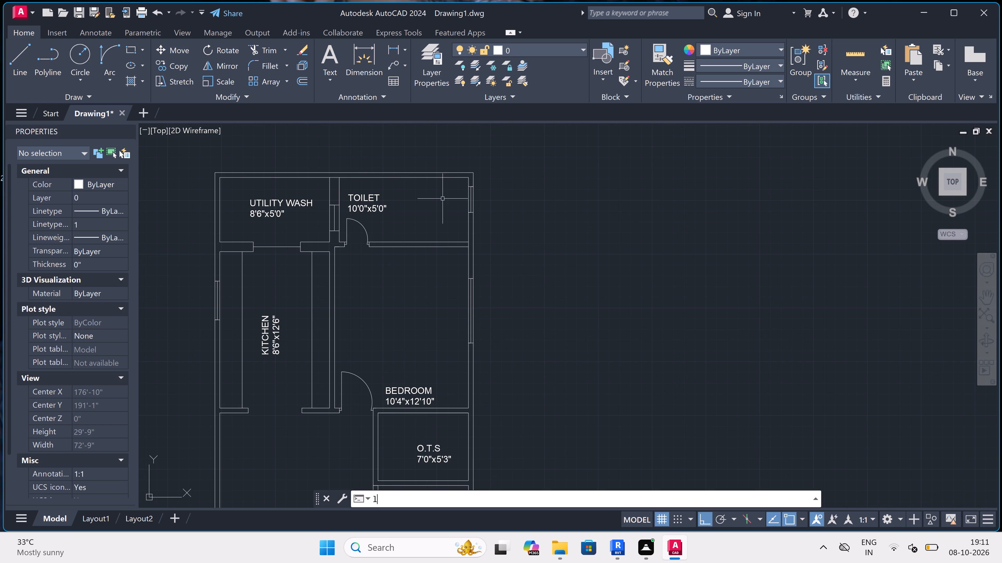
pyautogui.click(475, 172)
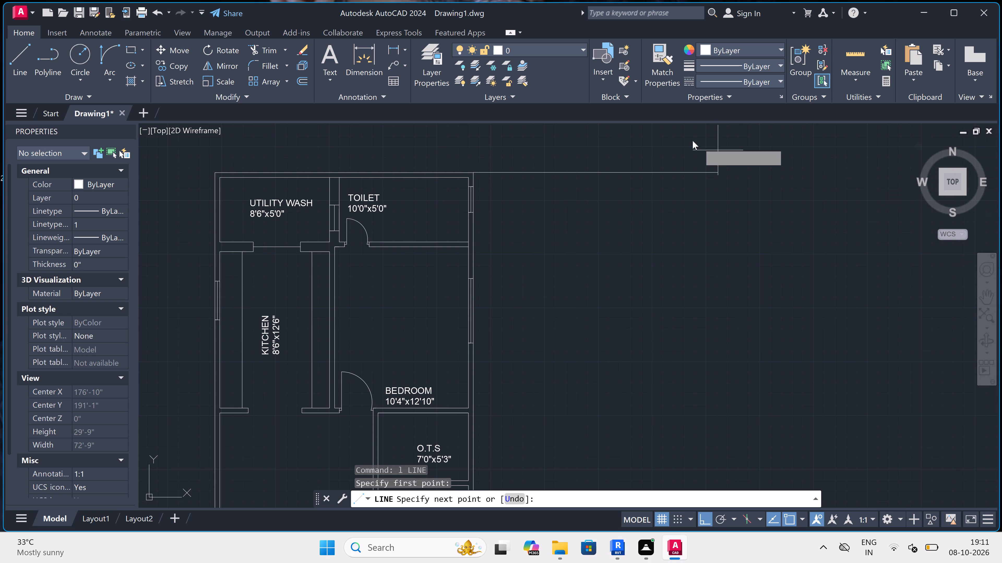
pyautogui.click(847, 173)
pyautogui.press('Escape')
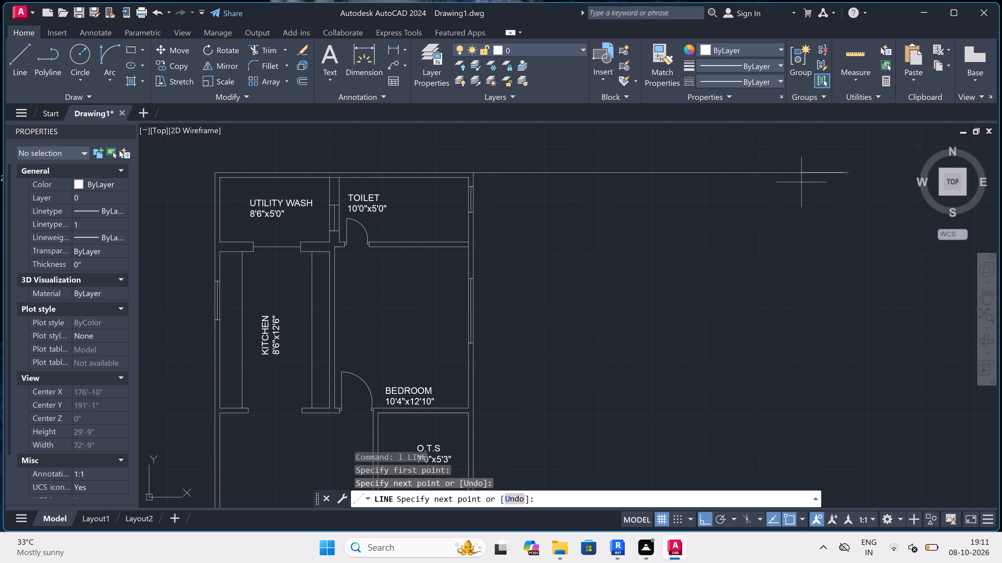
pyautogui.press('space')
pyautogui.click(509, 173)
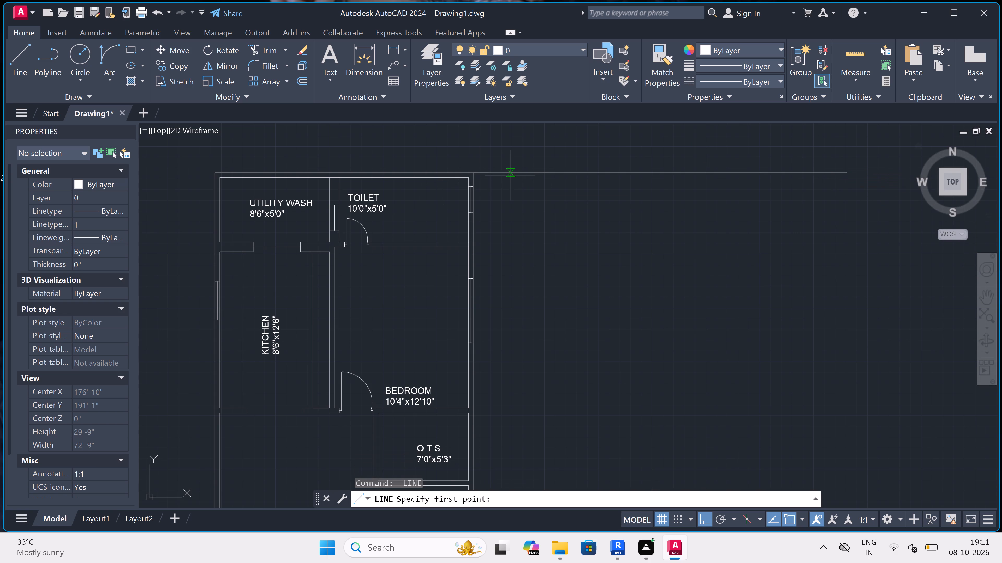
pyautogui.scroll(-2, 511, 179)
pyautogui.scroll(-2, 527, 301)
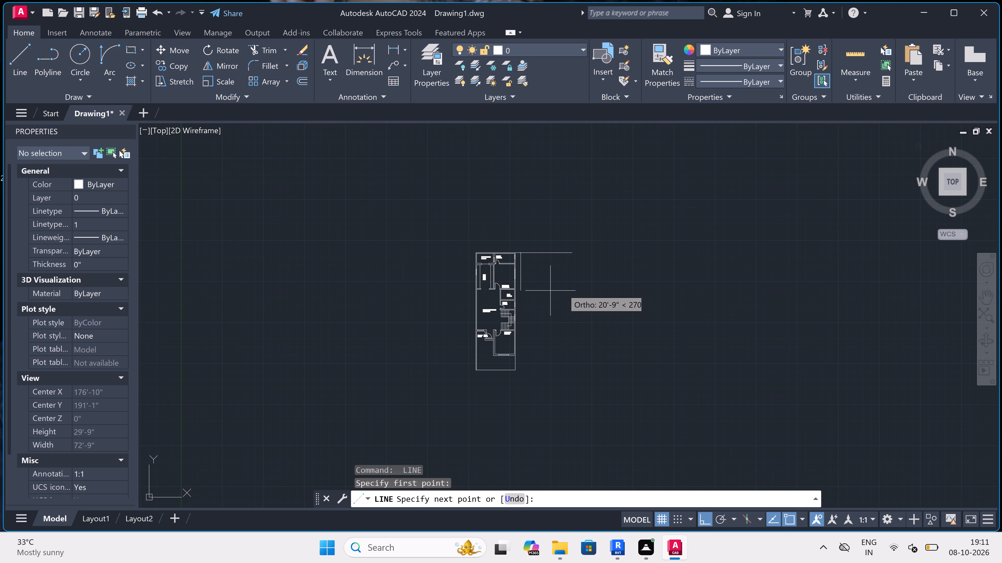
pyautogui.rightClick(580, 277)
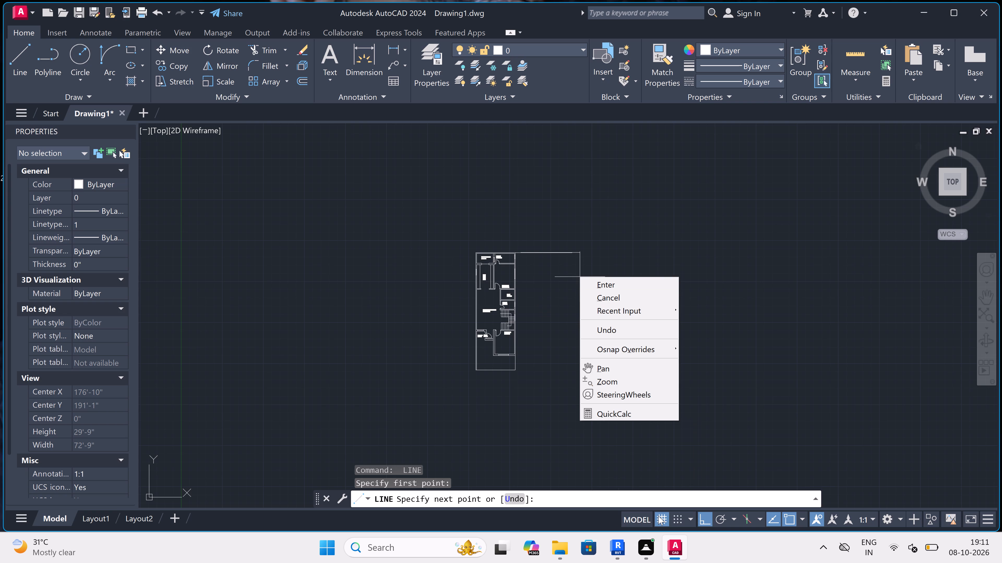
# Turn off the drawing grid display.
pyautogui.moveTo(659, 514); pyautogui.dragTo(374, 517)
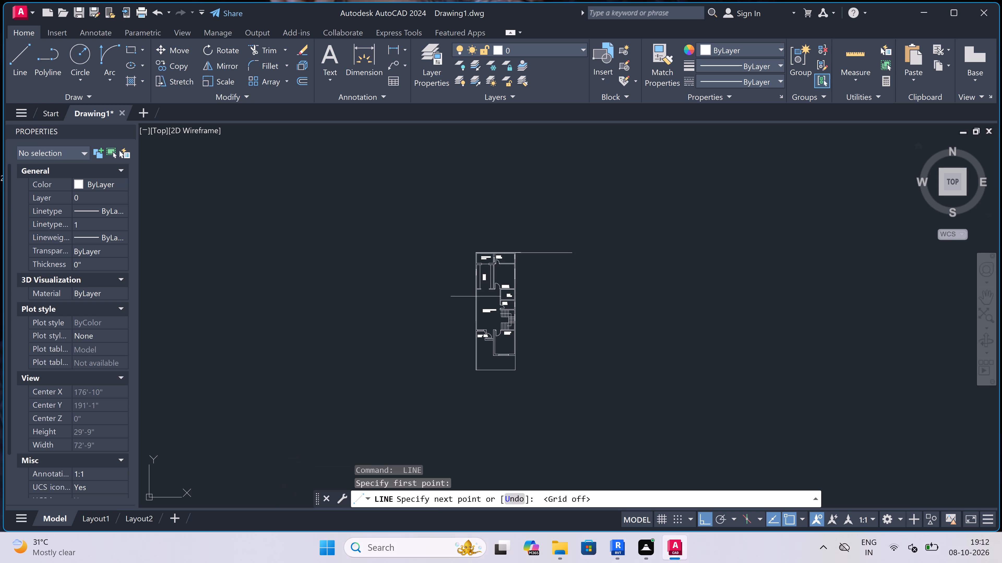
pyautogui.scroll(2, 597, 294)
pyautogui.press('Escape')
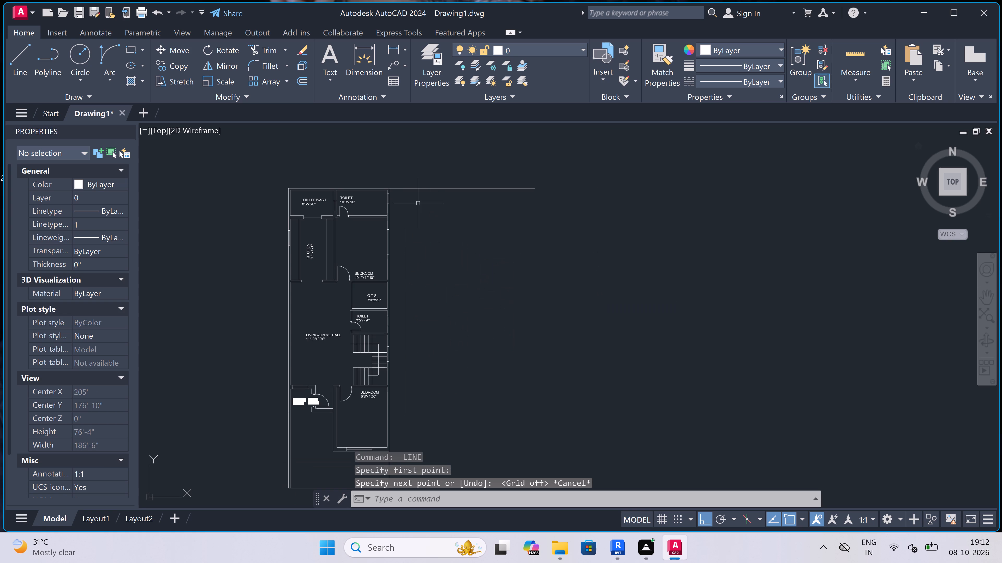
# Draw a vertical line beside the floor plan, from the horizontal extension line down to about the plot's bottom edge.
pyautogui.press('space')
pyautogui.click(409, 191)
pyautogui.scroll(-3, 408, 188)
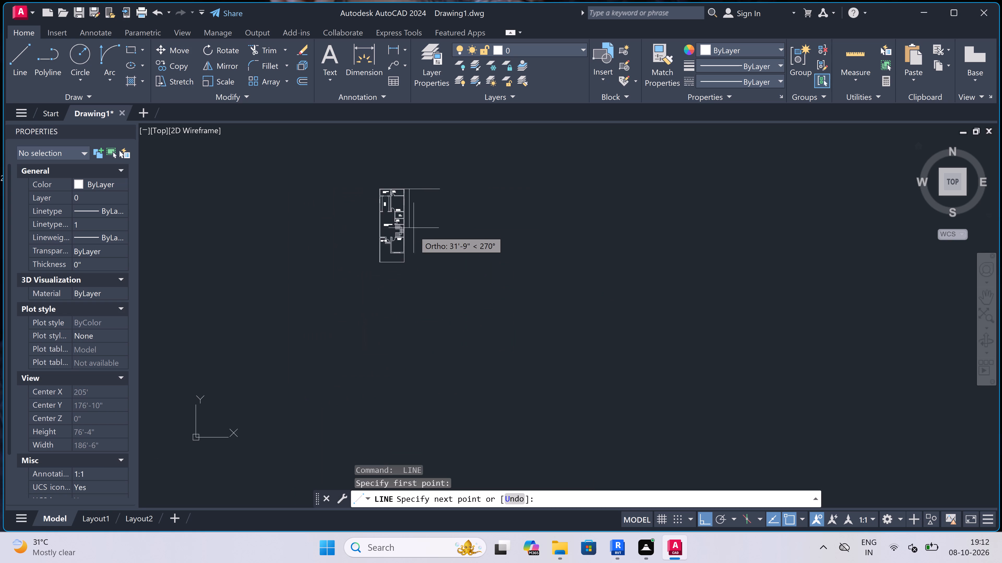
pyautogui.scroll(4, 414, 231)
pyautogui.click(388, 435)
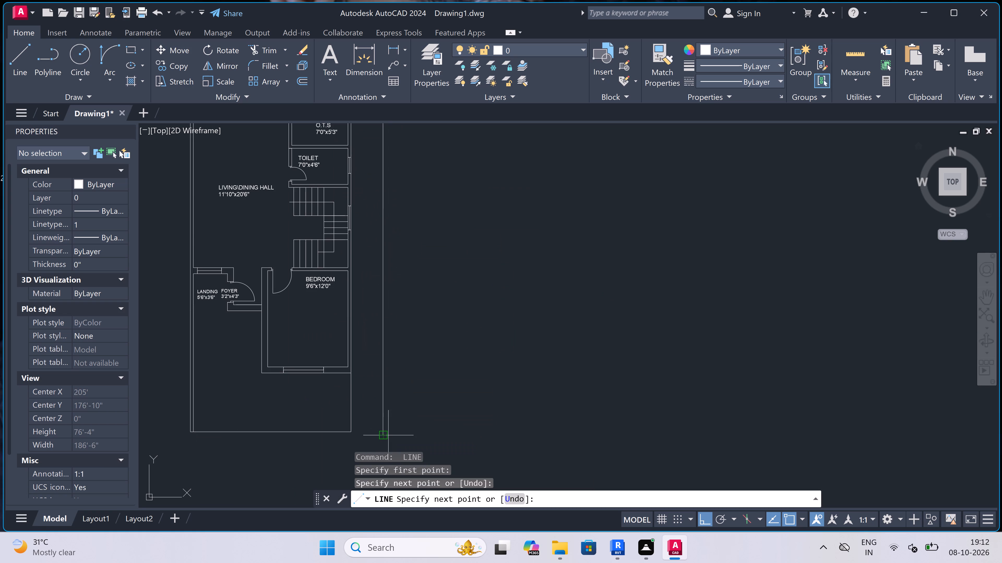
pyautogui.press('Escape')
# Trim the piece of the horizontal line between the existing floor plan and the new vertical line.
pyautogui.scroll(-4, 390, 414)
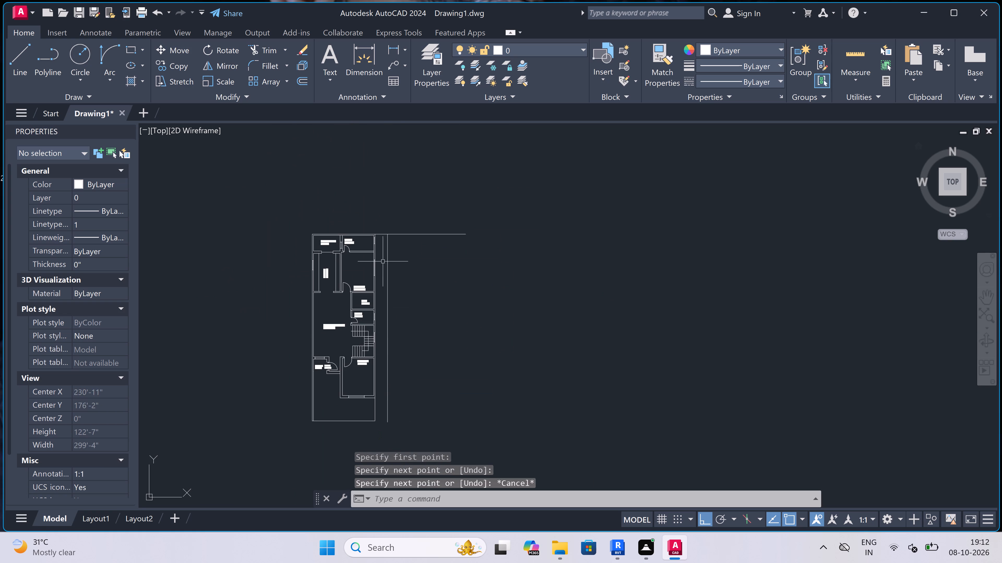
pyautogui.scroll(4, 376, 226)
pyautogui.press('t')
pyautogui.press('r')
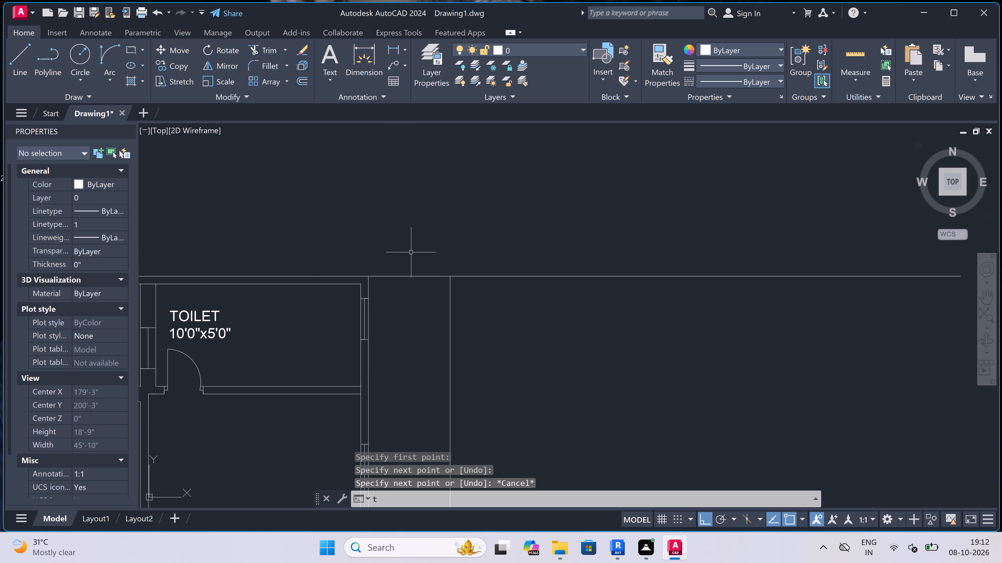
pyautogui.press('space')
pyautogui.click(411, 253)
pyautogui.moveTo(411, 386); pyautogui.dragTo(413, 386)
pyautogui.press('Escape')
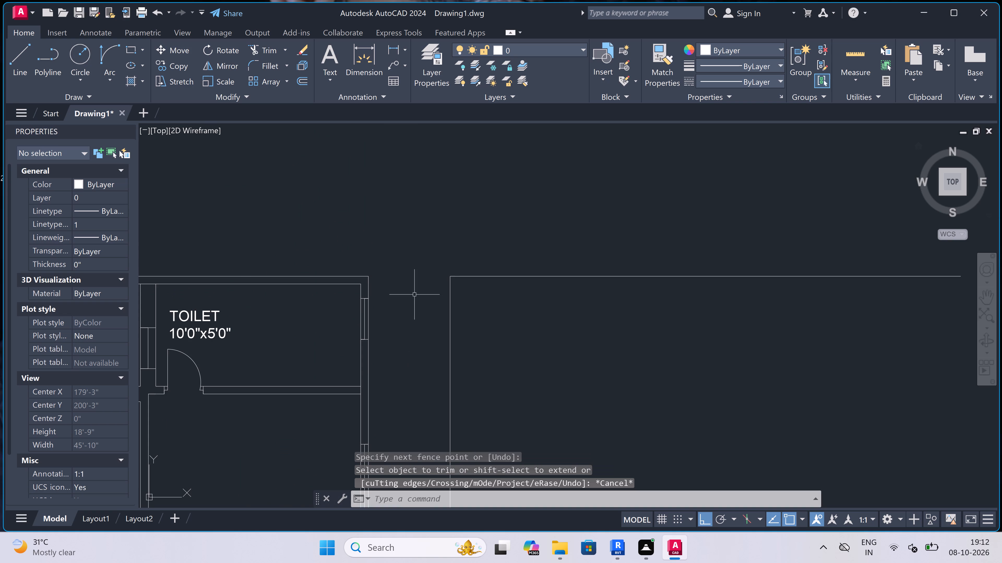
# Offset the new top and left outline lines inward by 4.5" to form the outer wall thickness.
pyautogui.scroll(-2, 425, 276)
pyautogui.scroll(1, 535, 281)
pyautogui.press('o')
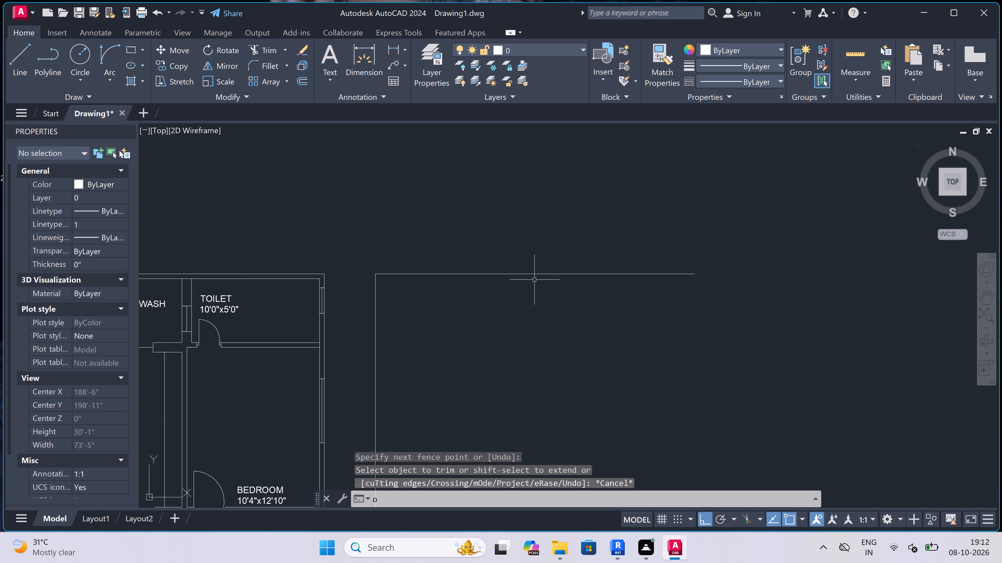
pyautogui.press('space')
pyautogui.click(536, 272)
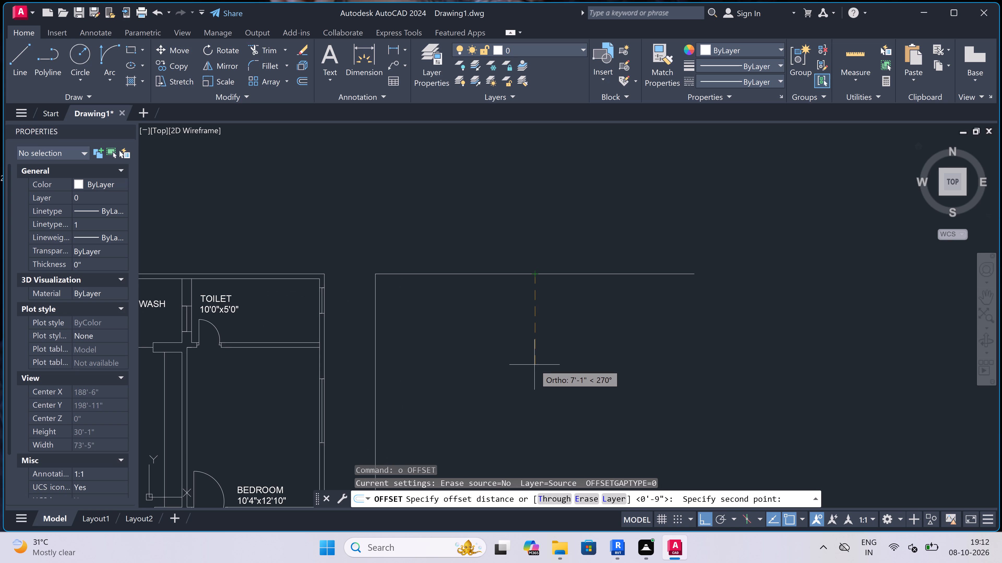
pyautogui.write('4.5"')
pyautogui.press('space')
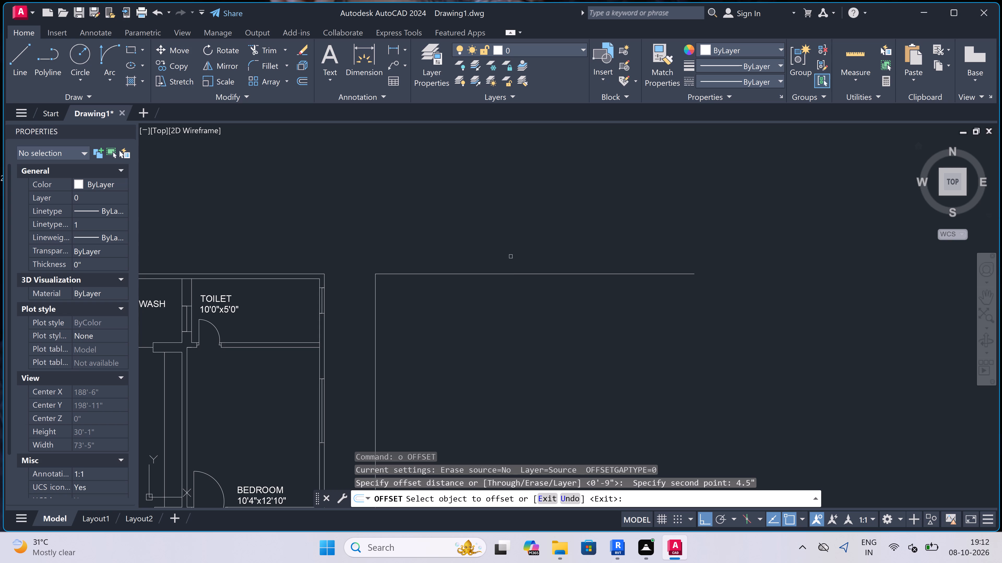
pyautogui.moveTo(512, 274); pyautogui.dragTo(512, 277)
pyautogui.click(481, 340)
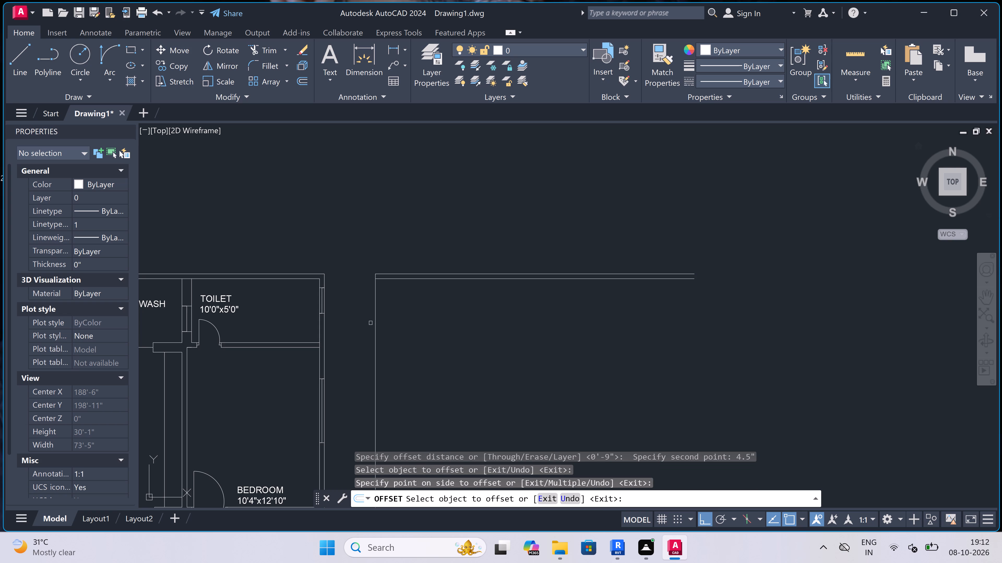
pyautogui.click(375, 322)
pyautogui.click(461, 321)
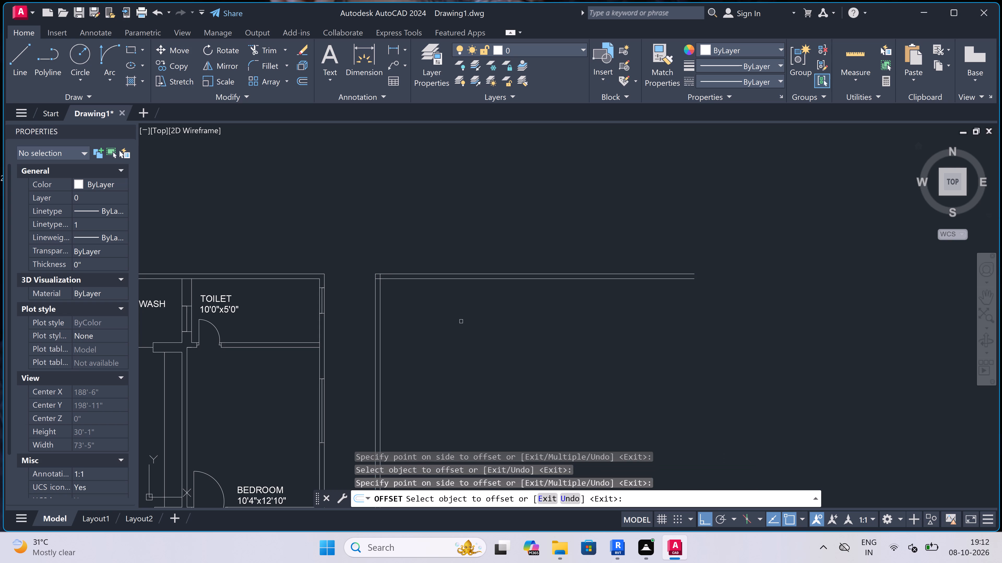
pyautogui.press('Escape')
# Offset the inner line of the new top wall 5' downward.
pyautogui.press('space')
pyautogui.moveTo(479, 278); pyautogui.dragTo(481, 281)
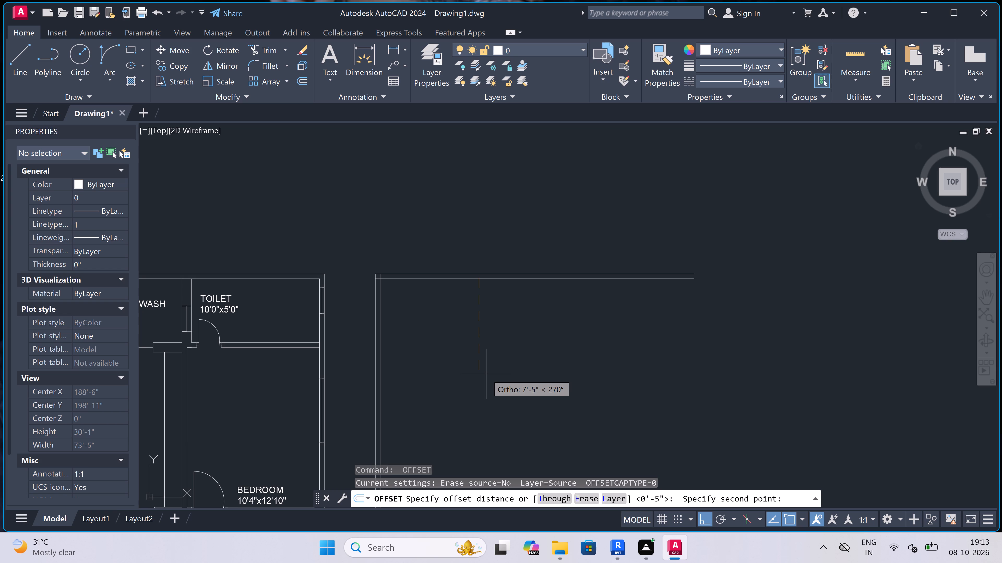
pyautogui.write("5'")
pyautogui.press('space')
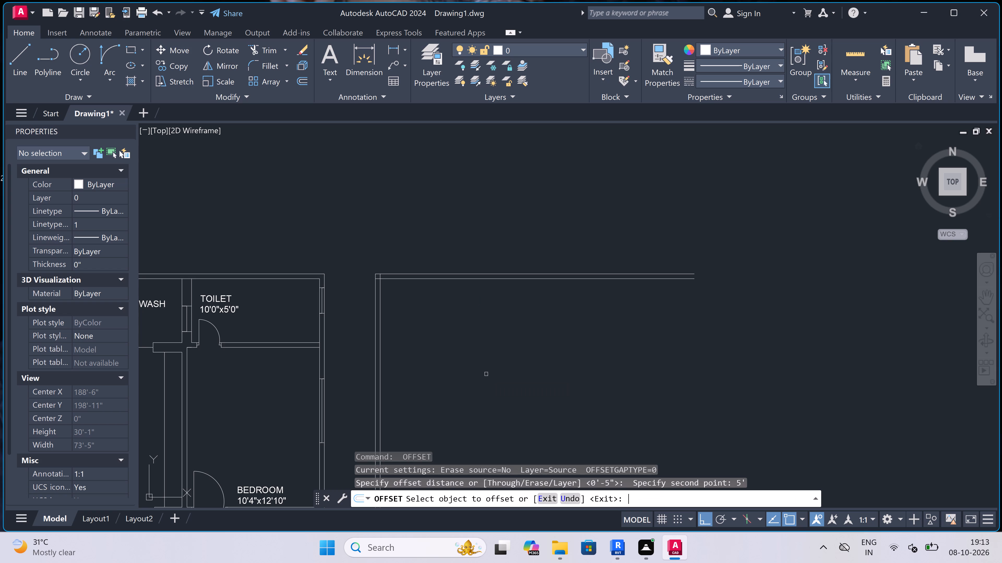
pyautogui.doubleClick(485, 279)
pyautogui.click(484, 328)
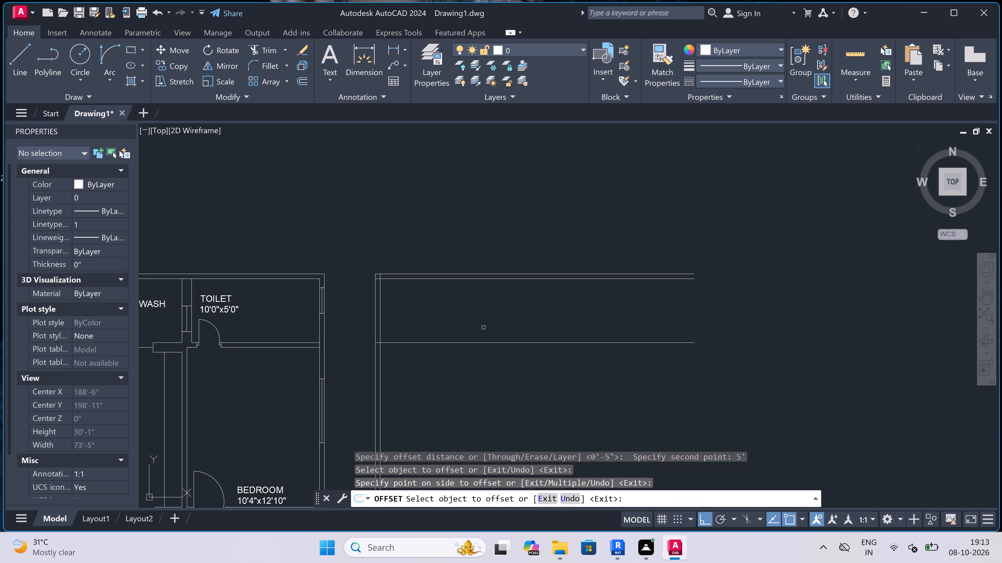
pyautogui.press('Escape')
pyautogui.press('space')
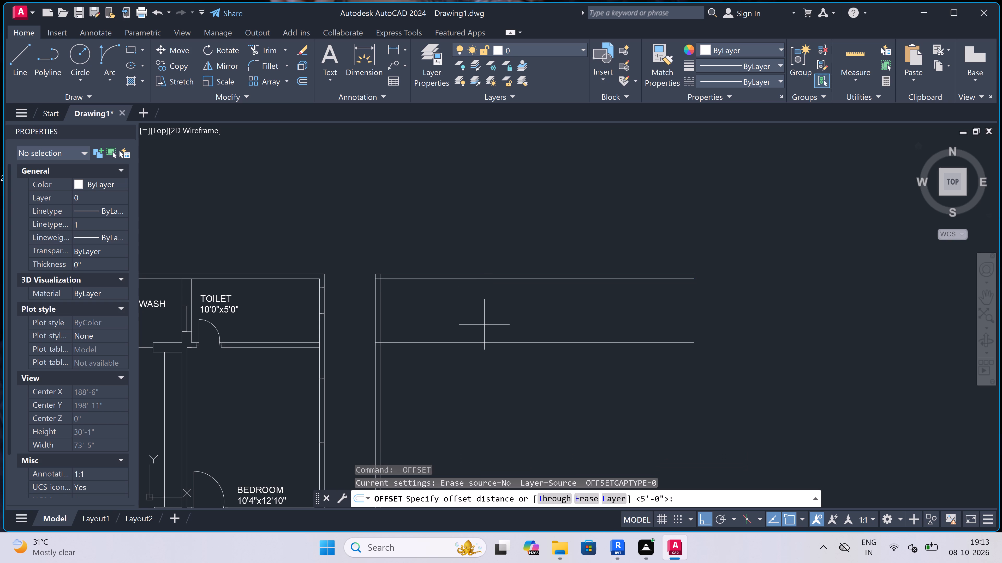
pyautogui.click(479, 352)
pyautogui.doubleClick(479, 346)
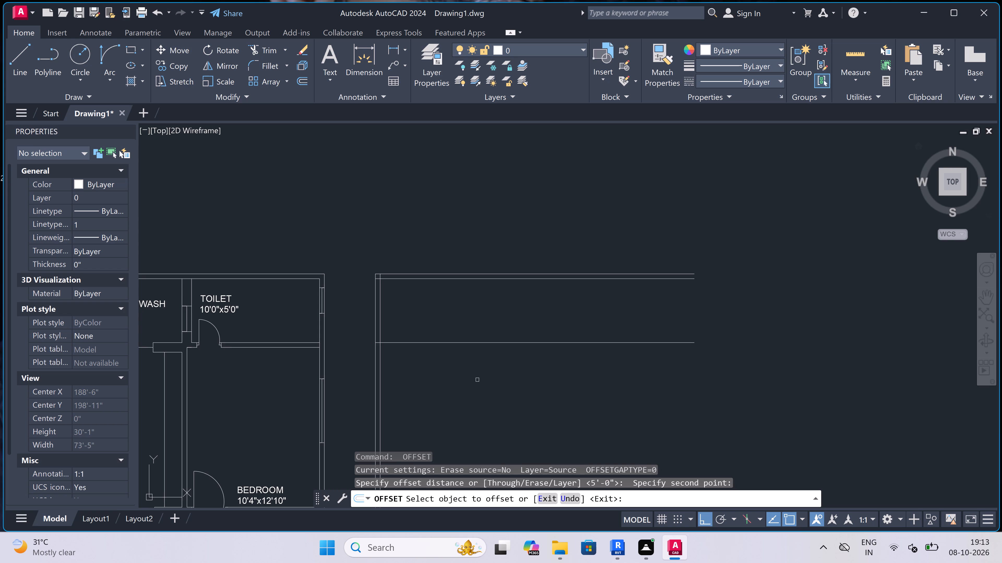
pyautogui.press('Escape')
# Offset the lower horizontal partition line 4.5" downward to give the partition wall its thickness.
pyautogui.write('o')
pyautogui.press('space')
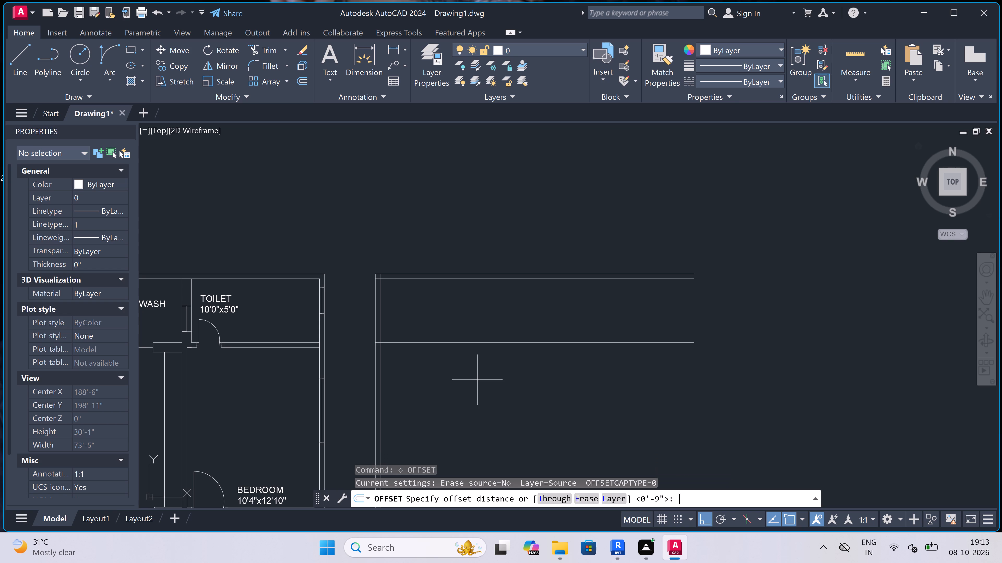
pyautogui.click(489, 345)
pyautogui.write('4.5"')
pyautogui.press('space')
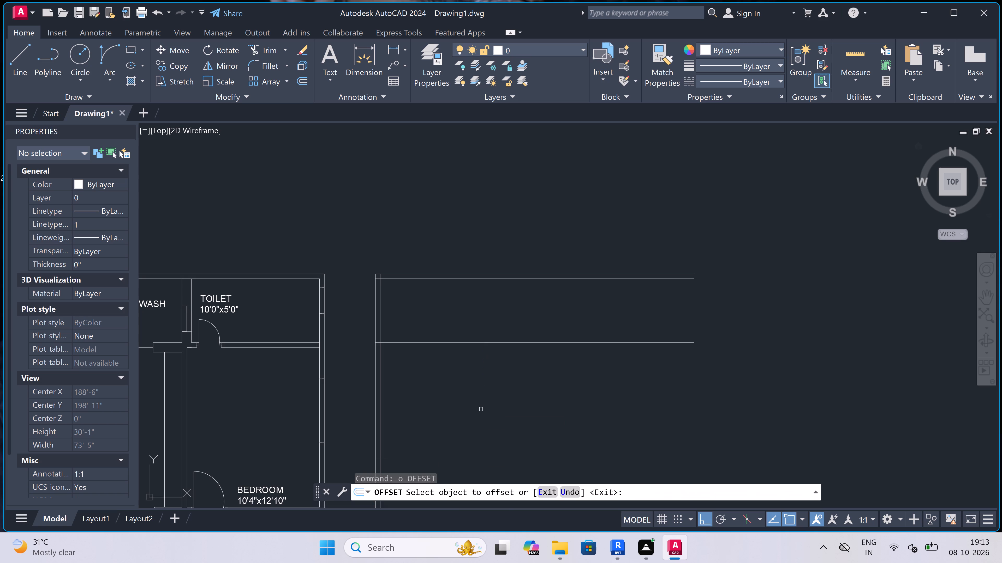
pyautogui.click(479, 342)
pyautogui.click(476, 358)
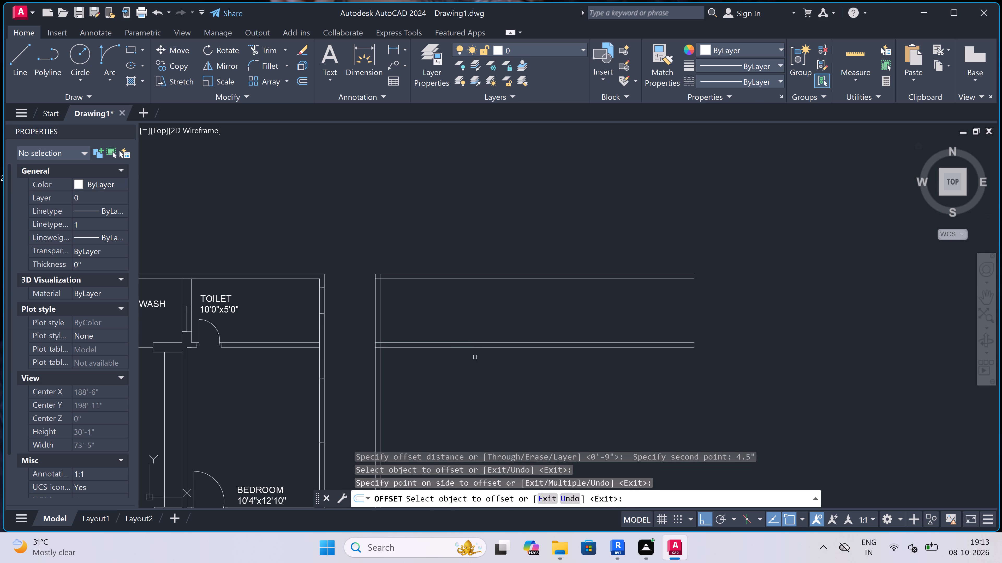
pyautogui.press('Escape')
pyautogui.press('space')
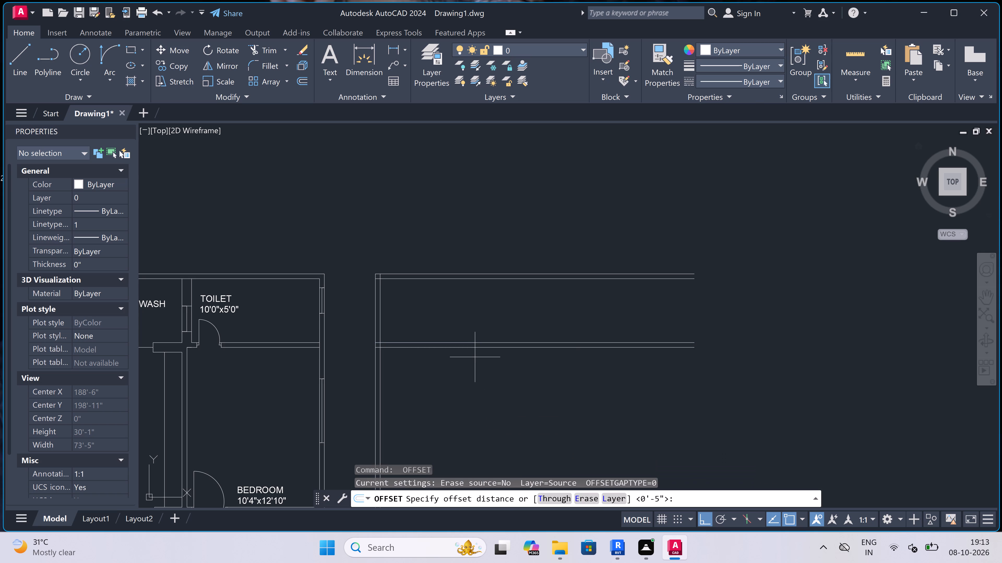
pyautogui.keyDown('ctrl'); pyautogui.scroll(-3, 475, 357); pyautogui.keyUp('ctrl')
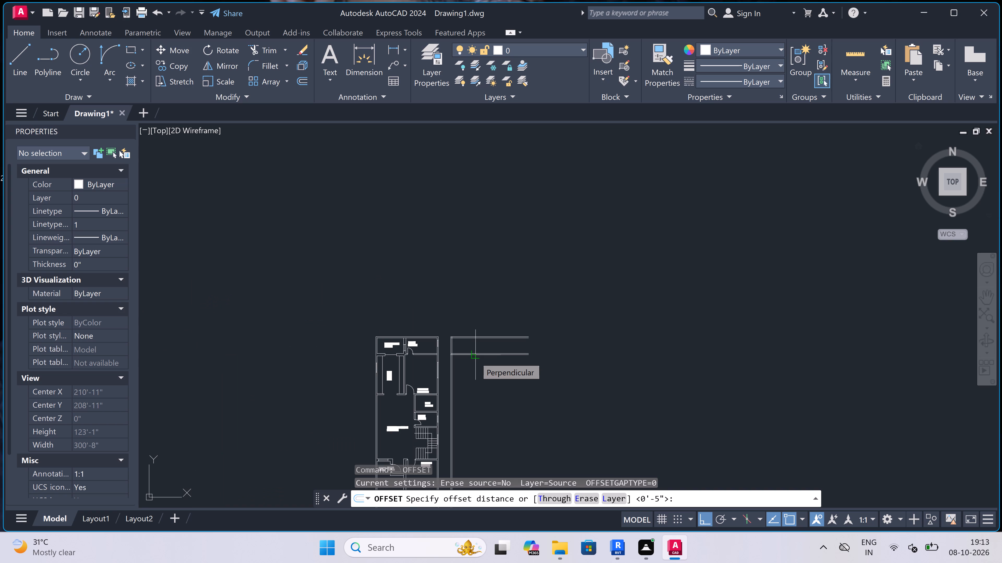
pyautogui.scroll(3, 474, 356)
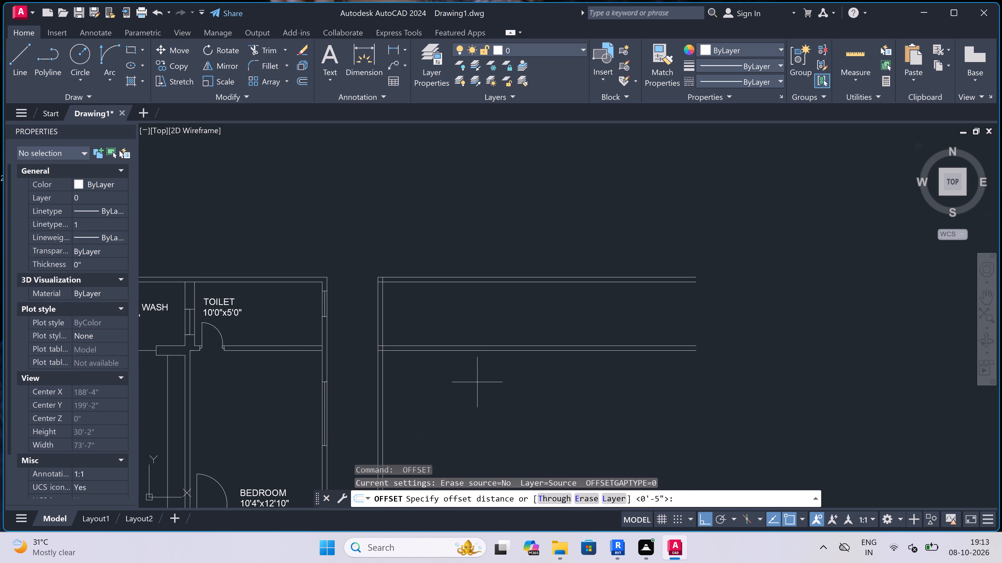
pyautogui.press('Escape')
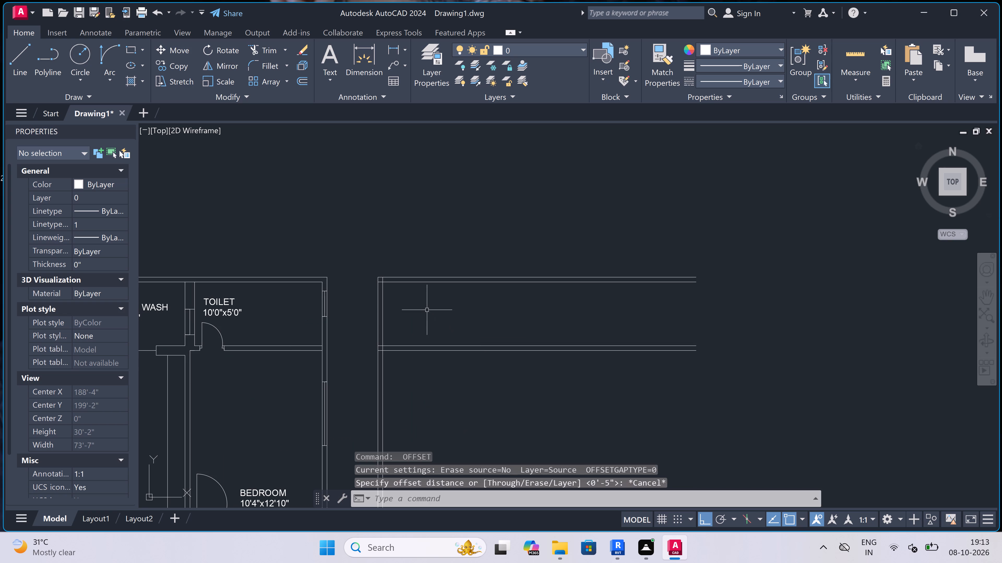
# Draw an 8'6" by 6'4" room outline below the partition wall, starting at the left wall's inner face and ending back on it.
pyautogui.press('l')
pyautogui.press('space')
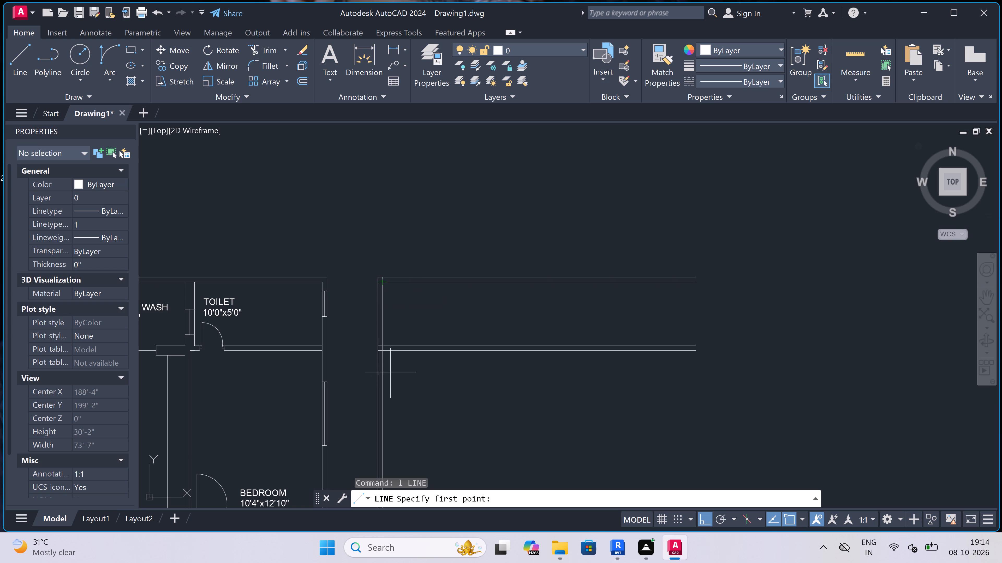
pyautogui.scroll(1, 387, 362)
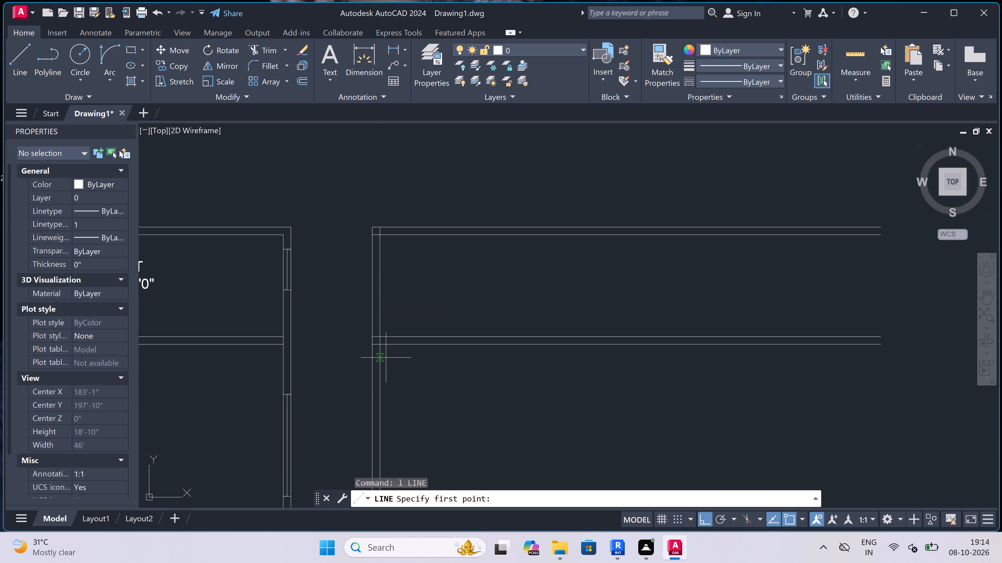
pyautogui.click(384, 341)
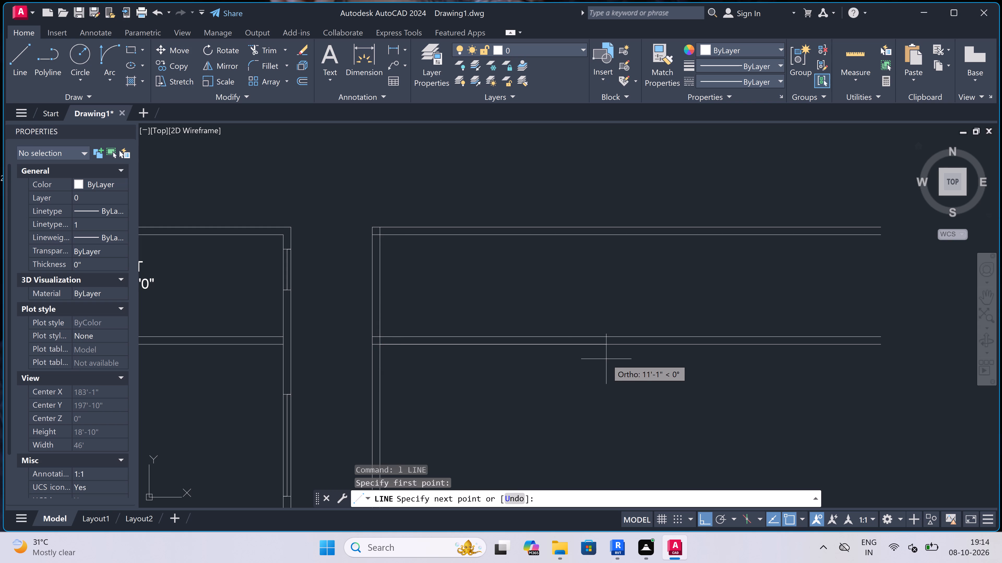
pyautogui.write('8\'6"')
pyautogui.press('space')
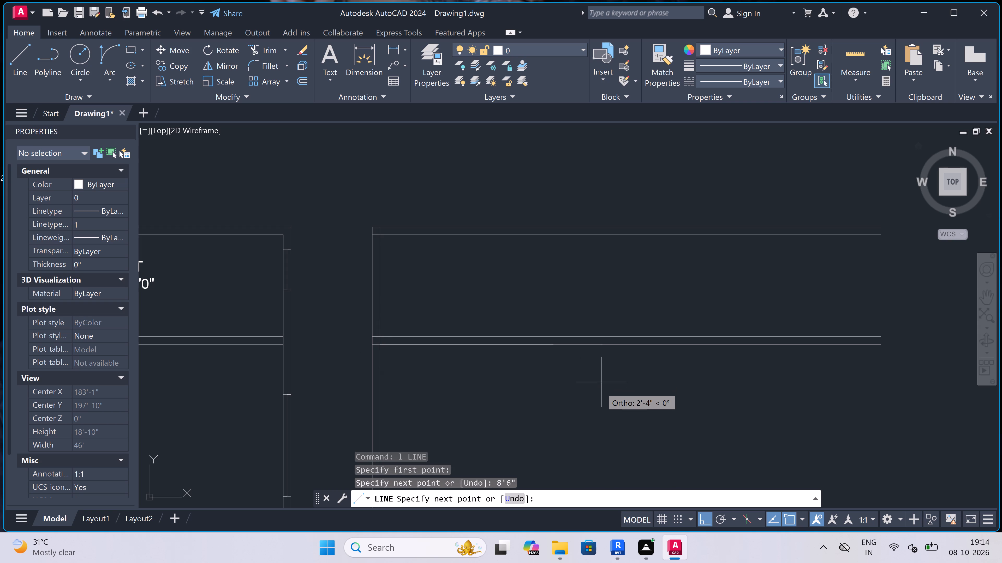
pyautogui.scroll(-2, 569, 333)
pyautogui.scroll(1, 557, 403)
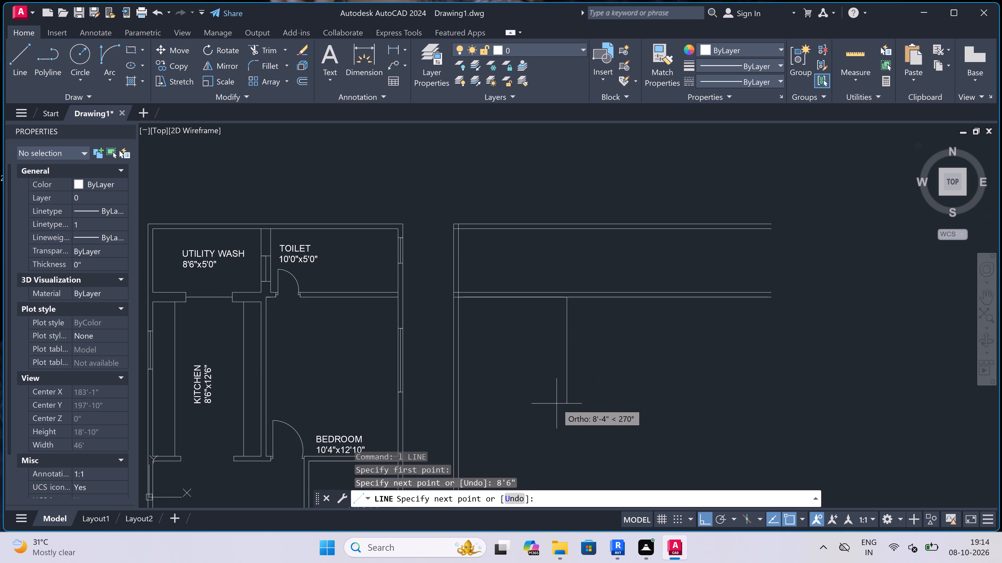
pyautogui.write('6\'4"')
pyautogui.press('space')
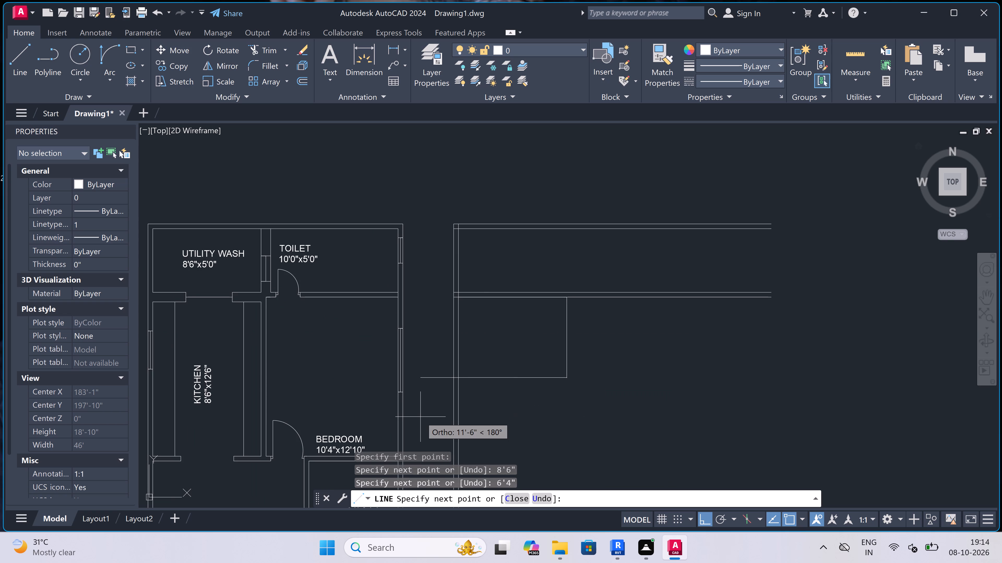
pyautogui.click(459, 383)
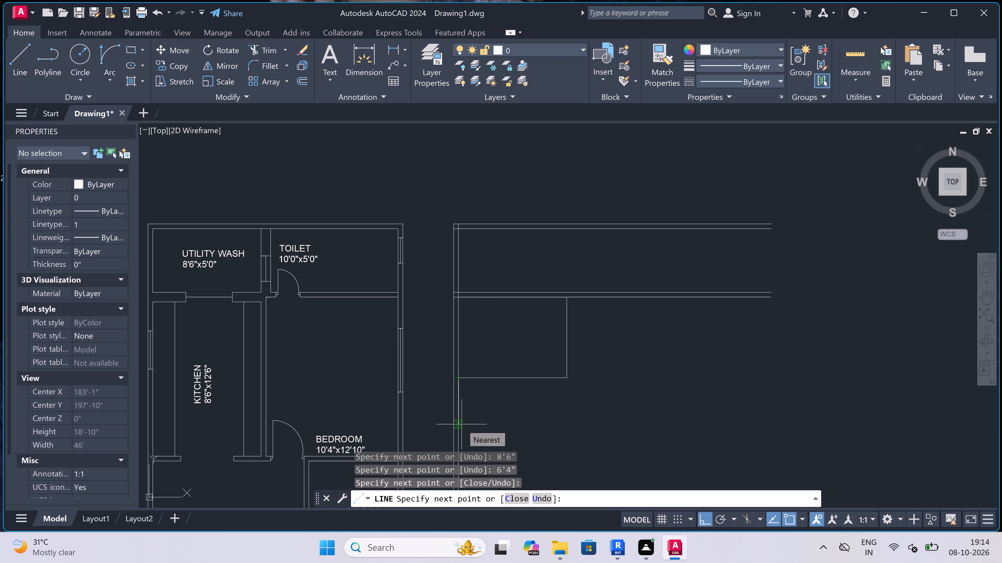
# Draw the outer face of the 8'6" by 6'4" room's bottom and right walls, giving them a 4.5" thickness up to the partition.
pyautogui.press('4')
pyautogui.write('.5"')
pyautogui.press('space')
pyautogui.scroll(2, 602, 372)
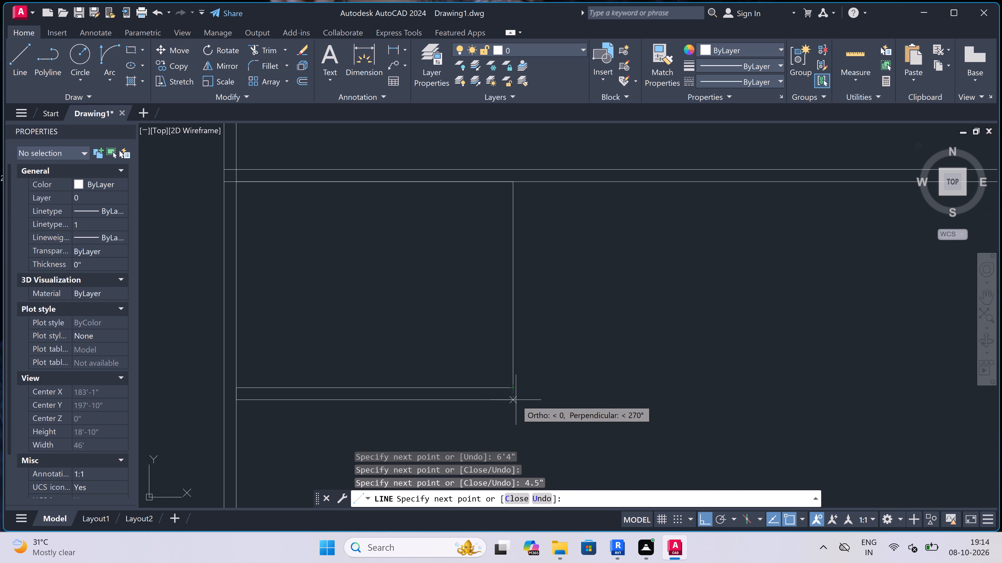
pyautogui.click(516, 400)
pyautogui.write('4.5"')
pyautogui.press('space')
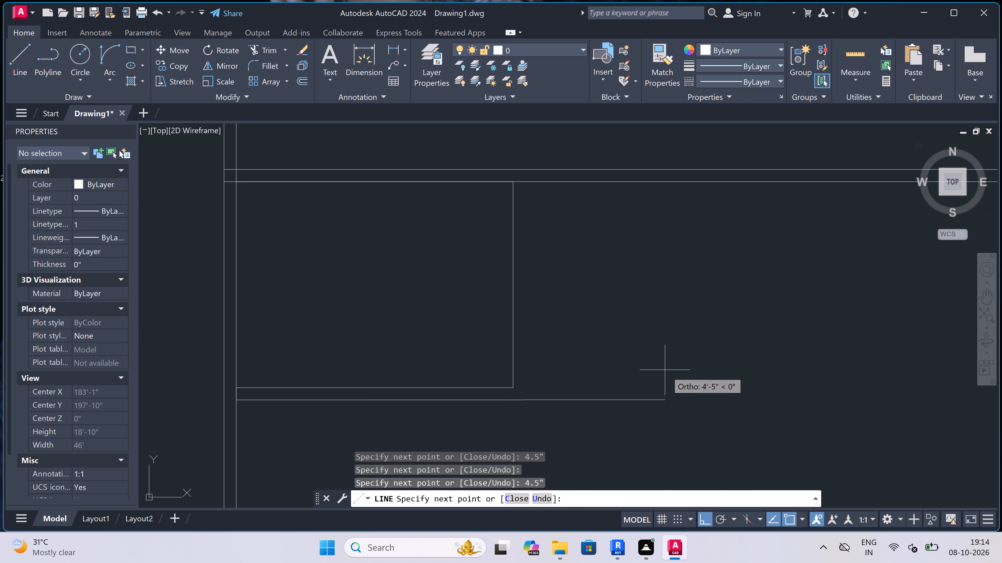
pyautogui.click(527, 181)
pyautogui.scroll(-3, 527, 181)
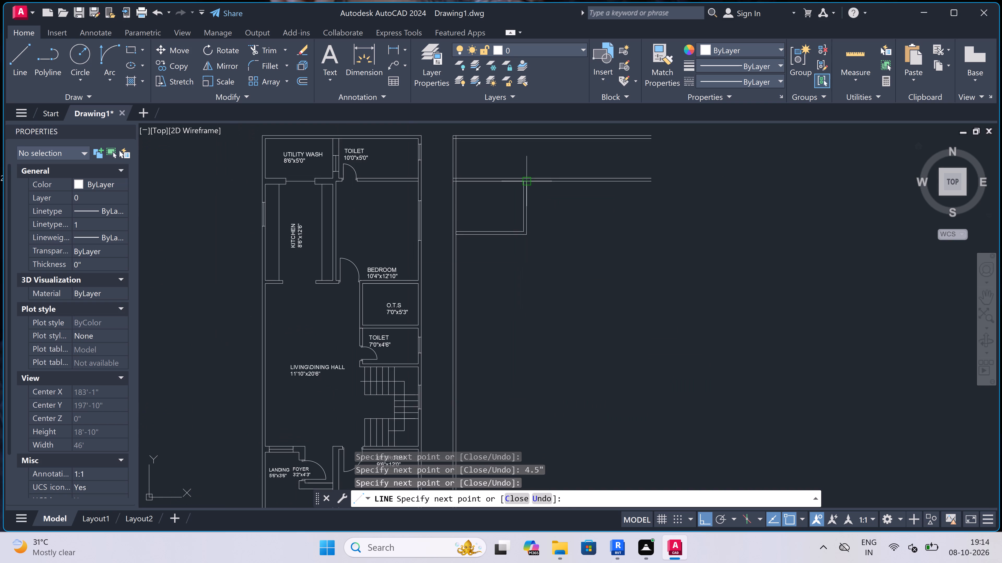
pyautogui.scroll(5, 524, 154)
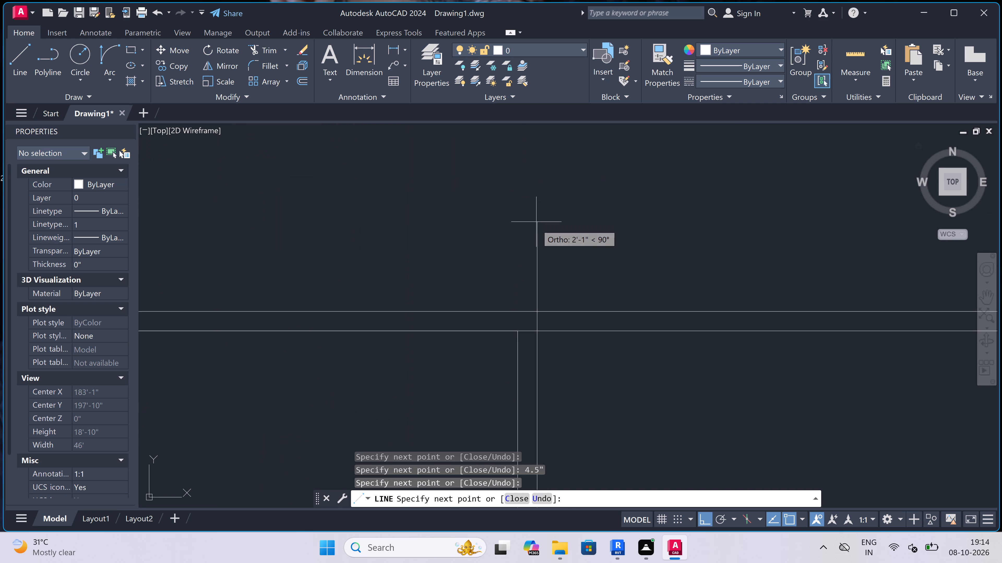
pyautogui.press('Escape')
# Draw a 9" thick vertical wall across the top strip, from the small room's upper right inner corner up to the outer top line.
pyautogui.press('space')
pyautogui.click(517, 332)
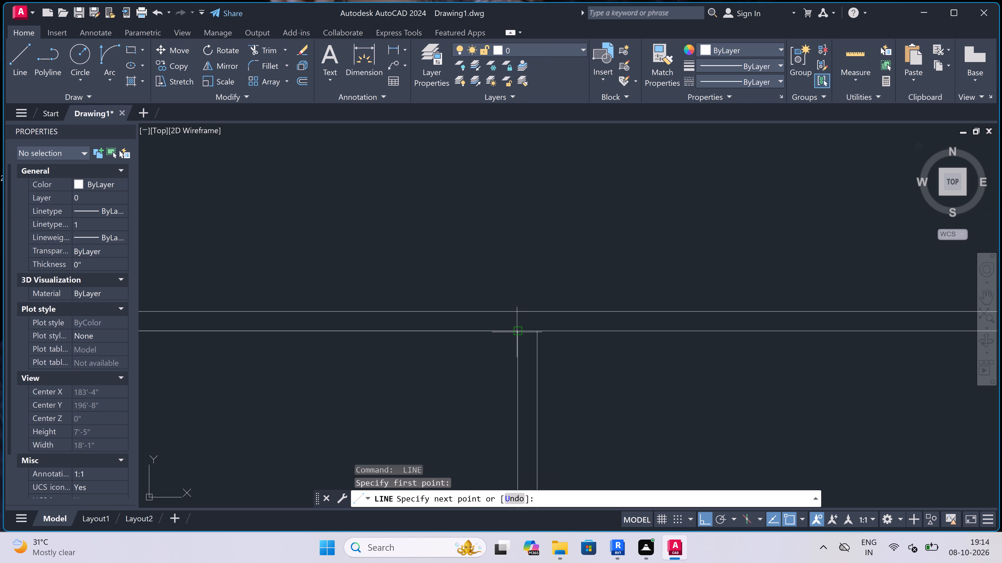
pyautogui.scroll(-4, 514, 297)
pyautogui.scroll(2, 507, 244)
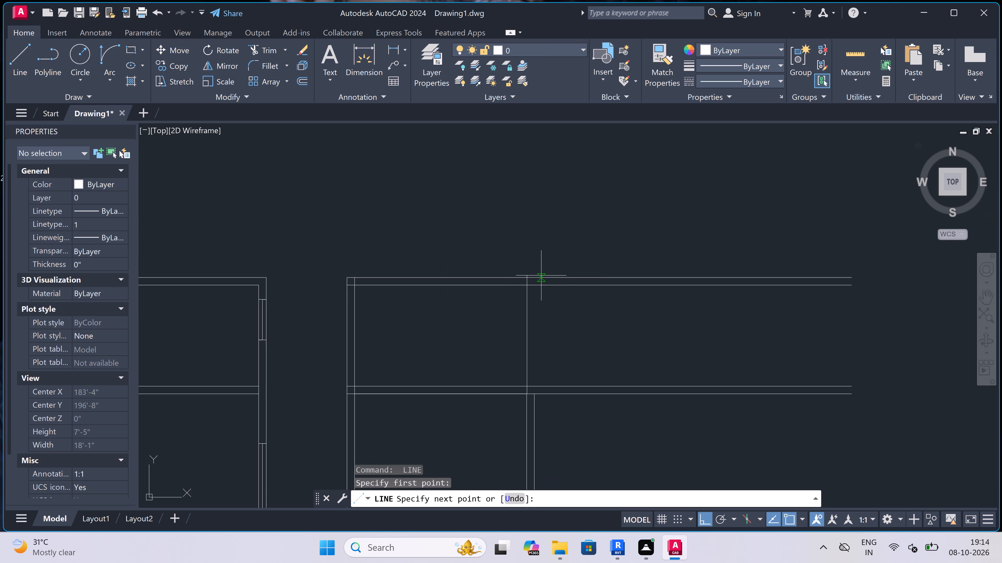
pyautogui.click(527, 277)
pyautogui.write('9"')
pyautogui.press('space')
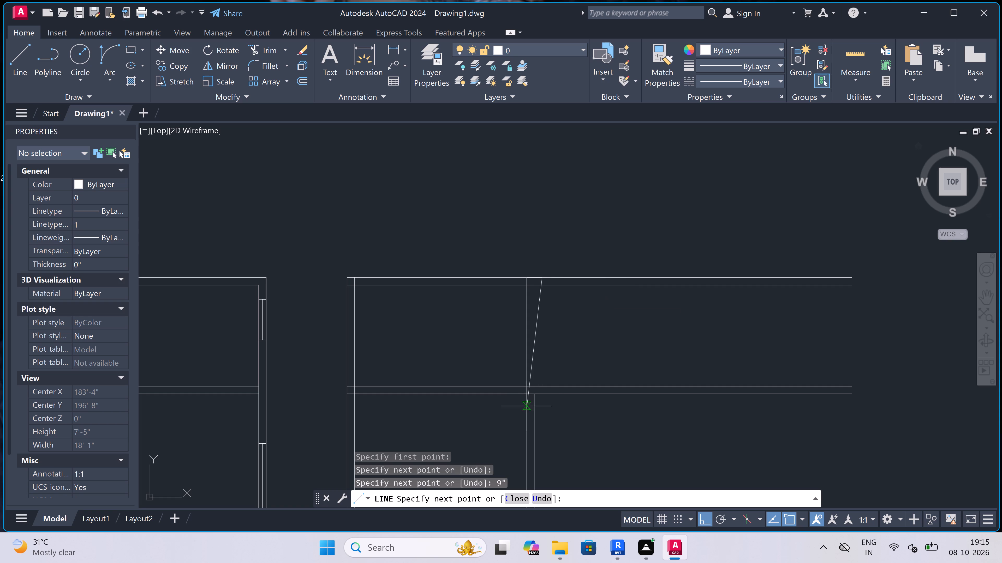
pyautogui.scroll(2, 557, 396)
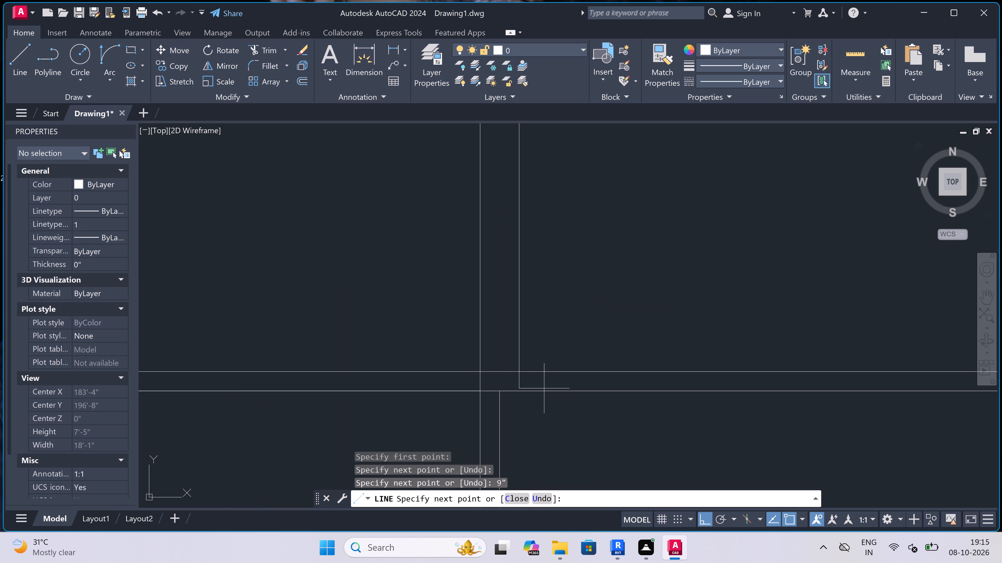
pyautogui.click(520, 393)
pyautogui.press('Escape')
# Draw a line 10' along the top wall's inner face from the 9" wall, continuing vertically down to about the plan's lower end.
pyautogui.scroll(-4, 486, 338)
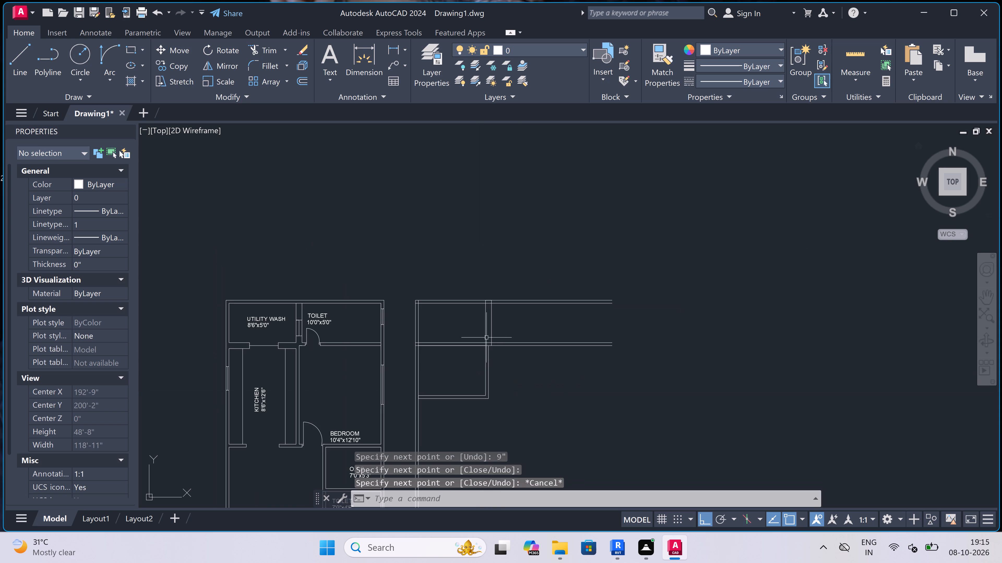
pyautogui.scroll(2, 507, 331)
pyautogui.press('space')
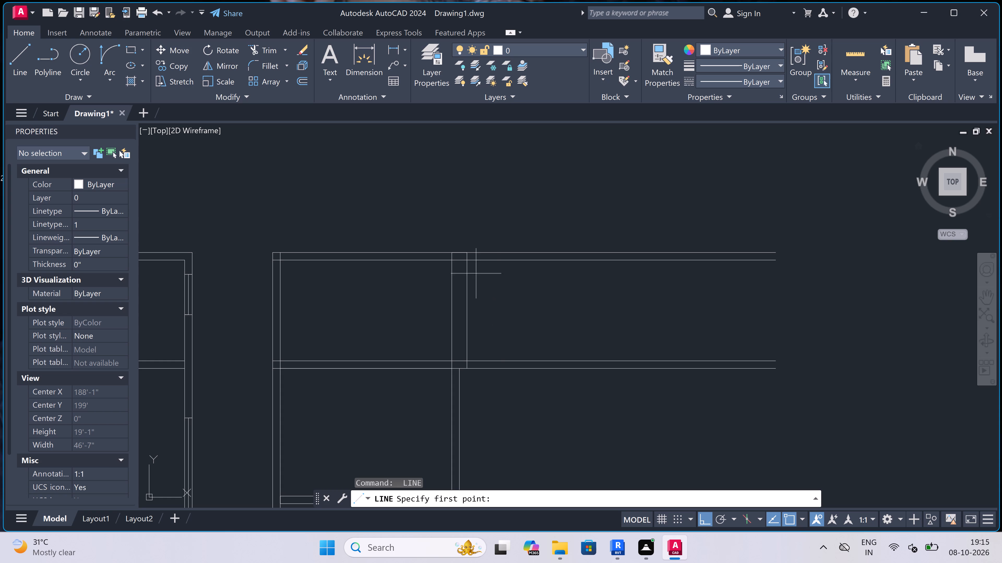
pyautogui.click(467, 259)
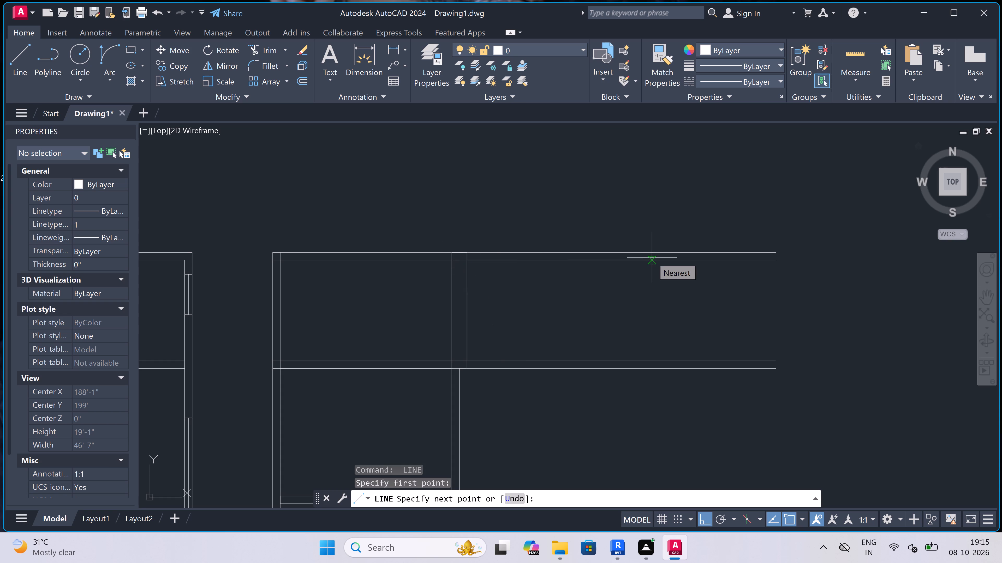
pyautogui.write("10'")
pyautogui.press('space')
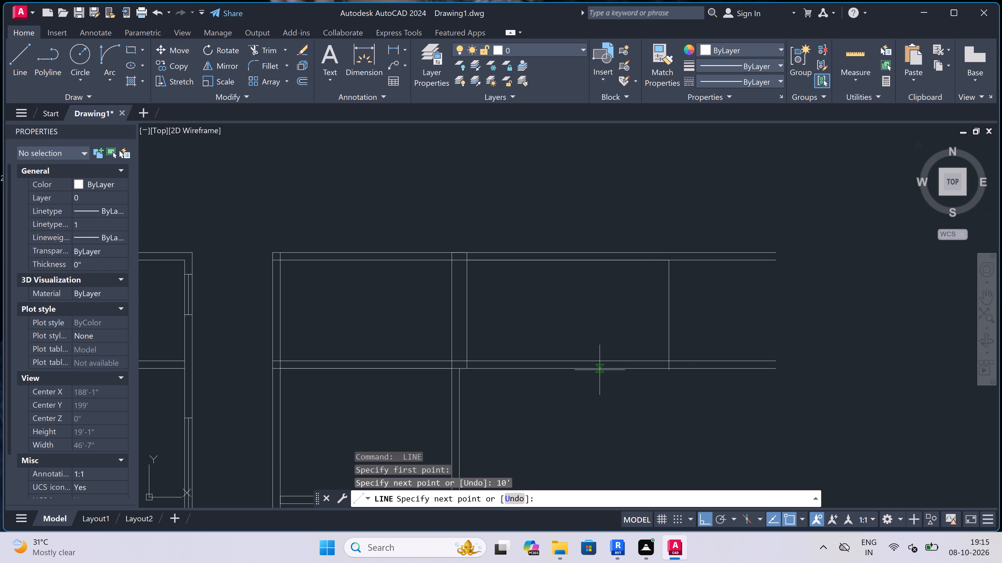
pyautogui.scroll(-4, 611, 327)
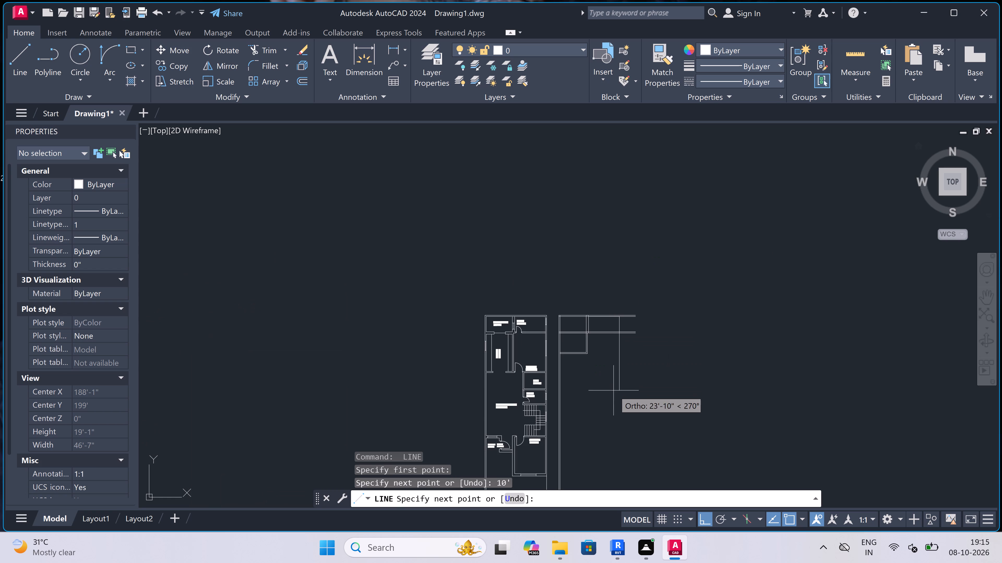
pyautogui.scroll(-3, 606, 366)
pyautogui.scroll(4, 613, 384)
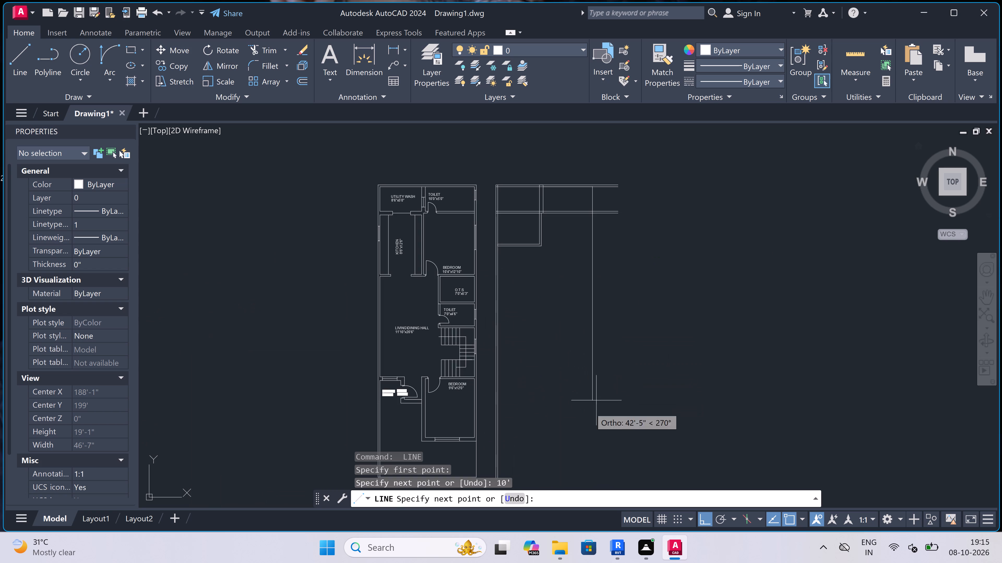
pyautogui.scroll(-4, 576, 376)
pyautogui.scroll(3, 582, 396)
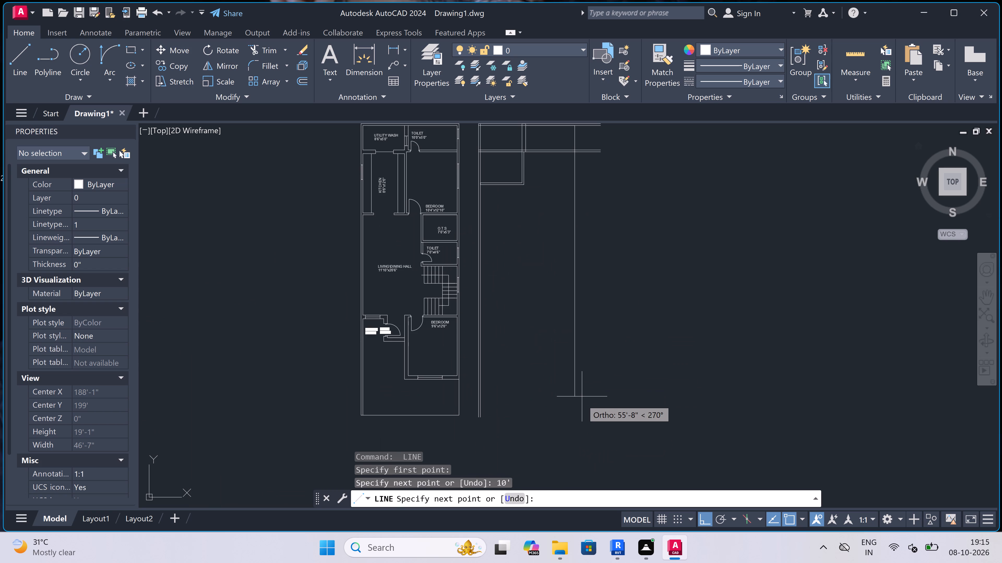
pyautogui.click(571, 420)
pyautogui.press('Escape')
# Draw the right outer wall's outer face, up to the top outline, 4.5" outward, and down alongside the inner line.
pyautogui.scroll(-2, 573, 398)
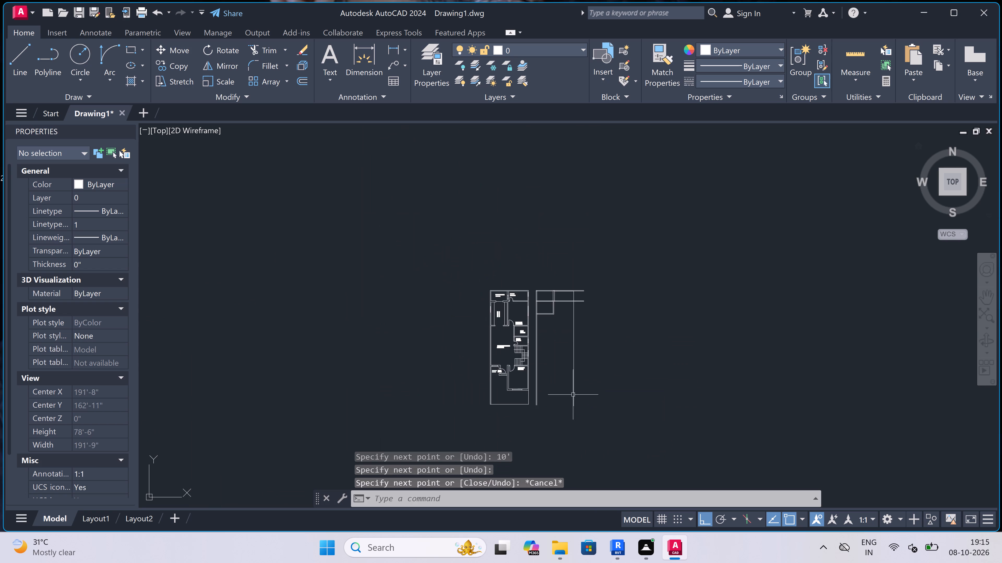
pyautogui.scroll(5, 575, 292)
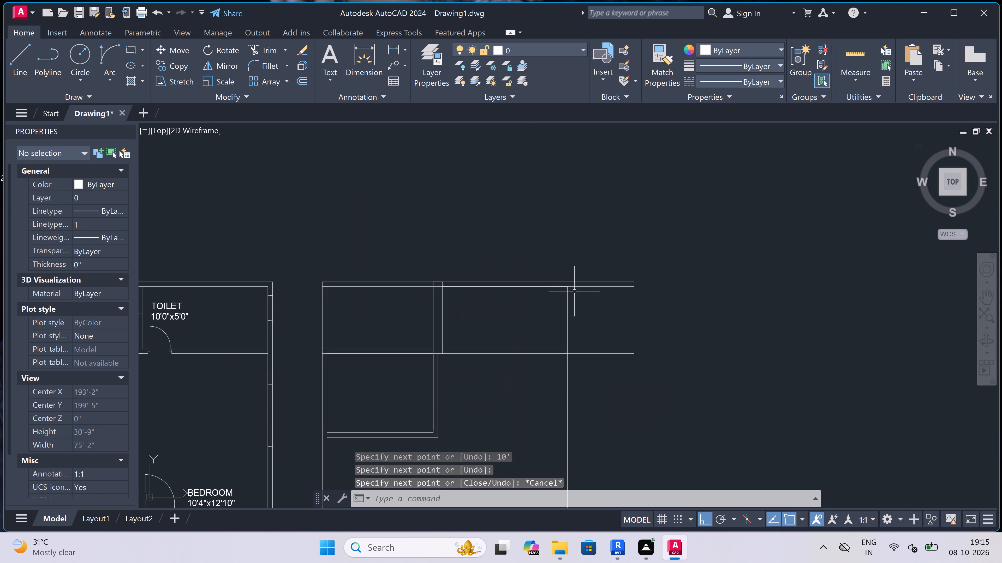
pyautogui.press('space')
pyautogui.scroll(2, 573, 290)
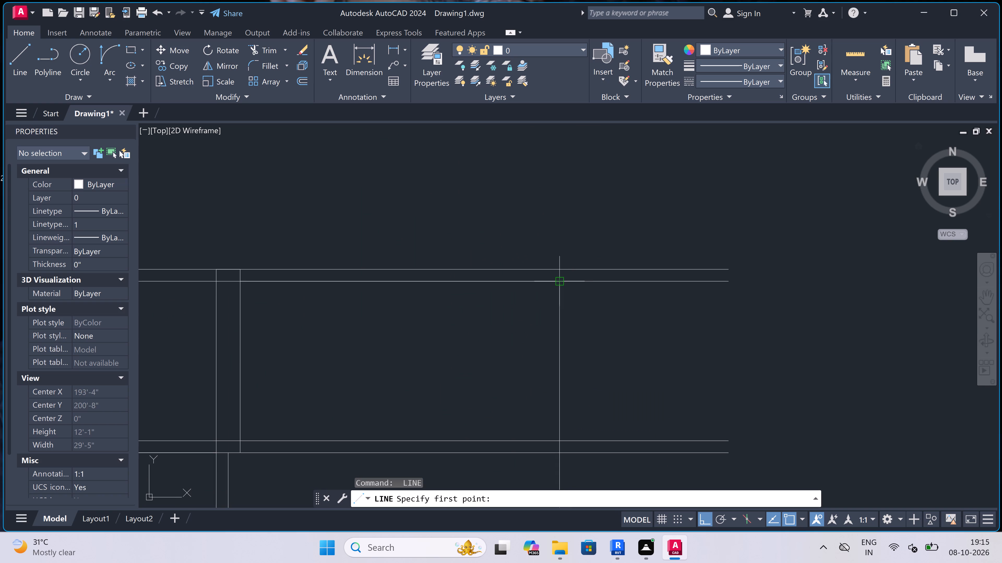
pyautogui.click(560, 284)
pyautogui.click(559, 270)
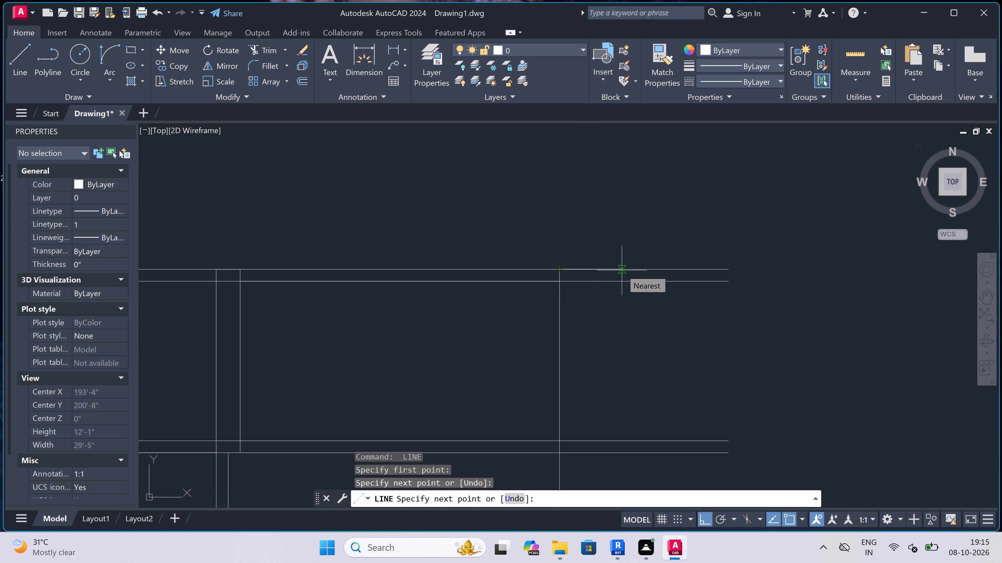
pyautogui.write('4.5"')
pyautogui.press('space')
pyautogui.scroll(-4, 622, 270)
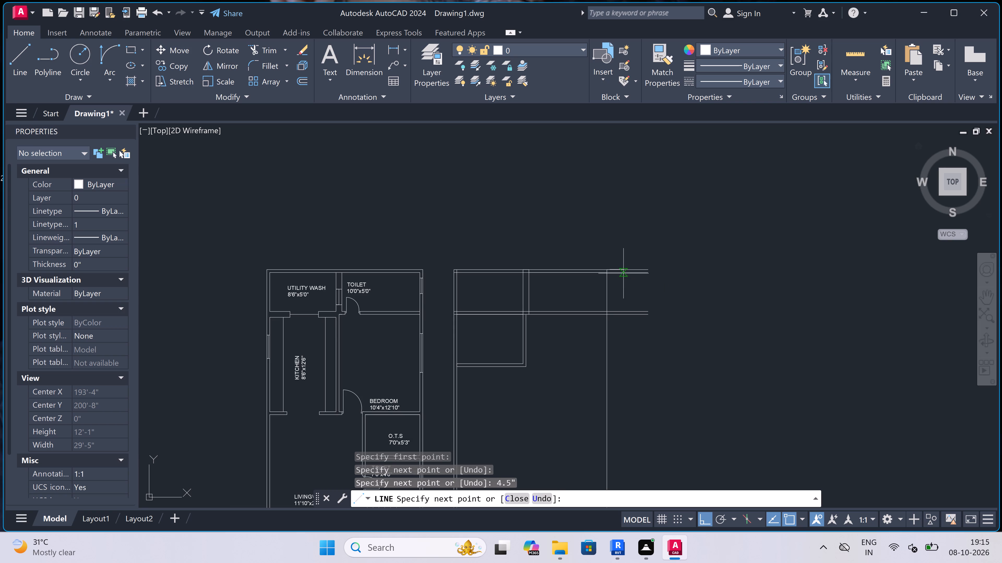
pyautogui.scroll(-3, 608, 356)
pyautogui.scroll(4, 616, 415)
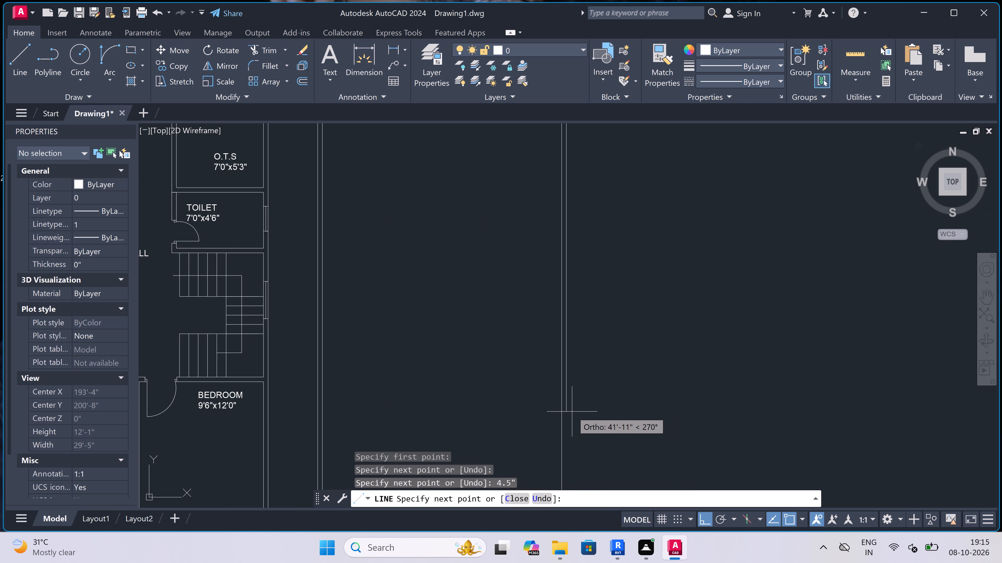
pyautogui.scroll(3, 572, 412)
pyautogui.click(553, 416)
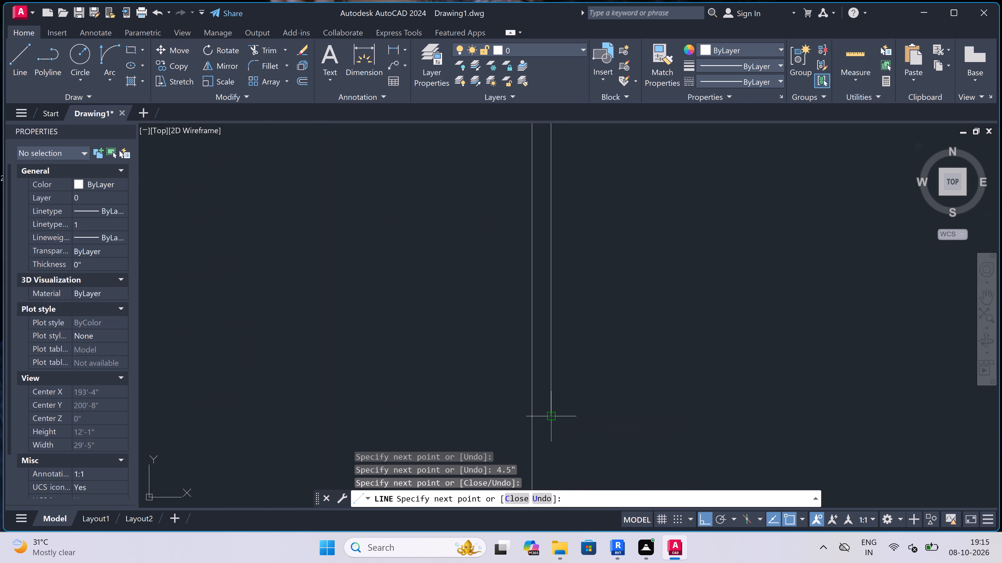
pyautogui.press('Escape')
# Trim the top wall and partition wall lines that extend beyond the new right outer wall.
pyautogui.scroll(-8, 546, 343)
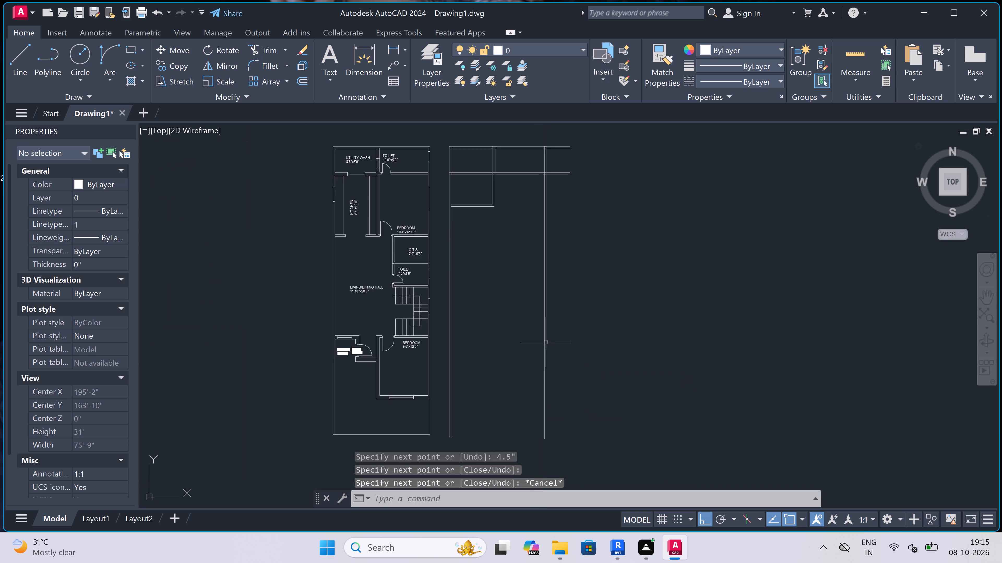
pyautogui.scroll(4, 529, 217)
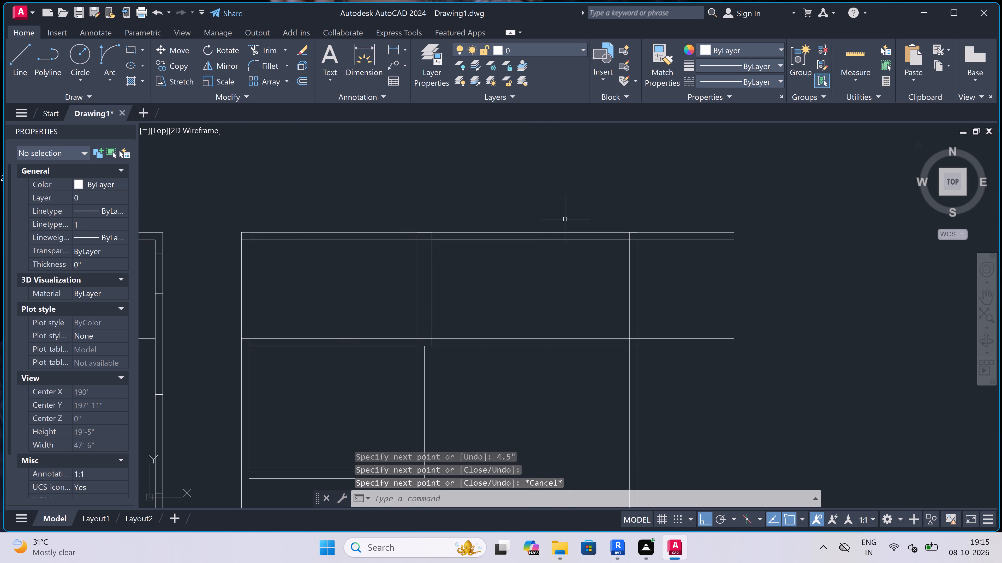
pyautogui.press('t')
pyautogui.press('r')
pyautogui.press('space')
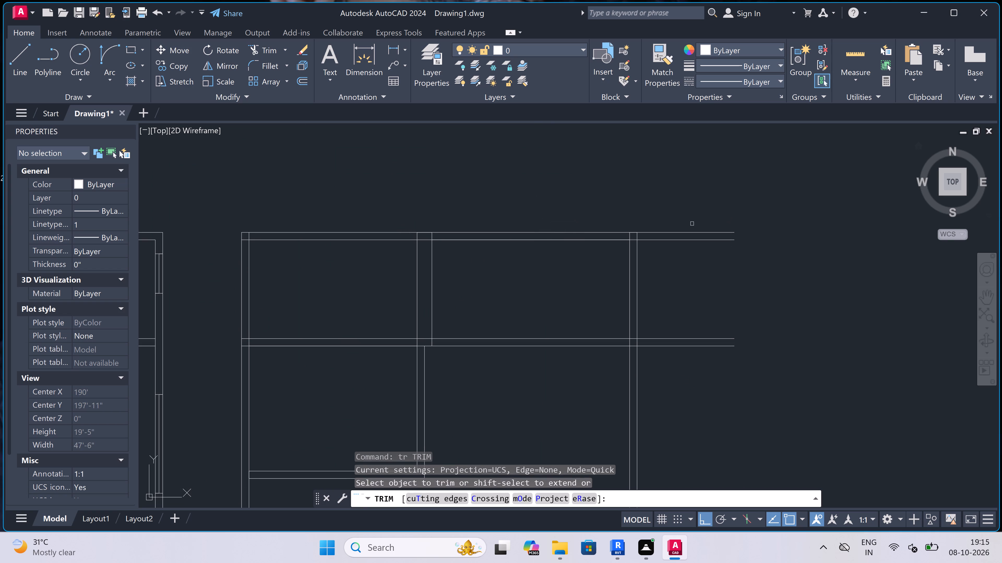
pyautogui.click(692, 224)
pyautogui.click(707, 398)
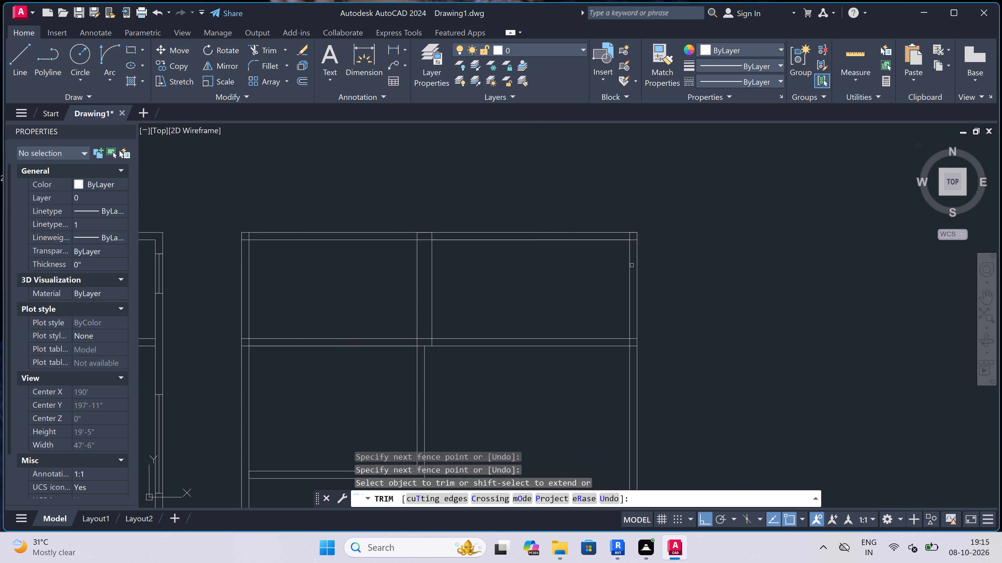
# Trim the overlapping inner-face lines at the new plan's upper right wall corner and the partition line ends inside the right outer wall.
pyautogui.scroll(2, 634, 229)
pyautogui.scroll(2, 627, 249)
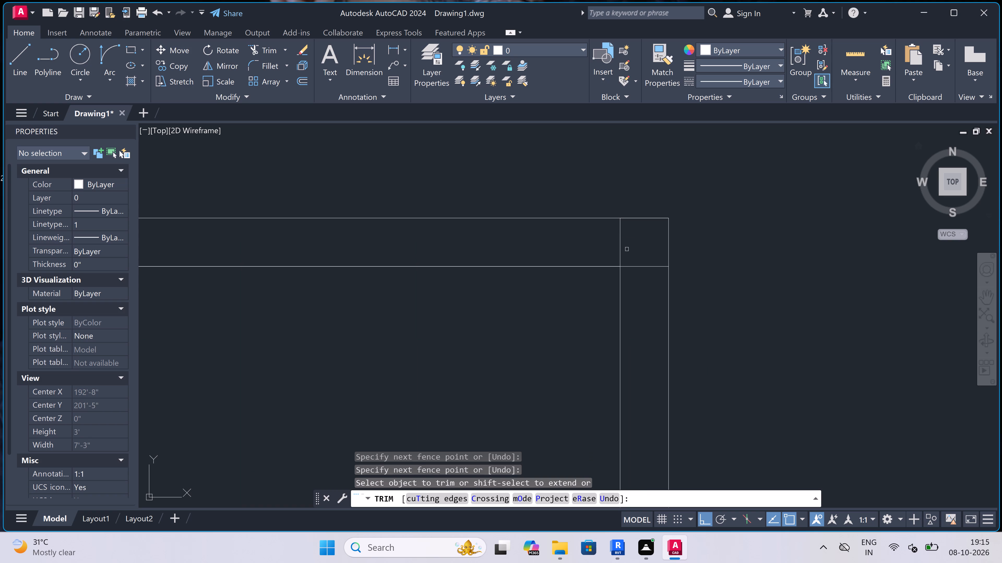
pyautogui.click(625, 249)
pyautogui.click(613, 249)
pyautogui.click(632, 247)
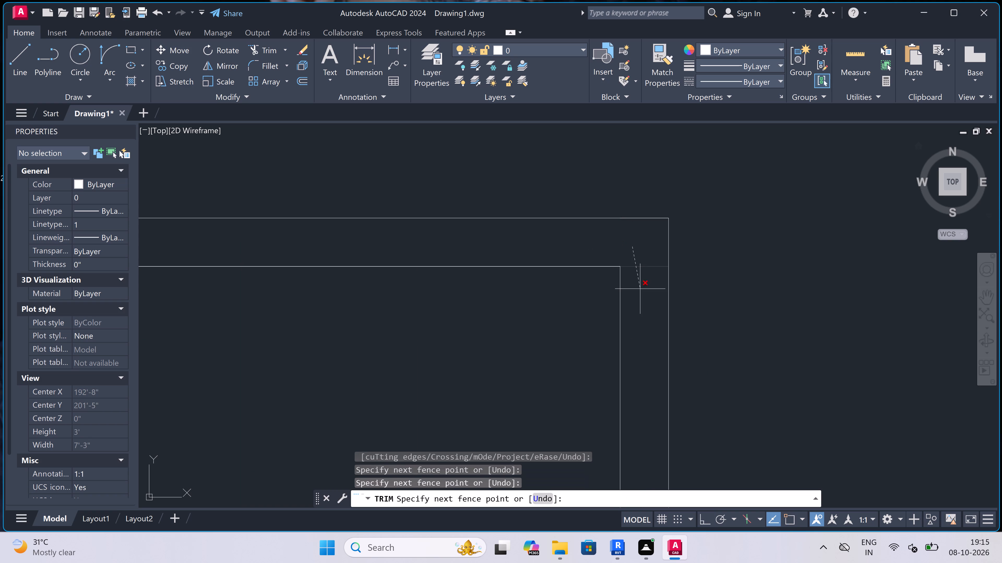
pyautogui.scroll(-7, 640, 289)
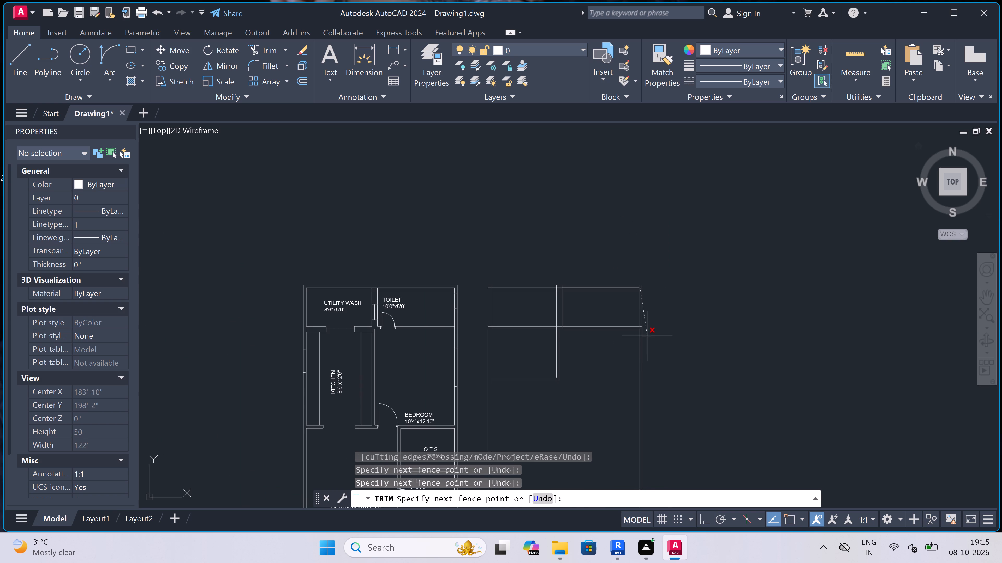
pyautogui.scroll(5, 642, 339)
pyautogui.click(625, 339)
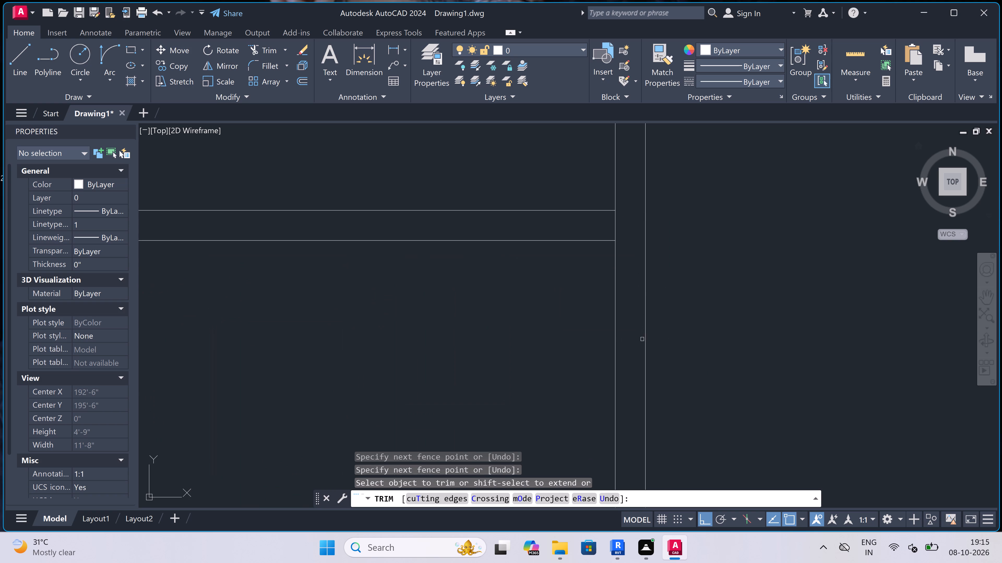
# Trim the right outer wall's inner face between the two partition wall lines to open the junction.
pyautogui.click(623, 225)
pyautogui.click(603, 228)
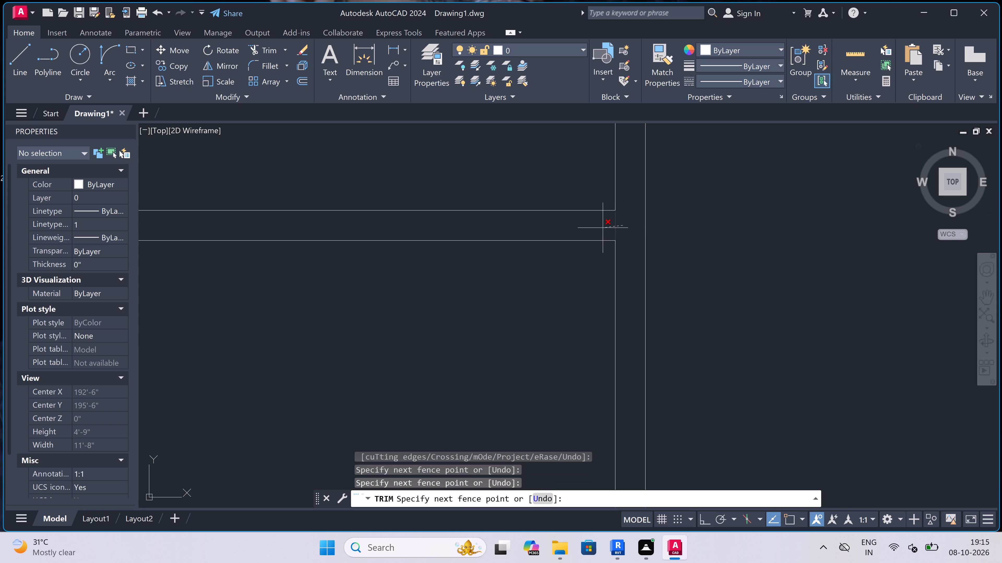
pyautogui.scroll(-5, 603, 228)
# Trim the crossing lines where the 9" wall and the small room's right wall meet the horizontal partition wall, leaving the junction open.
pyautogui.scroll(3, 524, 226)
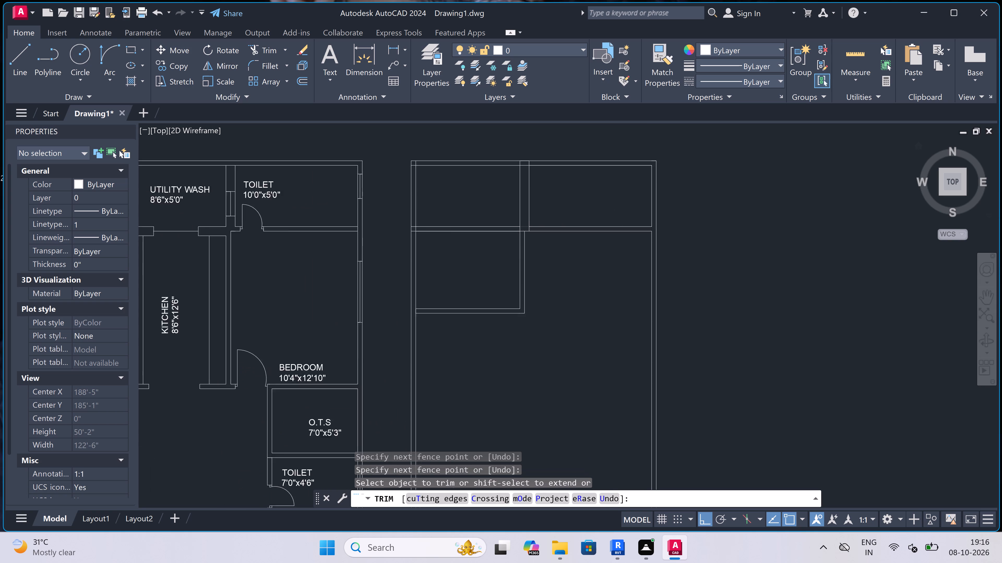
pyautogui.scroll(3, 524, 225)
pyautogui.click(524, 224)
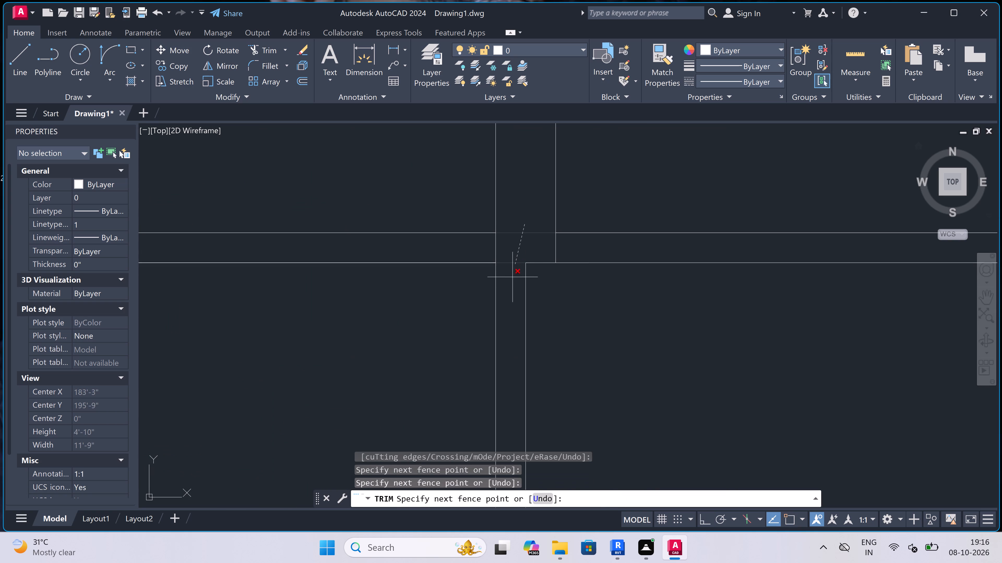
pyautogui.click(512, 277)
pyautogui.scroll(-1, 509, 271)
pyautogui.scroll(2, 496, 254)
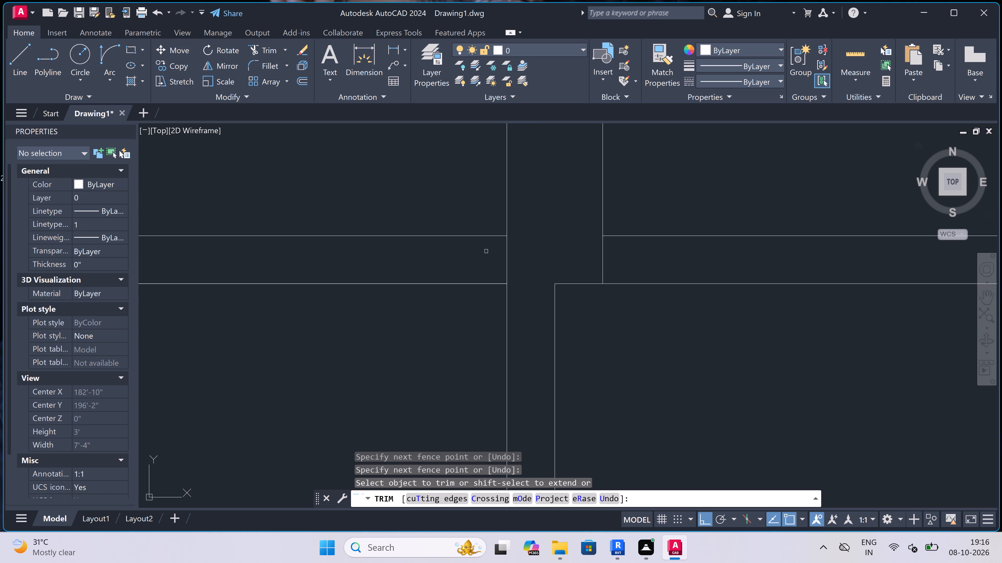
pyautogui.click(486, 251)
pyautogui.click(631, 250)
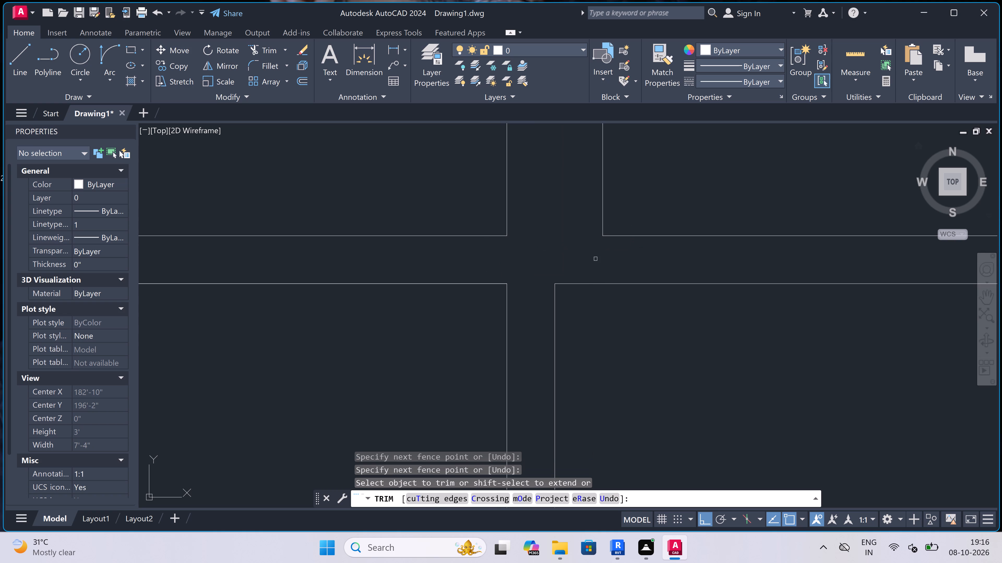
pyautogui.click(566, 259)
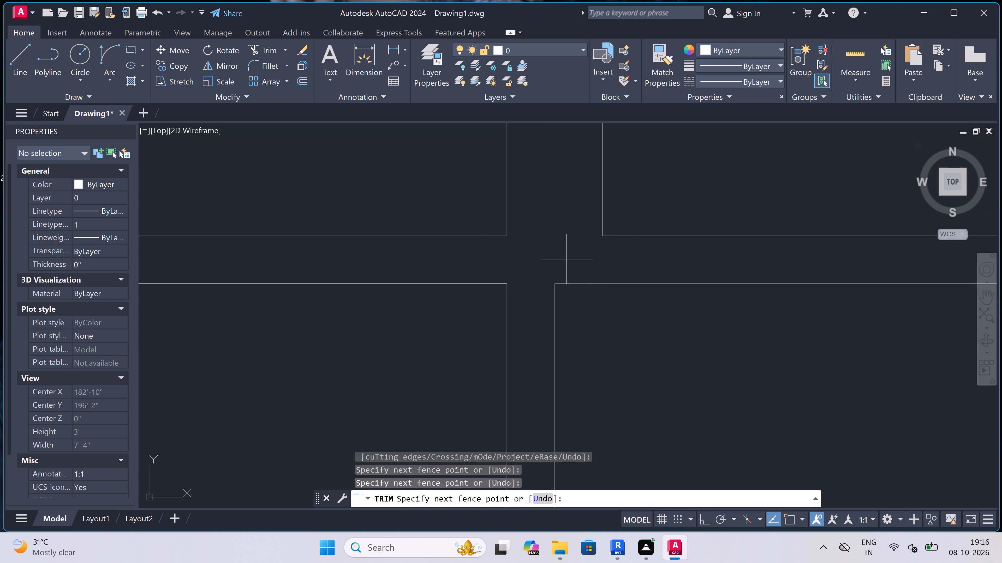
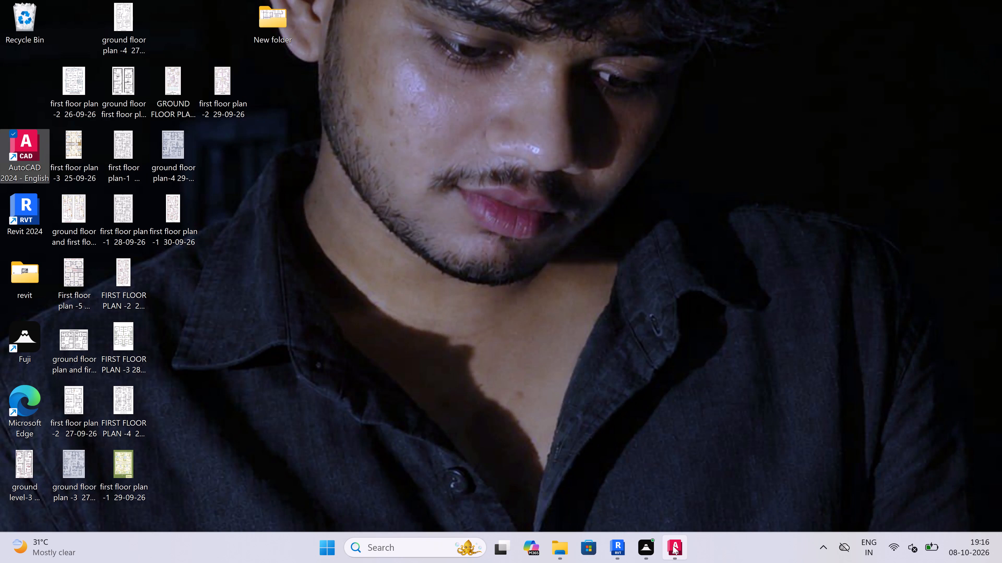
# Switch back to the AutoCAD drawing and end the trimming at the 9" wall and partition junction.
pyautogui.click(671, 499)
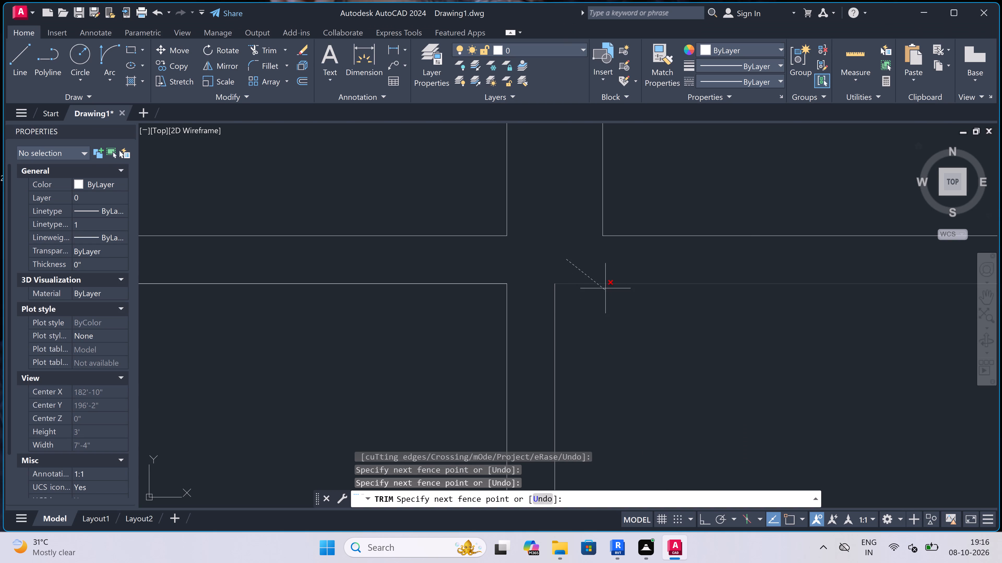
pyautogui.click(599, 253)
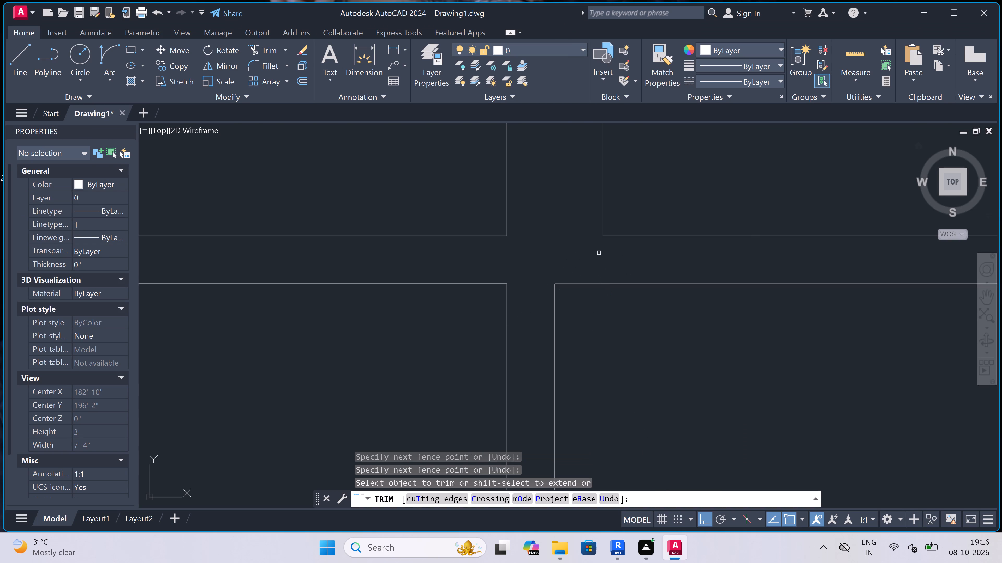
pyautogui.press('Escape')
# Draw a line 12'10" down from the partition wall along the small room's right wall face, continuing across to the right outer wall's inner face.
pyautogui.scroll(-5, 477, 230)
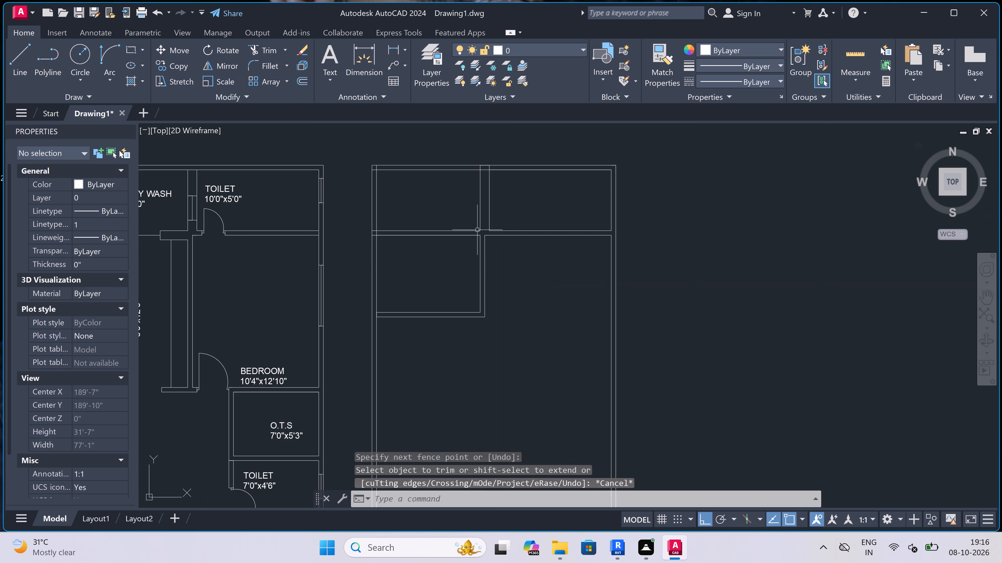
pyautogui.scroll(1, 477, 230)
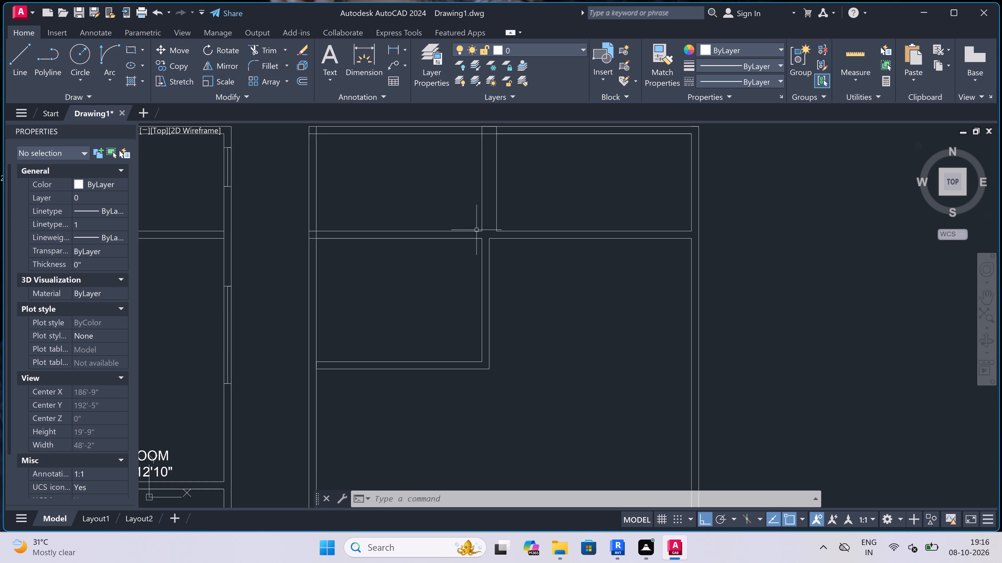
pyautogui.press('Escape')
pyautogui.press("'")
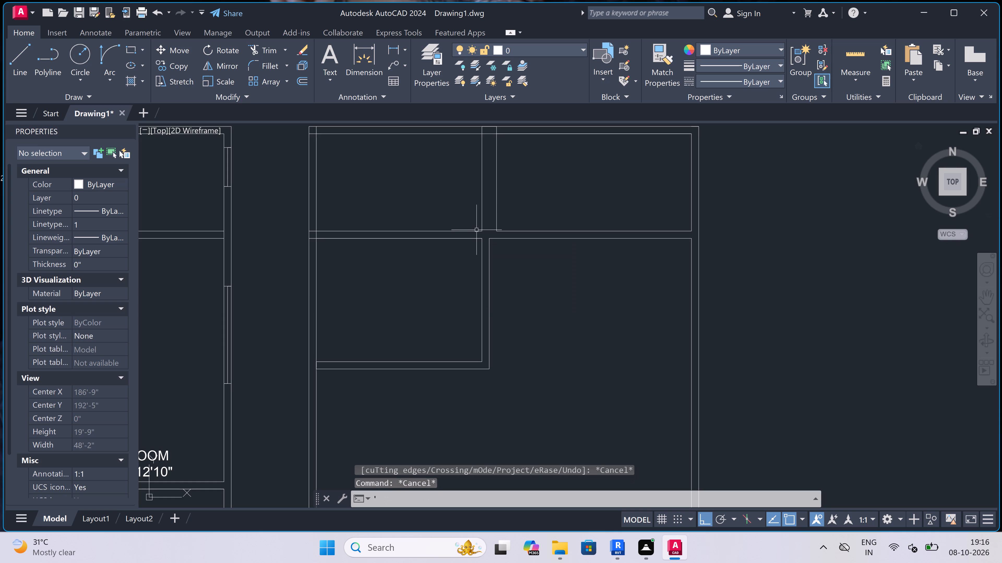
pyautogui.press('Escape')
pyautogui.press('l')
pyautogui.press('space')
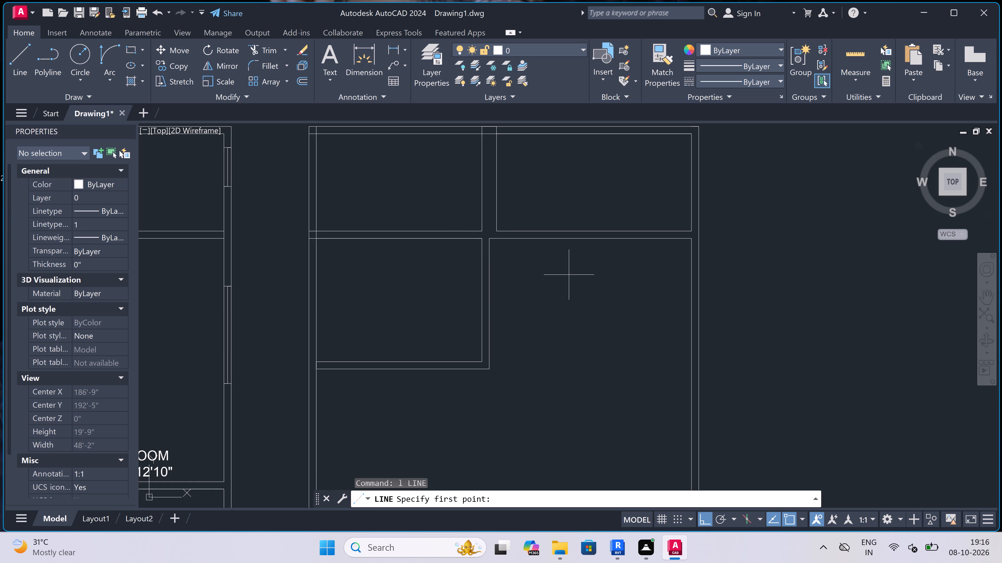
pyautogui.click(491, 240)
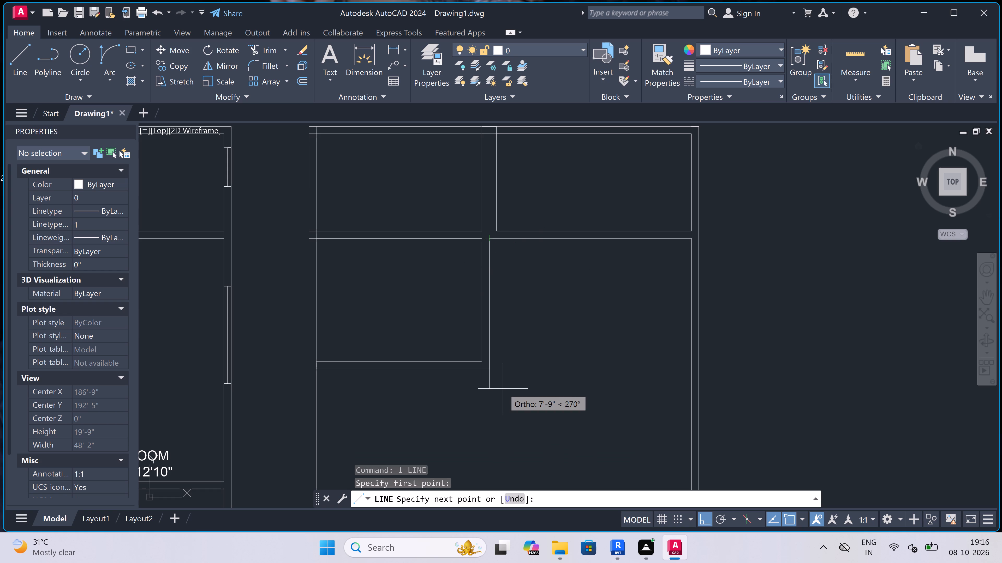
pyautogui.write("12'")
pyautogui.write('10"')
pyautogui.press('space')
pyautogui.scroll(-4, 504, 380)
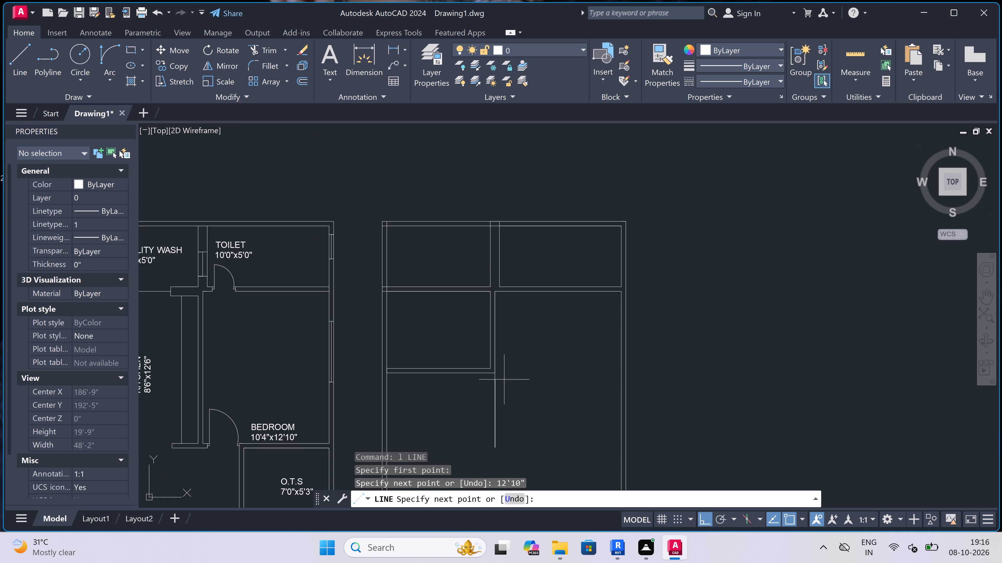
pyautogui.scroll(4, 531, 400)
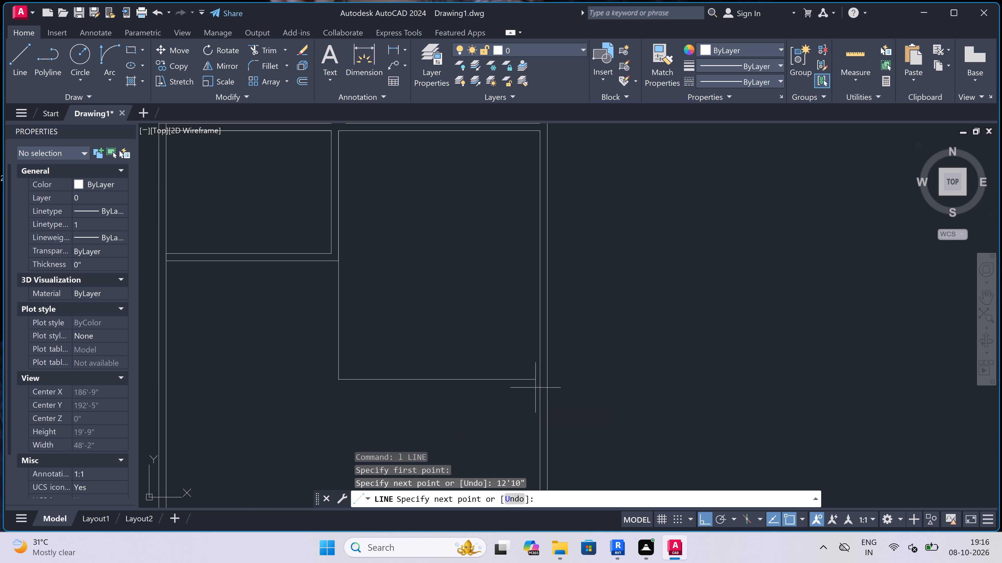
pyautogui.click(541, 381)
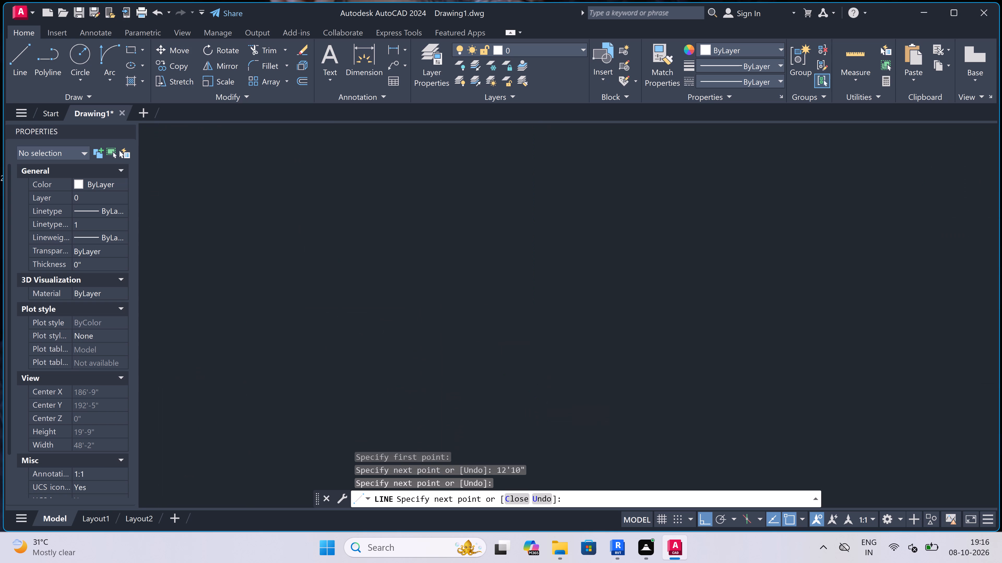
# Complete the new room's 4.5" bottom and left walls by drawing their outer faces back to the small room's lower right corner.
pyautogui.write('4.5"')
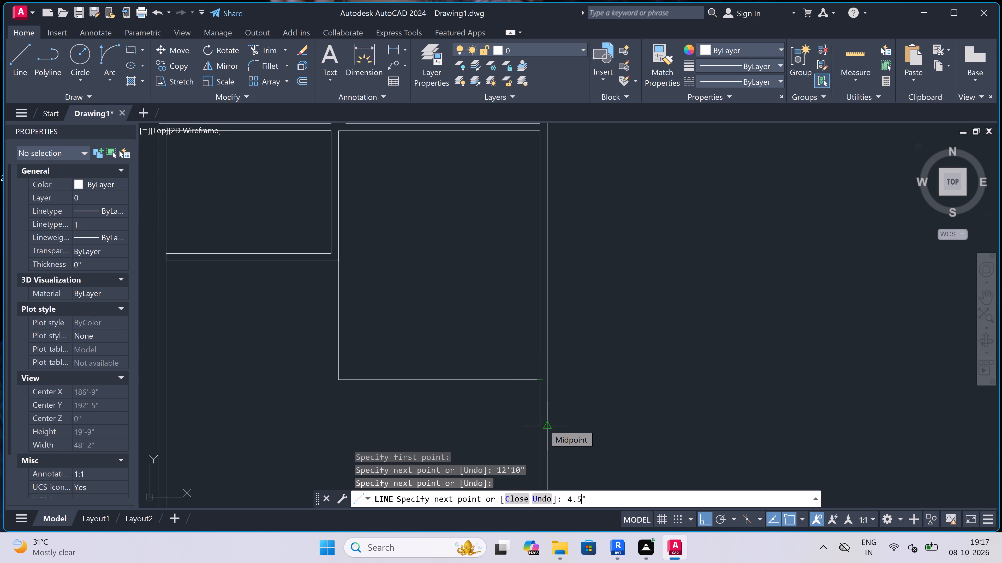
pyautogui.press('space')
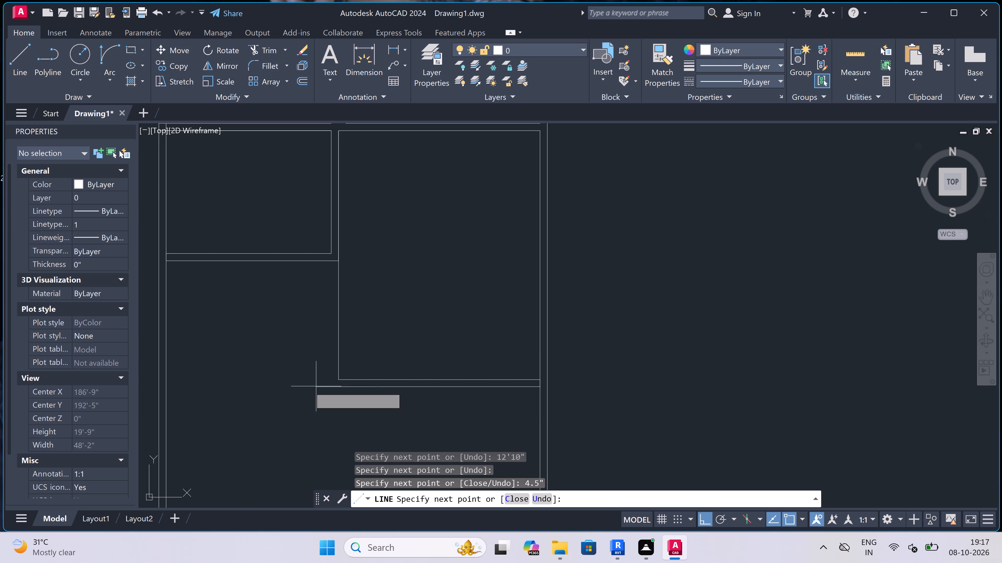
pyautogui.scroll(2, 303, 381)
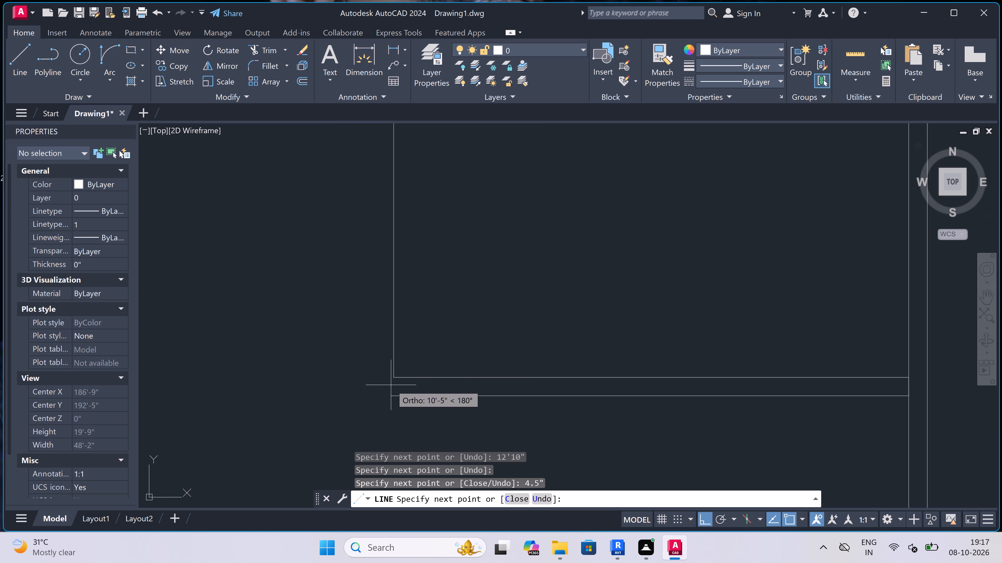
pyautogui.click(395, 396)
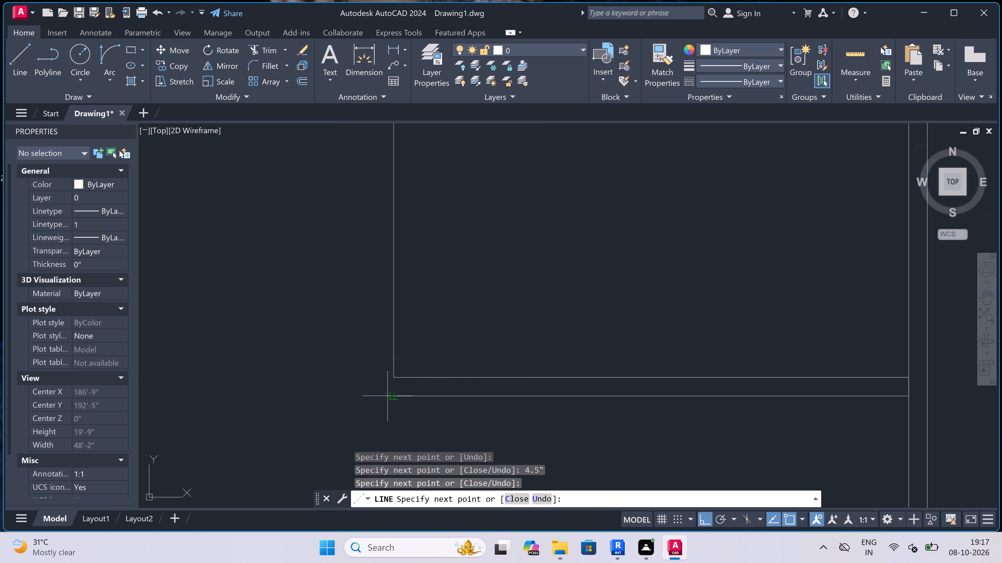
pyautogui.write('4.5"')
pyautogui.press('space')
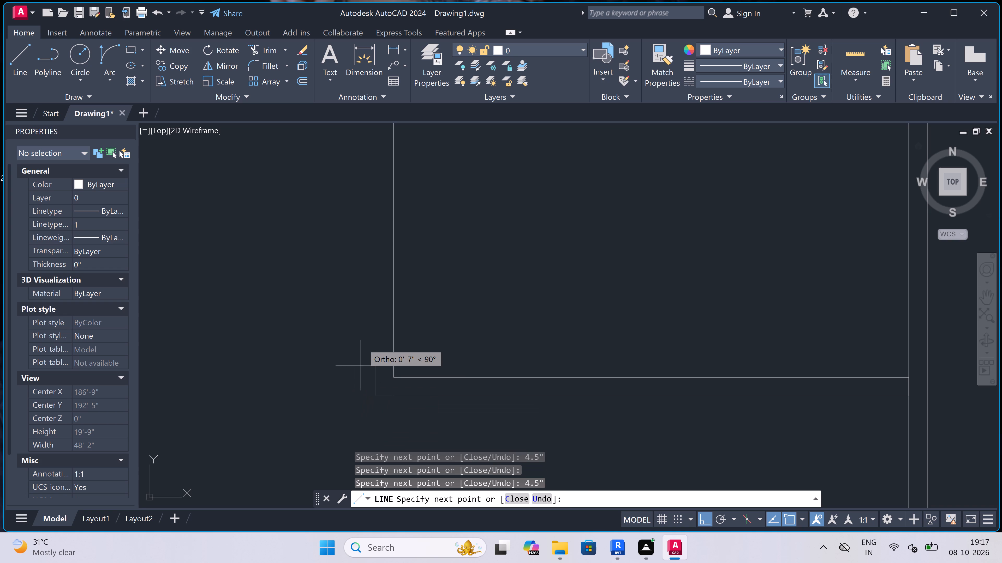
pyautogui.scroll(-3, 362, 316)
pyautogui.scroll(3, 365, 246)
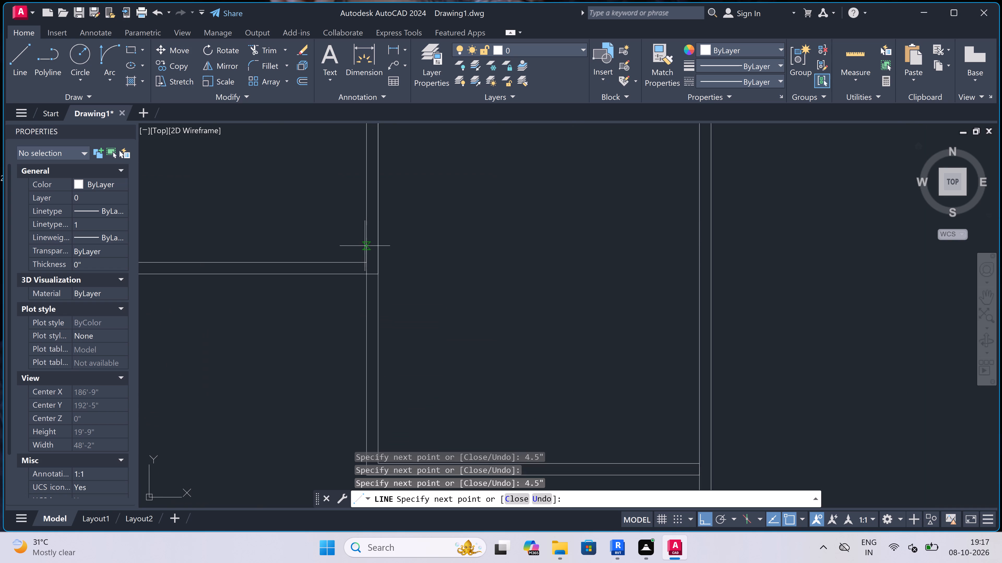
pyautogui.click(367, 290)
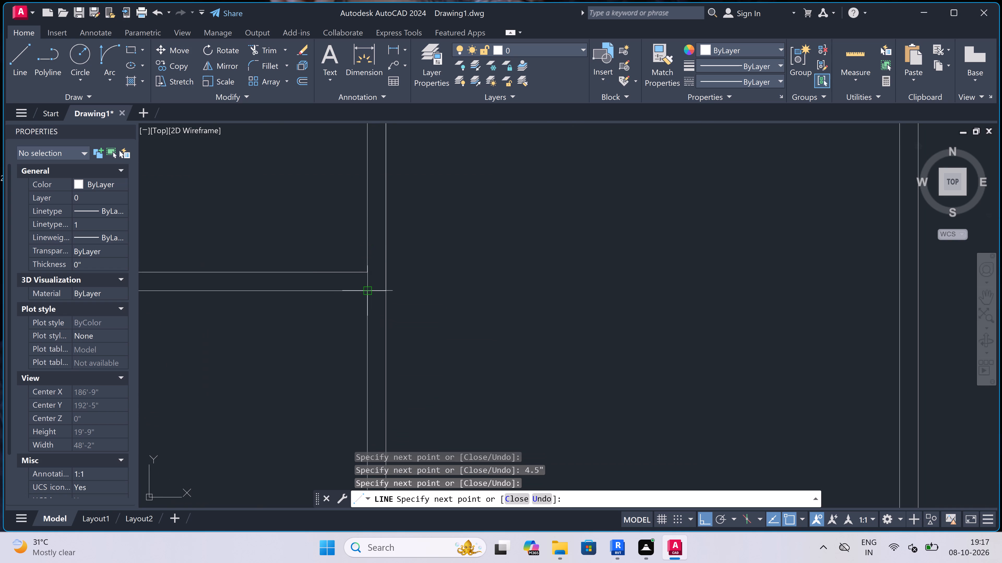
pyautogui.press('Escape')
# Trim the small room's bottom wall line where it crosses the large room's new 4.5" left wall.
pyautogui.scroll(-3, 487, 246)
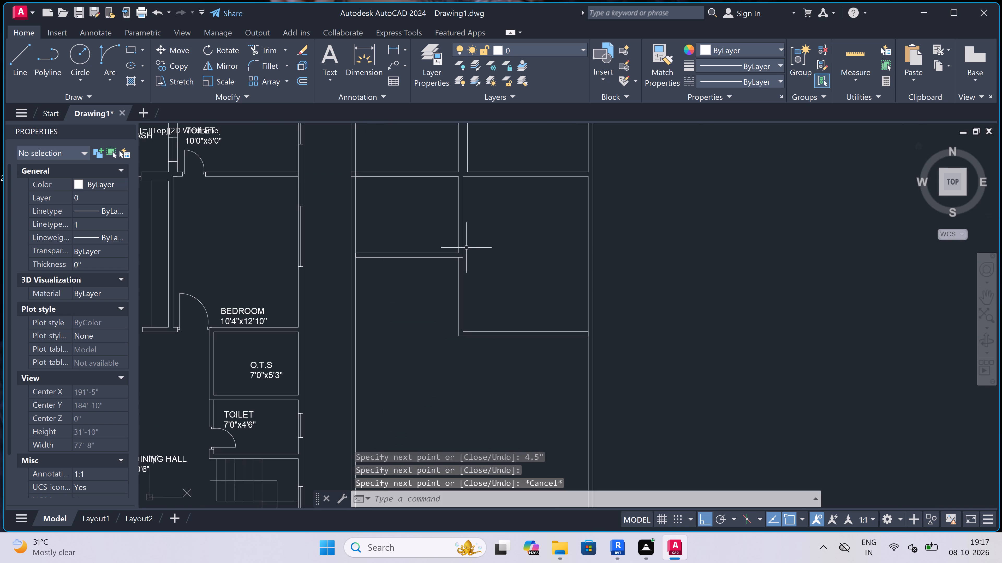
pyautogui.write('tr')
pyautogui.press('space')
pyautogui.scroll(3, 456, 256)
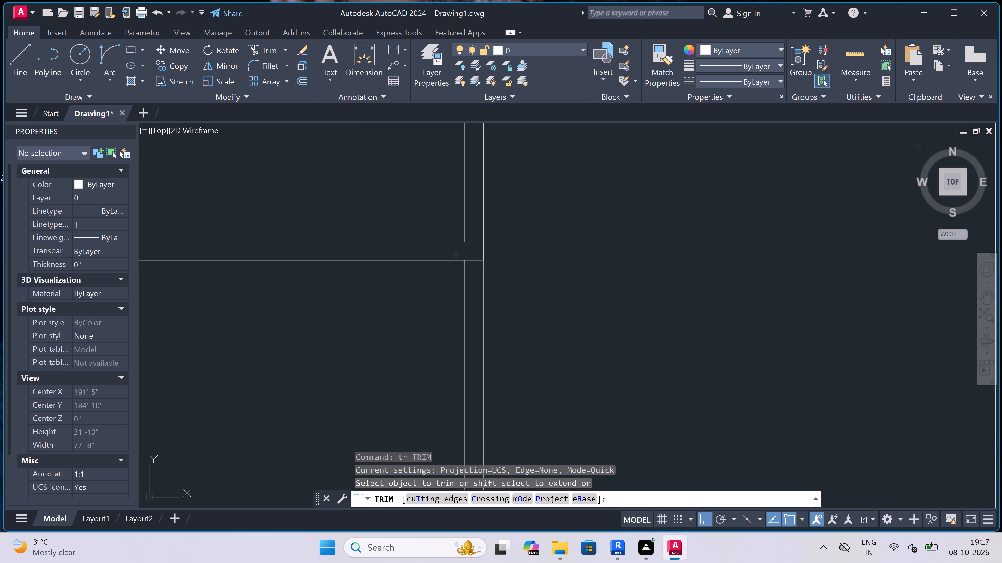
pyautogui.scroll(3, 472, 255)
pyautogui.click(473, 254)
pyautogui.click(466, 329)
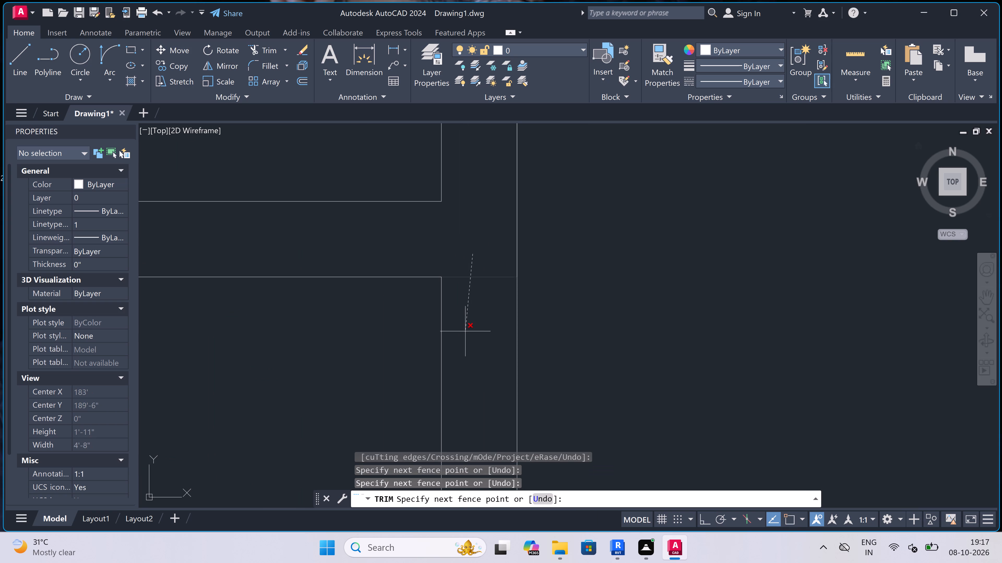
# Trim the horizontal partition's line ends inside the left outer wall and the wall's inner face between them to open the junction.
pyautogui.scroll(-5, 469, 311)
pyautogui.scroll(-3, 476, 285)
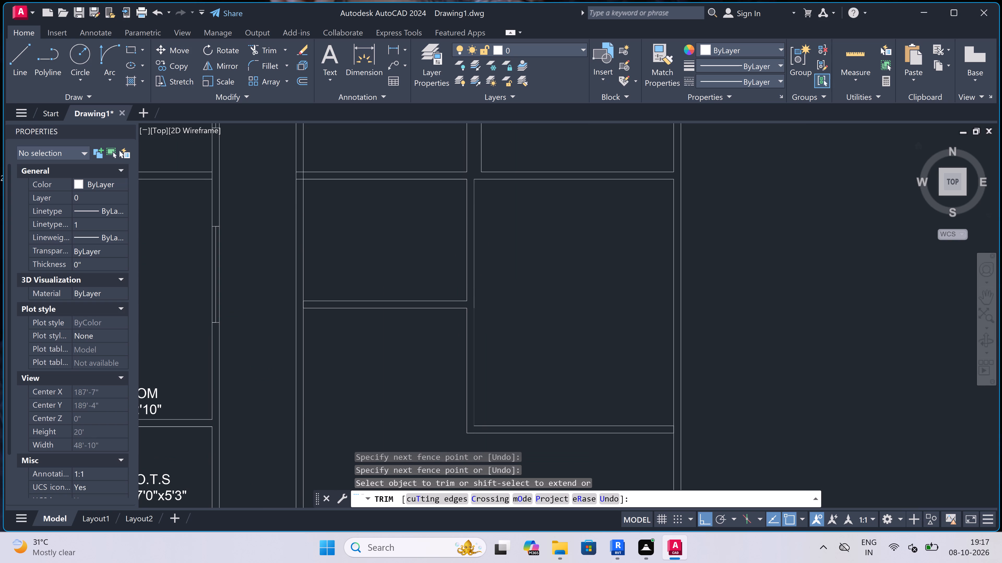
pyautogui.scroll(4, 421, 254)
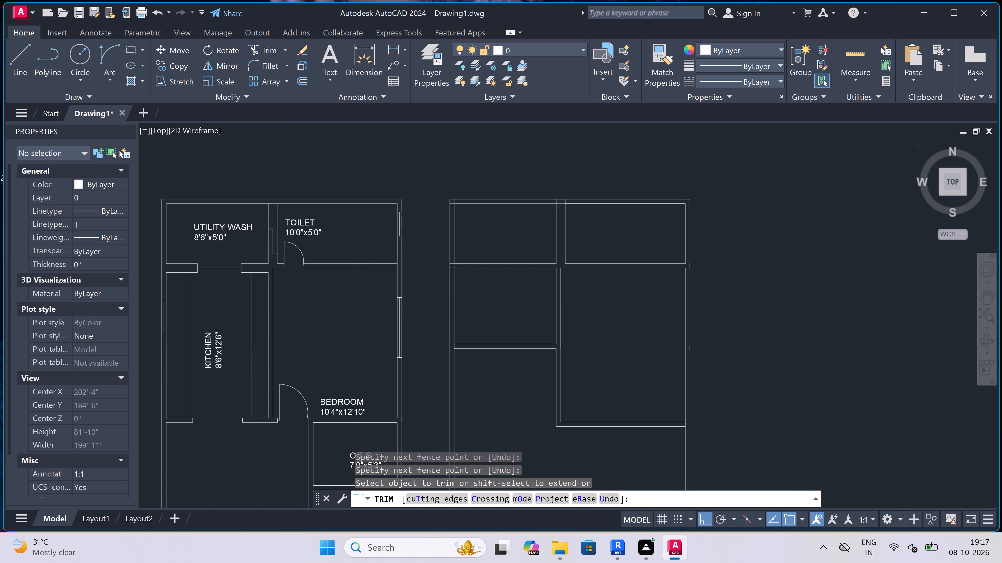
pyautogui.scroll(2, 492, 282)
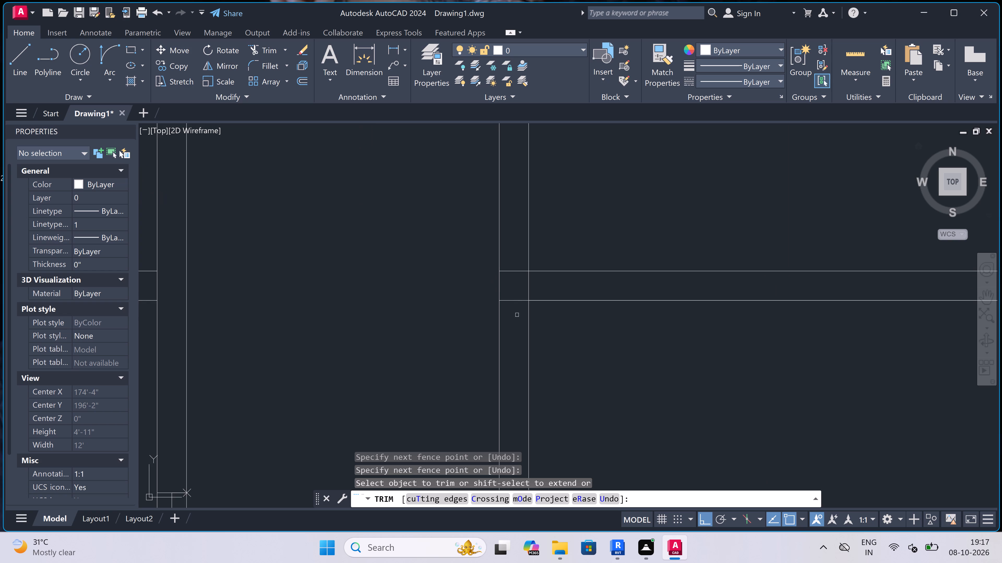
pyautogui.click(518, 315)
pyautogui.click(510, 260)
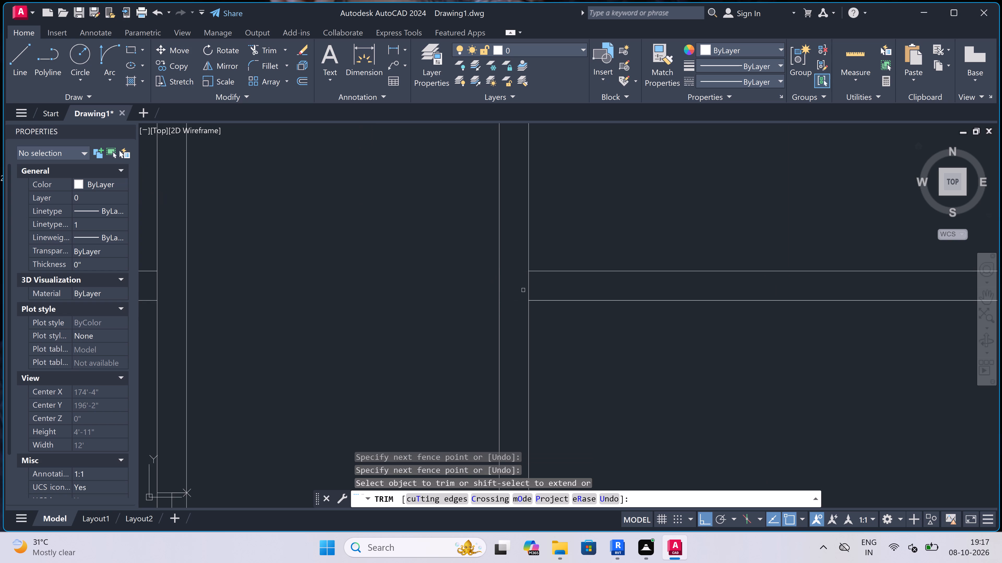
pyautogui.click(524, 290)
pyautogui.click(539, 289)
# Trim the overlapping inner-face lines at the new plan's upper left outer wall corner.
pyautogui.scroll(-4, 516, 290)
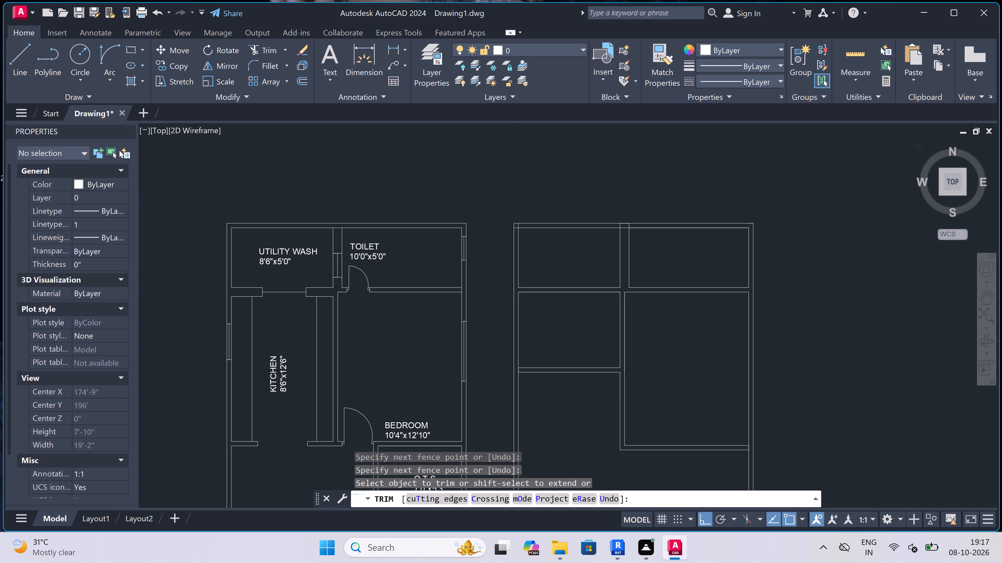
pyautogui.scroll(4, 515, 224)
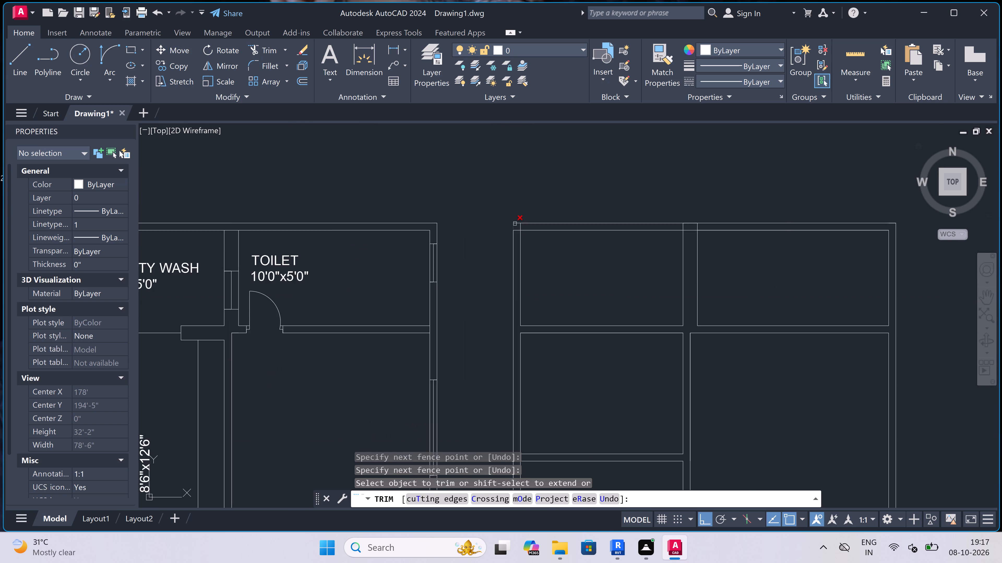
pyautogui.scroll(2, 515, 224)
pyautogui.click(517, 246)
pyautogui.click(521, 335)
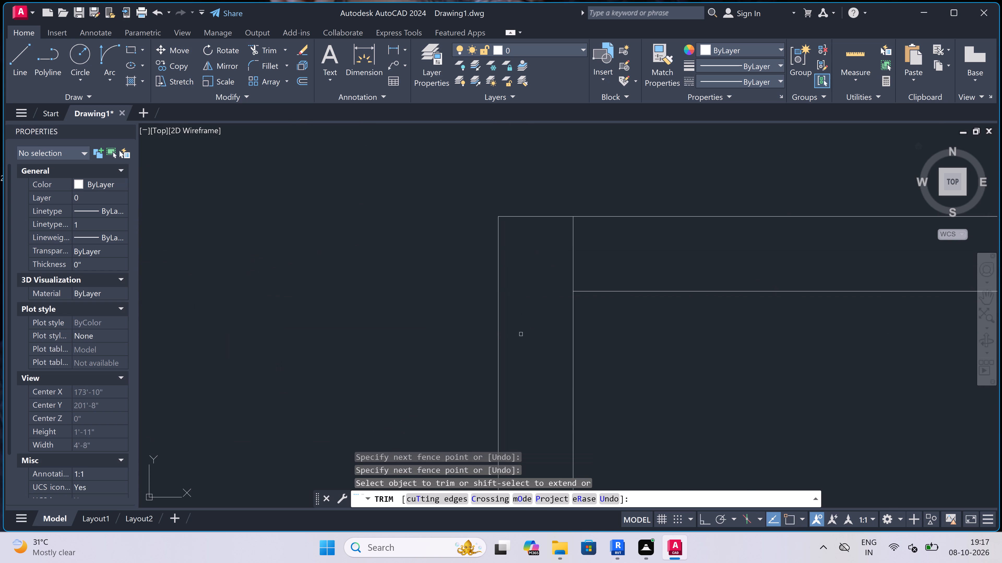
pyautogui.click(533, 280)
pyautogui.click(593, 270)
# Trim the 9" wall's right line inside the top wall and the top wall's inner face between the 9" wall's two lines.
pyautogui.scroll(-6, 544, 268)
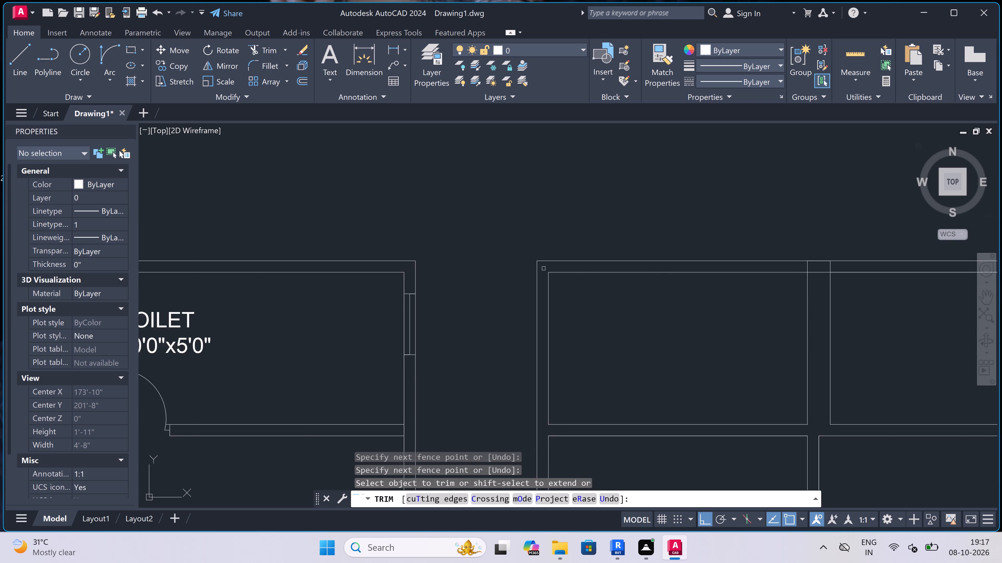
pyautogui.scroll(-1, 542, 278)
pyautogui.scroll(3, 648, 260)
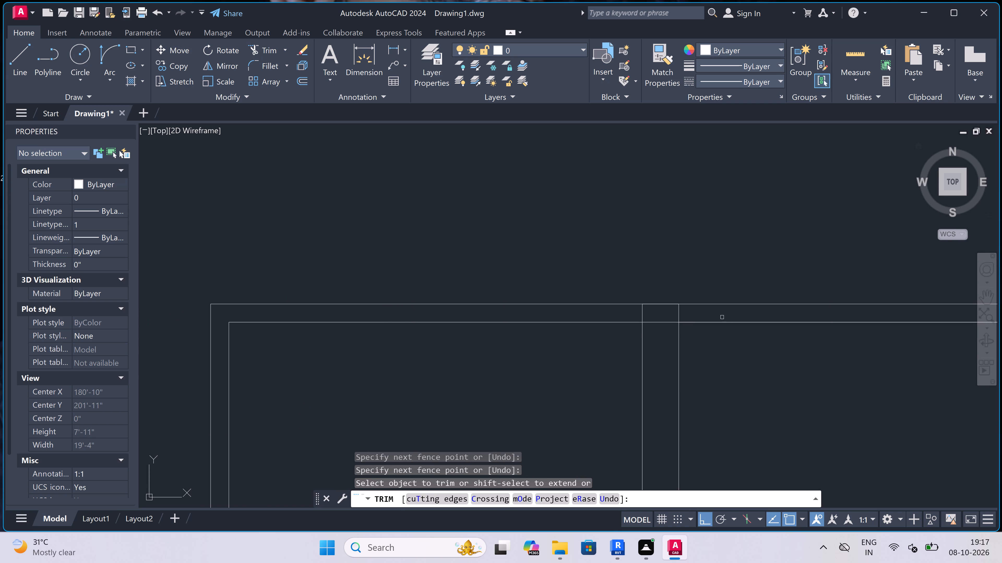
pyautogui.scroll(1, 670, 317)
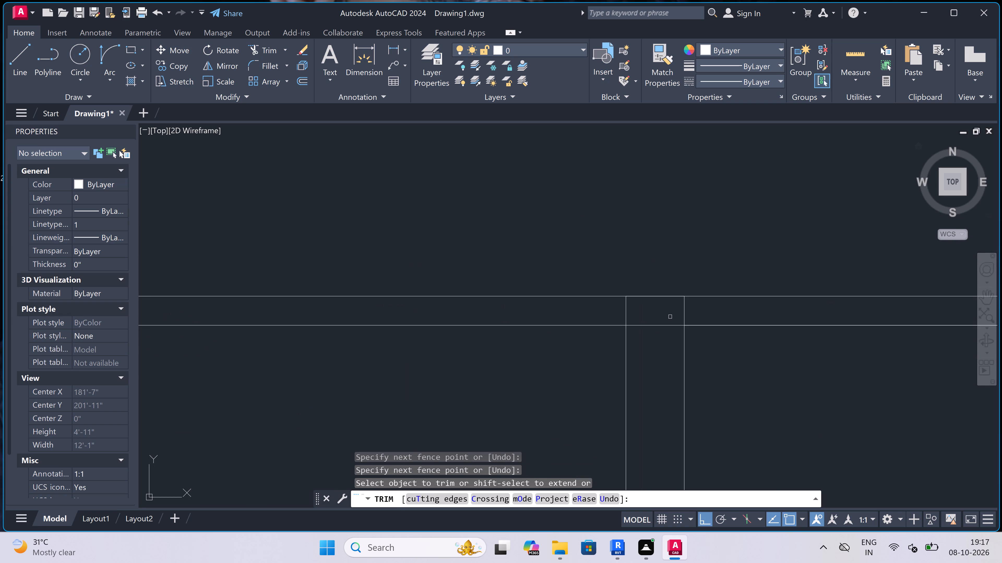
pyautogui.scroll(1, 679, 313)
pyautogui.click(707, 308)
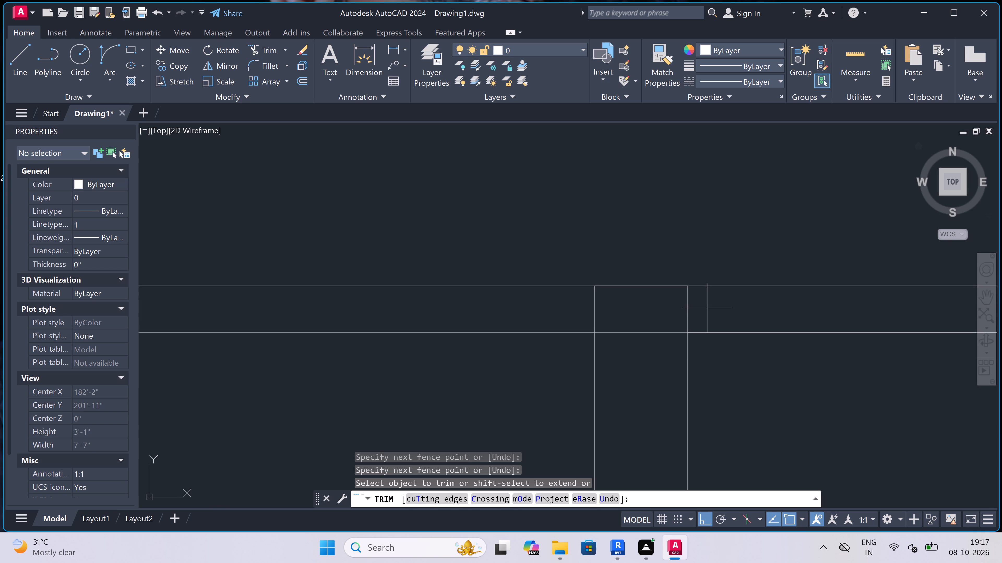
pyautogui.click(670, 316)
pyautogui.click(650, 319)
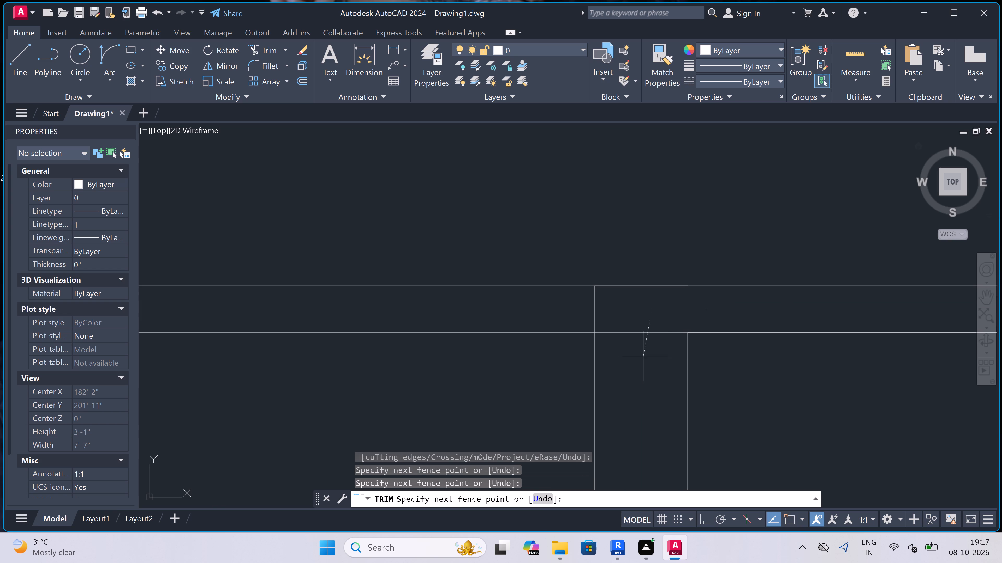
pyautogui.click(642, 388)
pyautogui.scroll(-5, 606, 326)
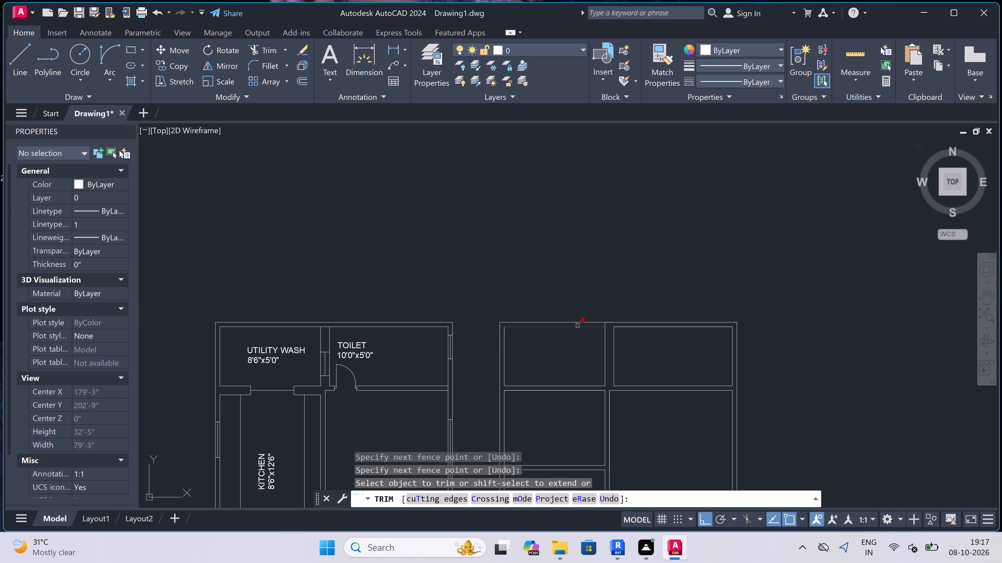
pyautogui.scroll(-3, 577, 326)
pyautogui.scroll(1, 616, 328)
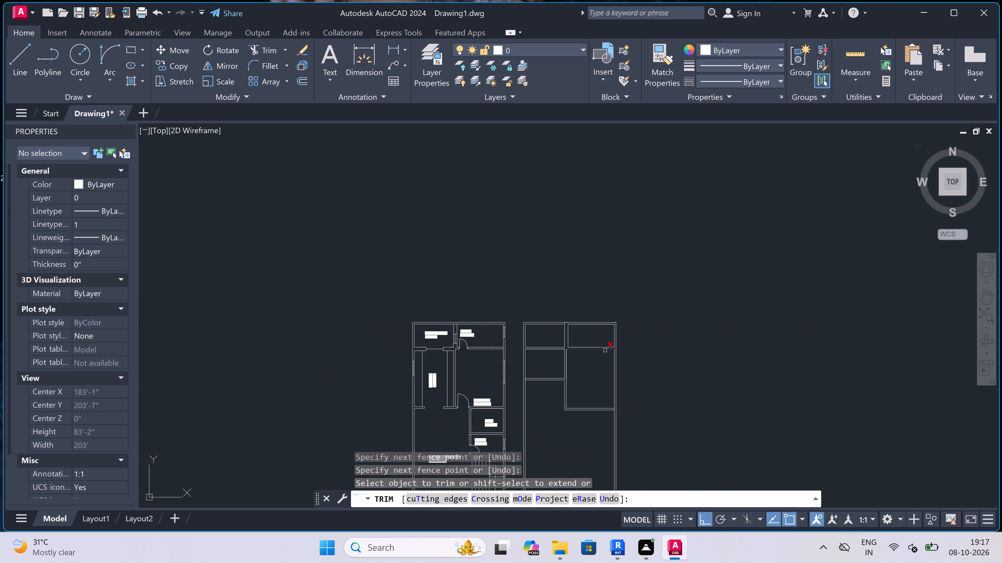
# Draw the left jamb line across the upper right room's bottom wall, with a 2" stop at its midpoint and a 2' door leaf upward.
pyautogui.scroll(1, 594, 374)
pyautogui.press('Escape')
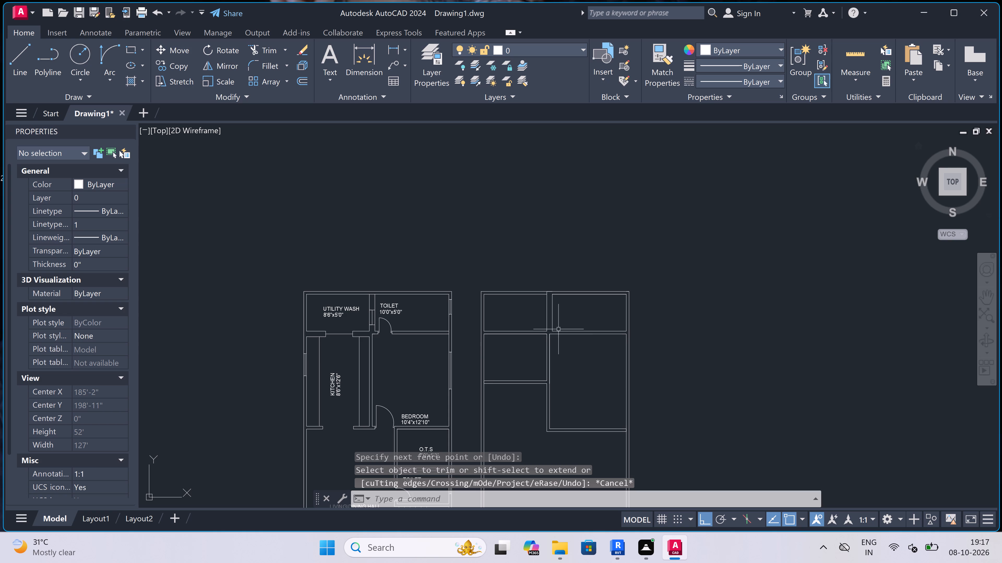
pyautogui.scroll(3, 546, 310)
pyautogui.write('l')
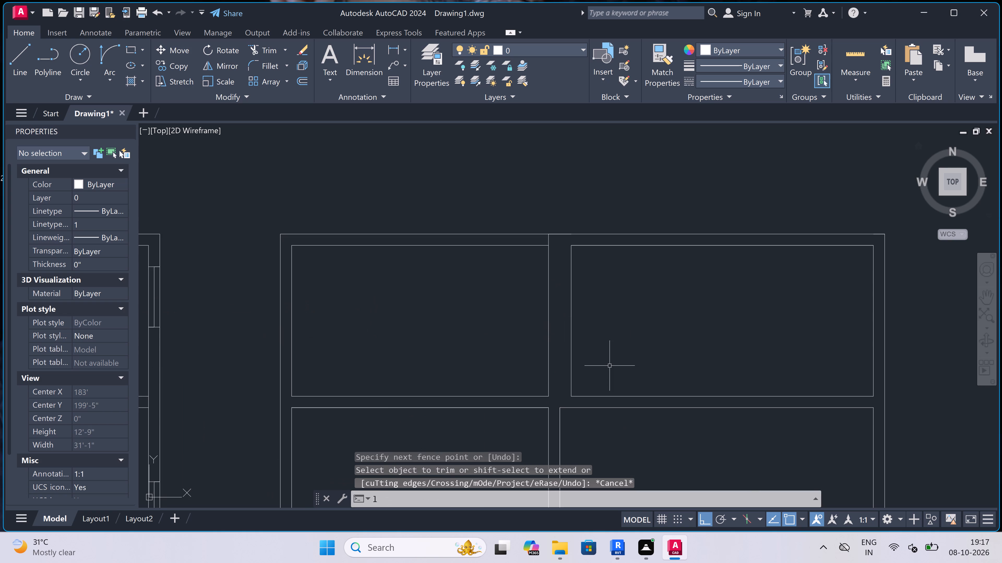
pyautogui.press('space')
pyautogui.click(584, 396)
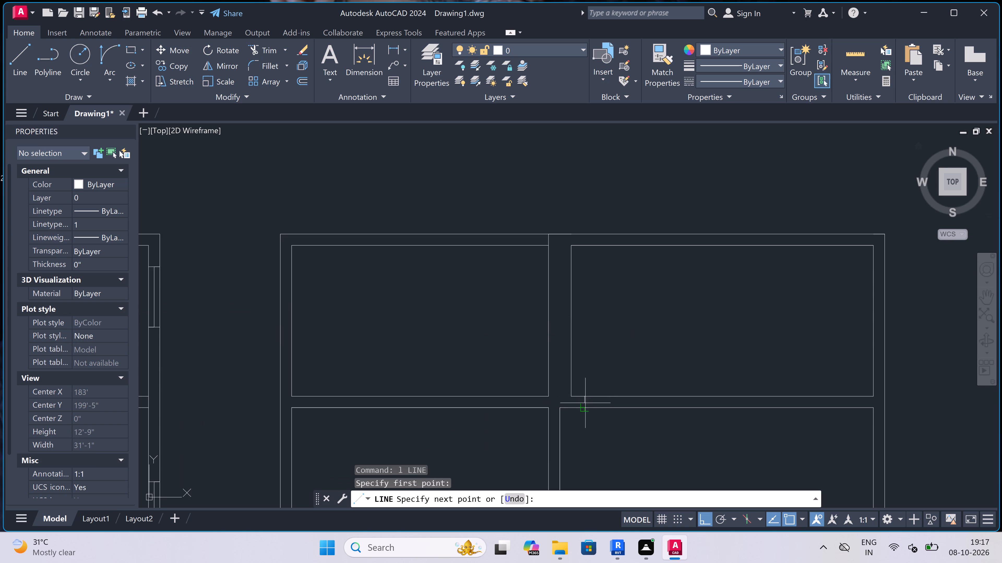
pyautogui.click(583, 409)
pyautogui.click(584, 403)
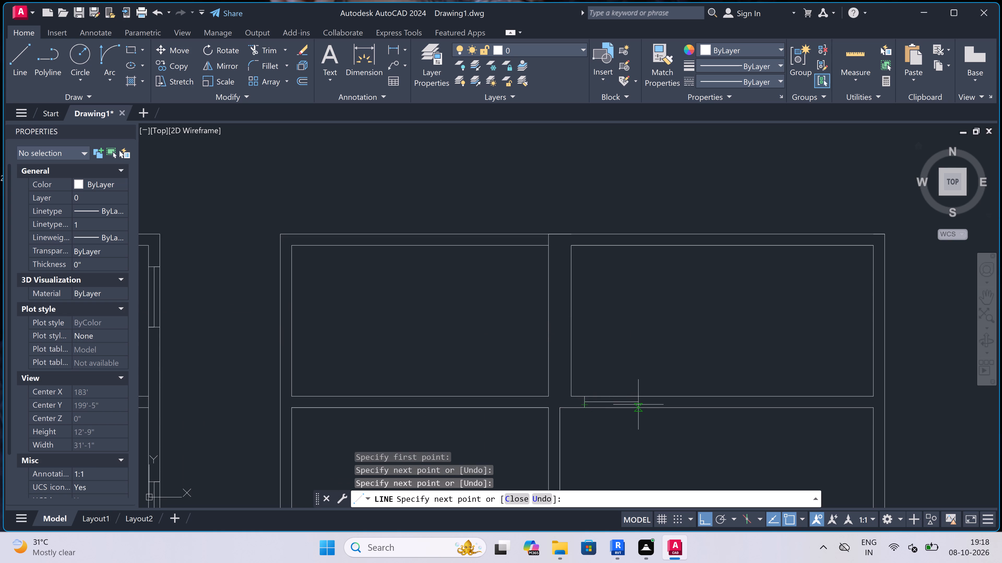
pyautogui.write('2"')
pyautogui.press('space')
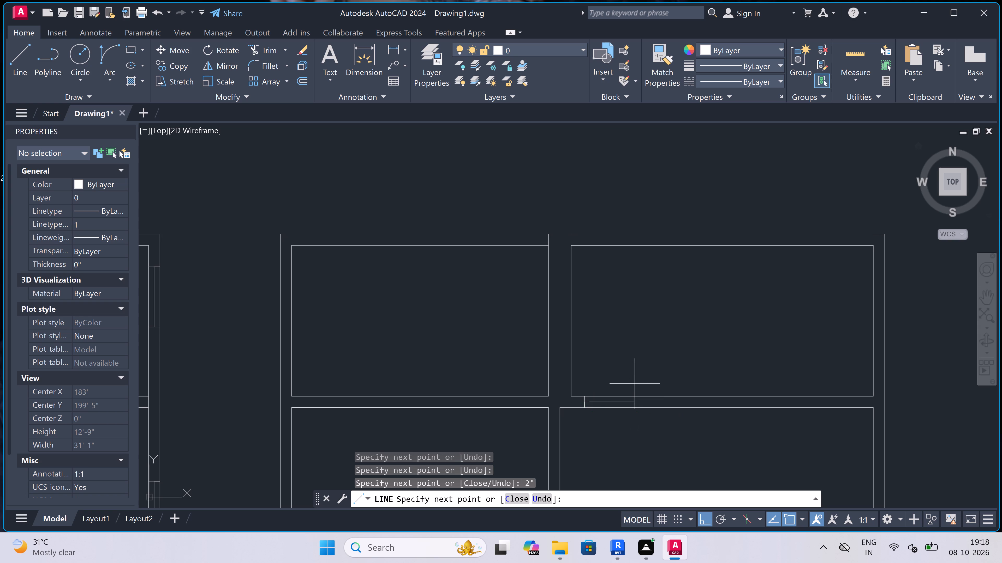
pyautogui.write("2'")
pyautogui.press('space')
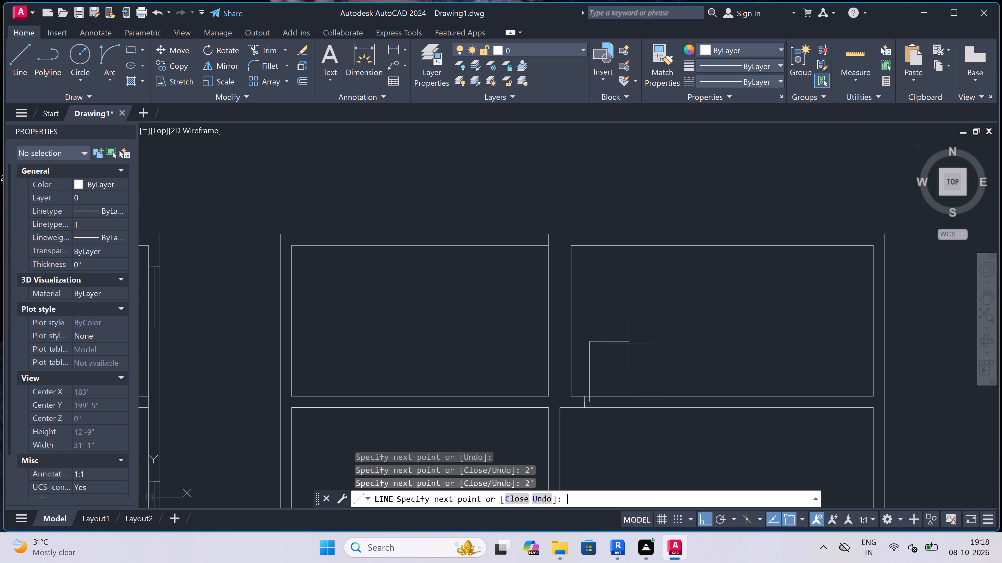
pyautogui.press('Escape')
# Draw the right jamb line of the upper right room's door across the wall, with a 2" stop from its midpoint toward the opening.
pyautogui.press('space')
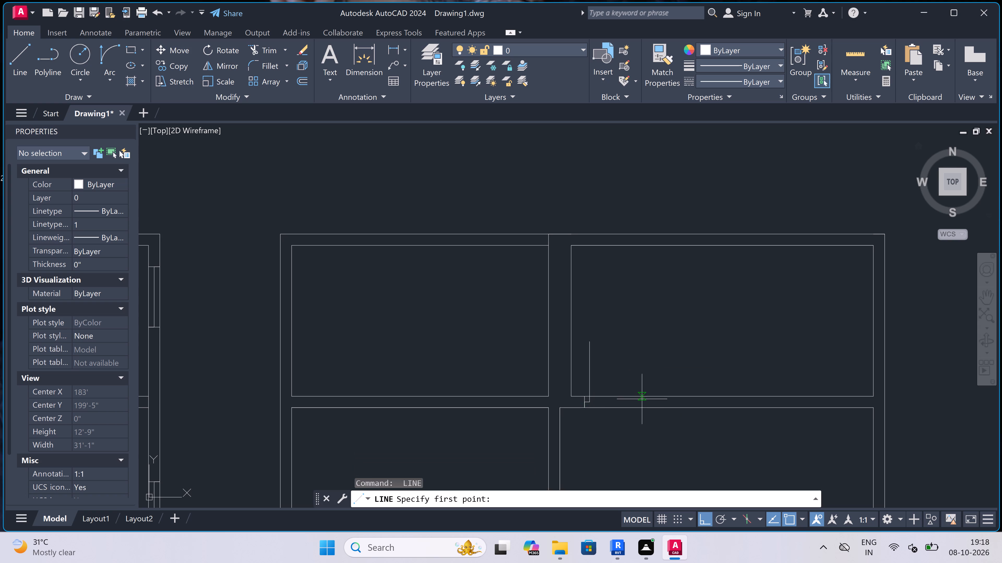
pyautogui.scroll(2, 642, 399)
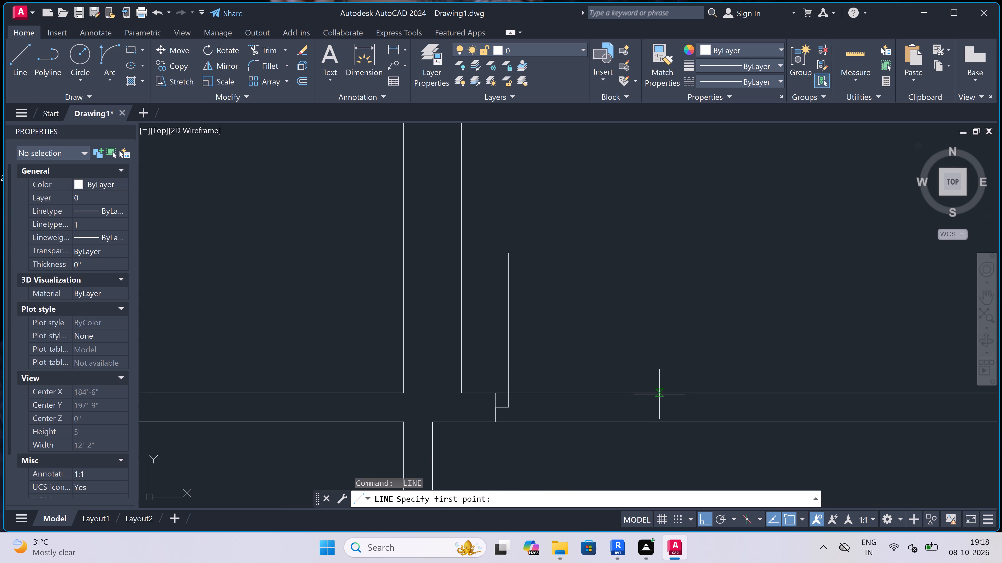
pyautogui.click(659, 394)
pyautogui.click(661, 420)
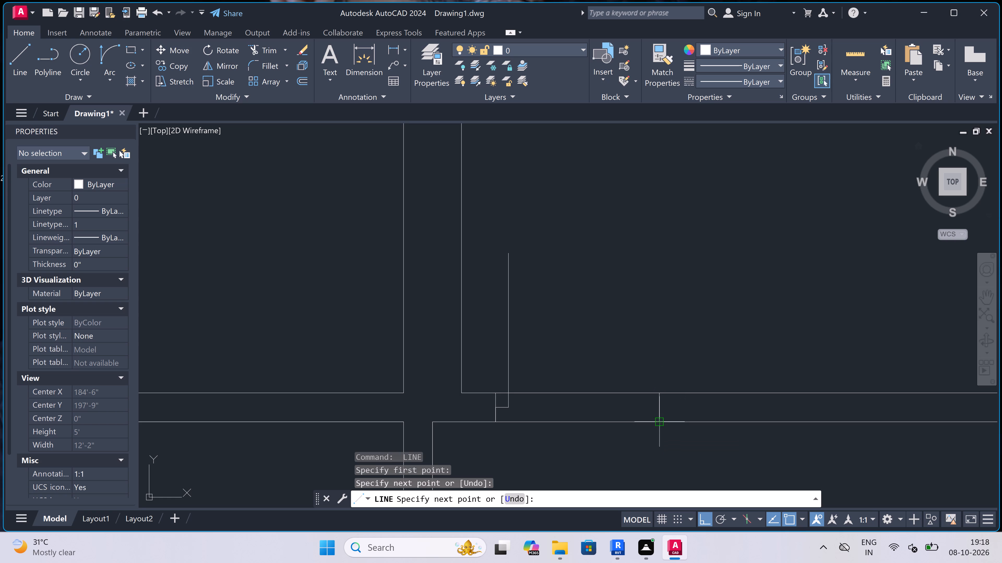
pyautogui.click(661, 408)
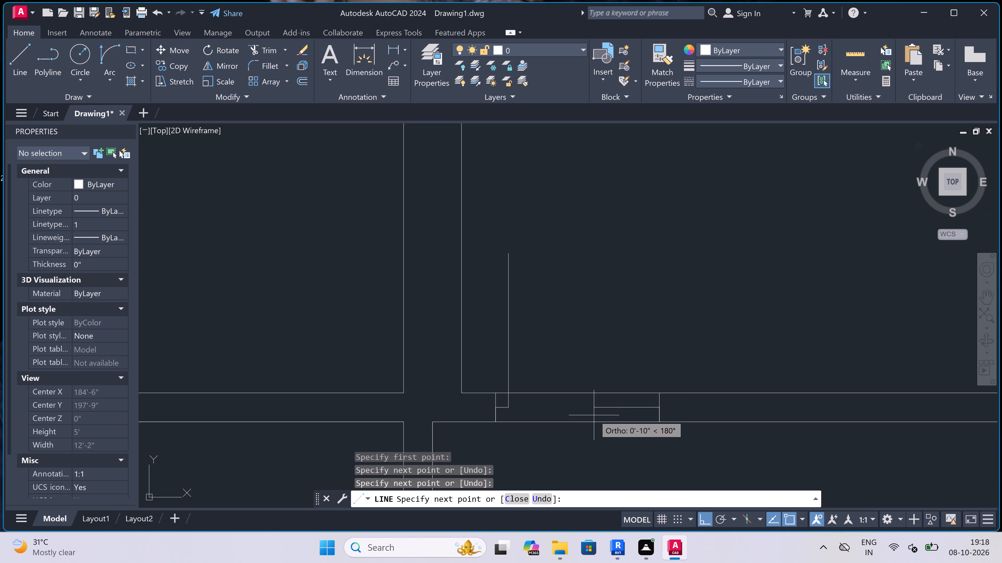
pyautogui.write('2"')
pyautogui.press('space')
pyautogui.press('Escape')
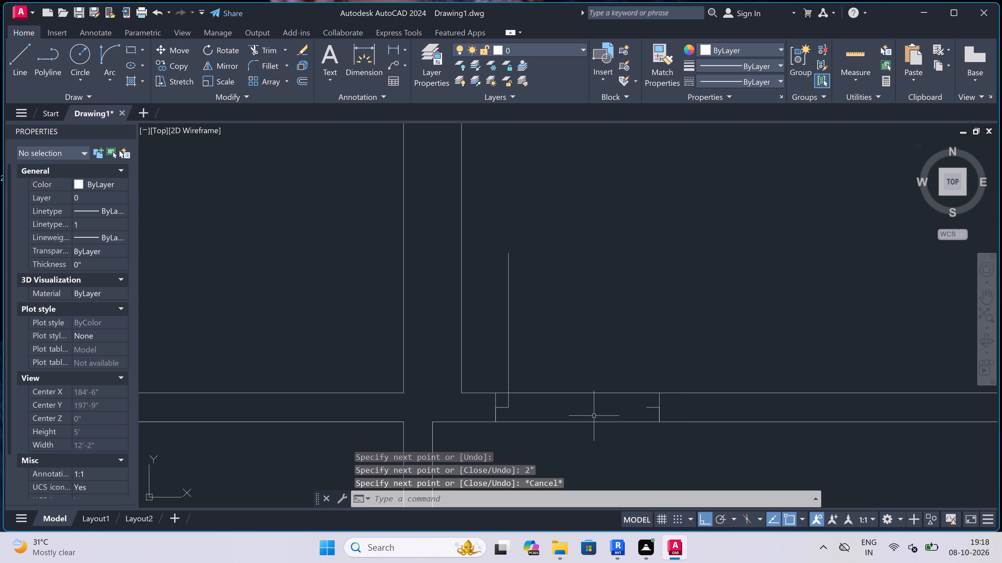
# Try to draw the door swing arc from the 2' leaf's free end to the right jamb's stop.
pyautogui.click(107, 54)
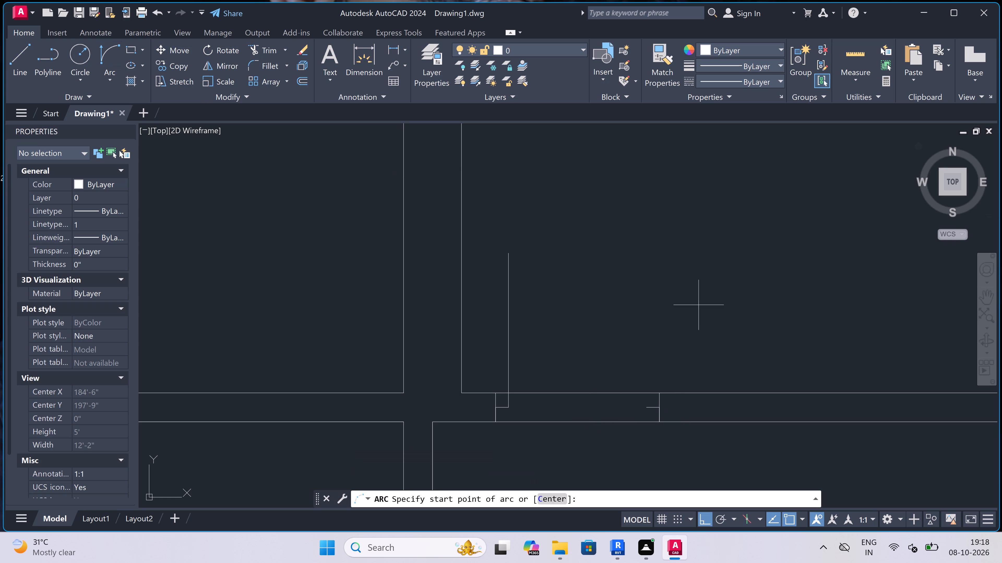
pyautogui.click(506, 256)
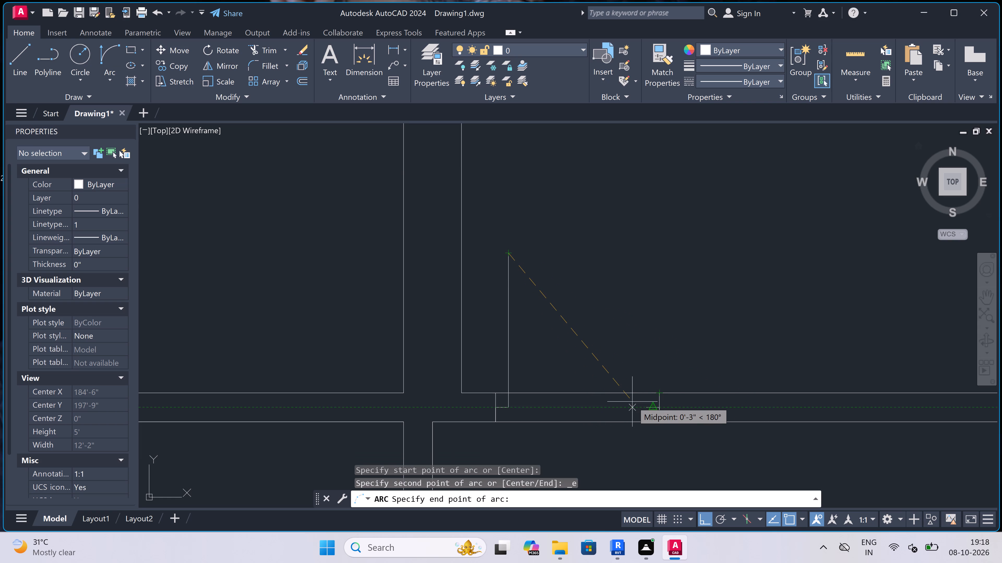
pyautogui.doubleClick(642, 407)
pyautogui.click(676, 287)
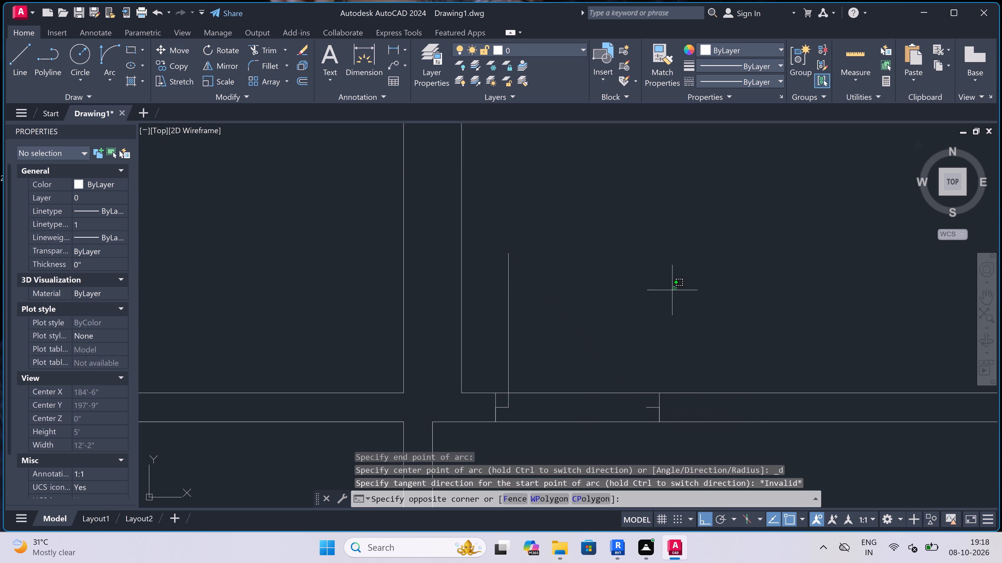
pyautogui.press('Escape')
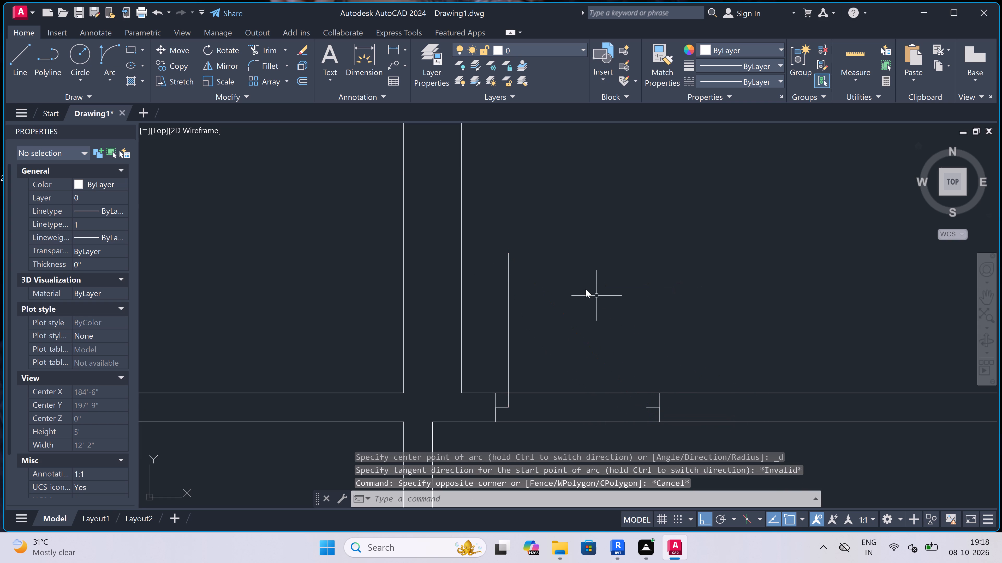
# Draw the door swing arc from the 2' leaf's free end to the right stop's end, bulging up into the room.
pyautogui.click(104, 54)
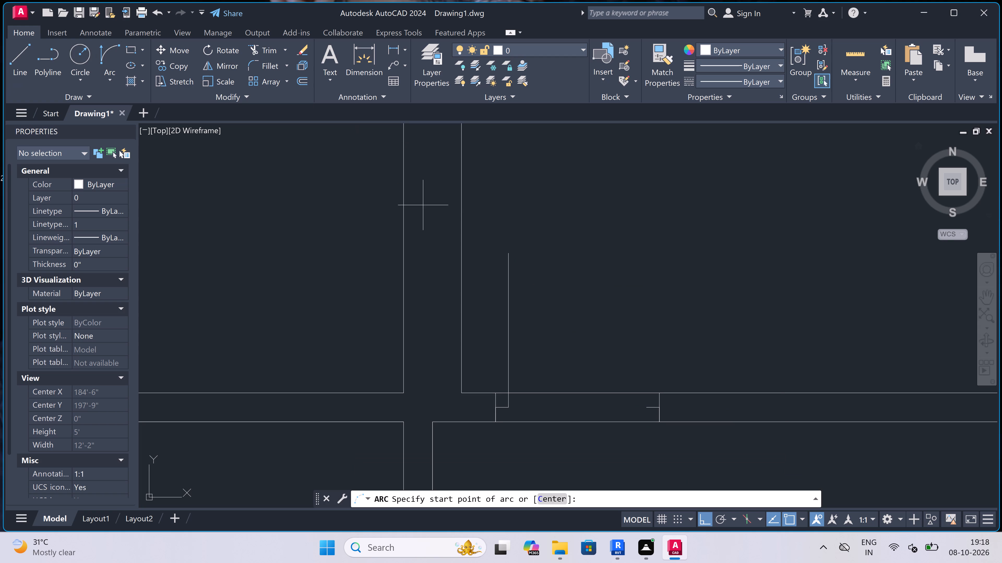
pyautogui.click(508, 253)
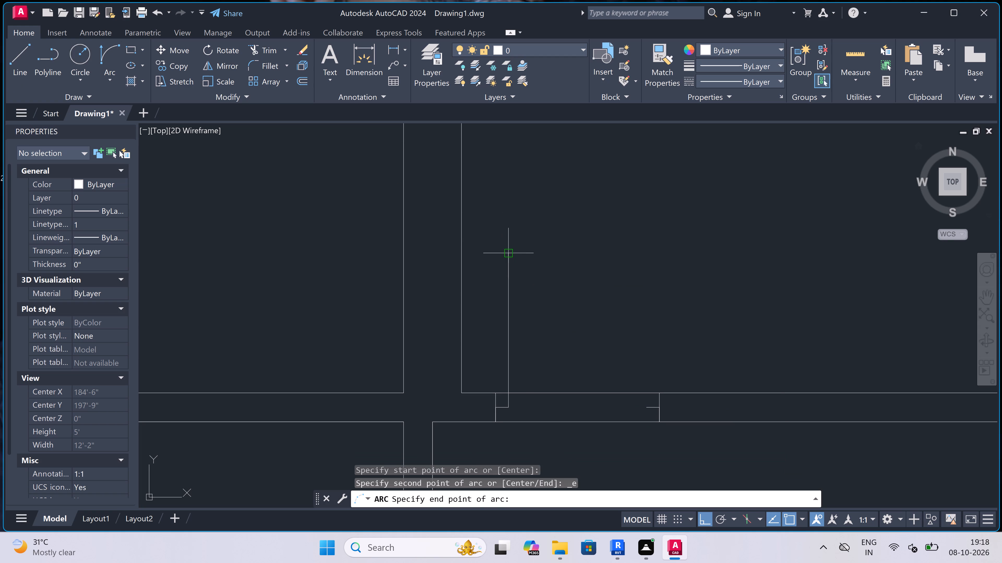
pyautogui.click(644, 411)
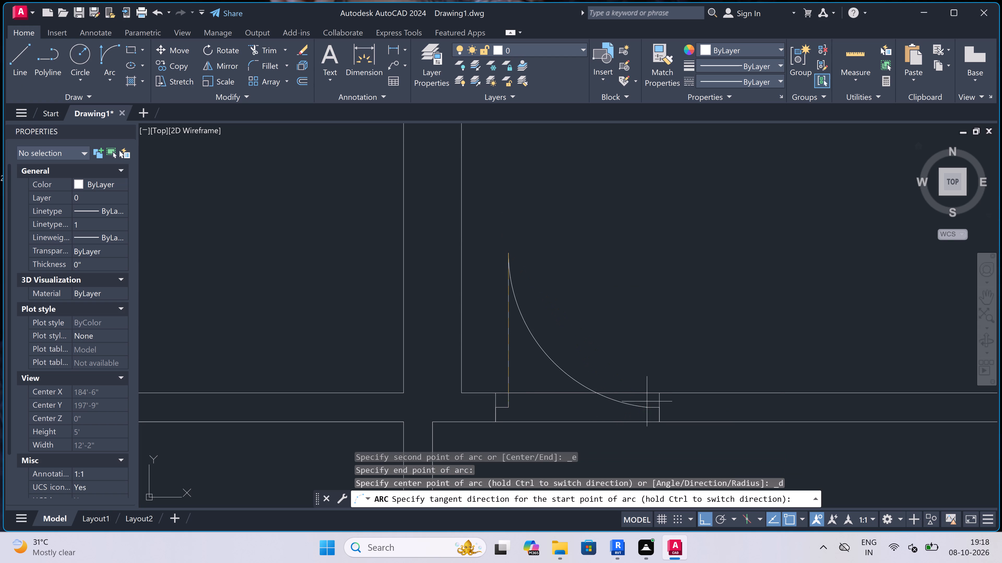
pyautogui.click(663, 322)
# Trim both wall lines between the two jambs to open the upper right room's doorway.
pyautogui.scroll(-4, 663, 322)
pyautogui.scroll(1, 656, 346)
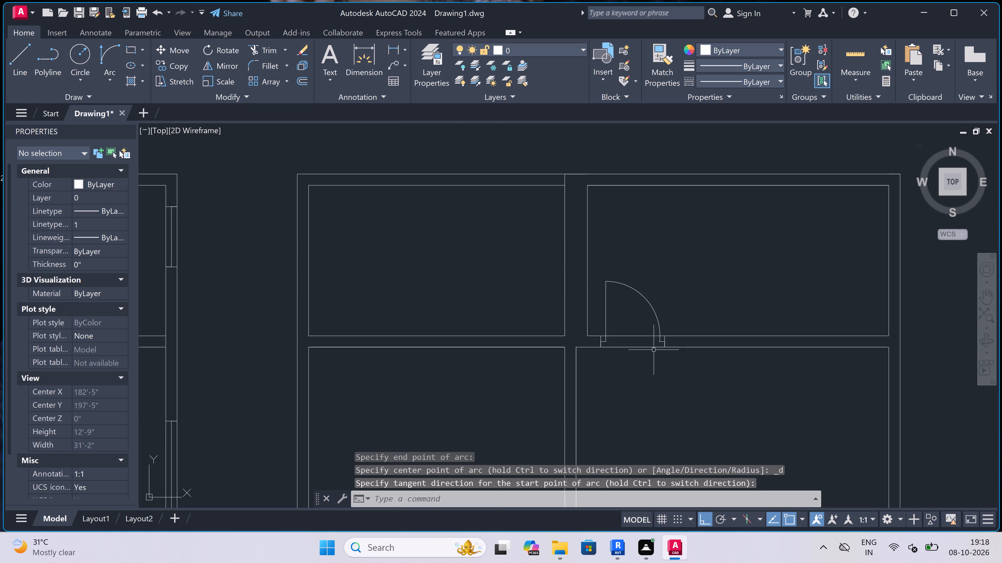
pyautogui.press('t')
pyautogui.press('r')
pyautogui.press('space')
pyautogui.click(630, 326)
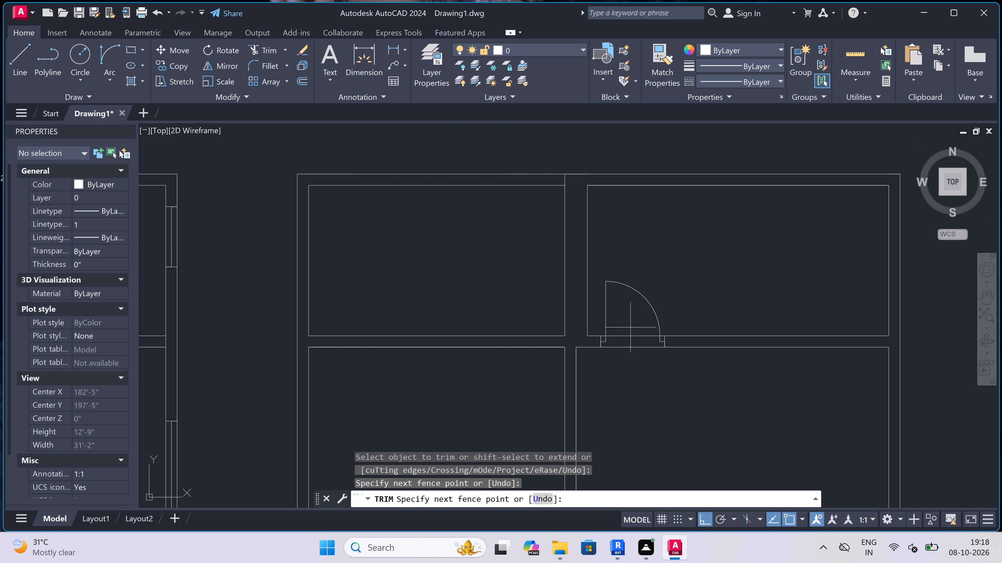
pyautogui.click(633, 412)
pyautogui.scroll(-4, 607, 262)
pyautogui.scroll(2, 618, 288)
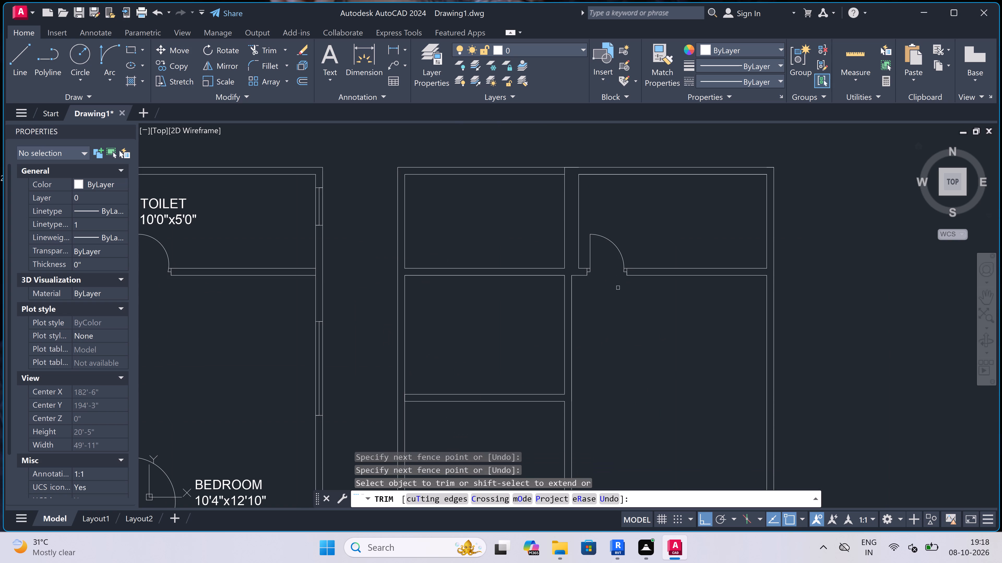
pyautogui.press('Escape')
# Draw a jamb line near the left end of the large room's bottom wall, with a 2" midpoint stop and a 3' door leaf upward.
pyautogui.scroll(-3, 618, 288)
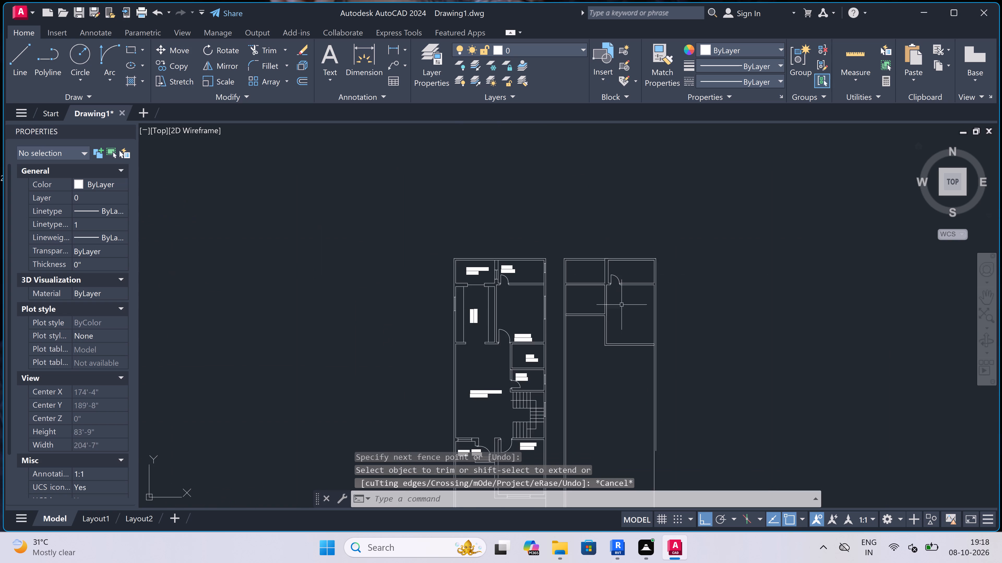
pyautogui.scroll(1, 622, 305)
pyautogui.scroll(-1, 615, 323)
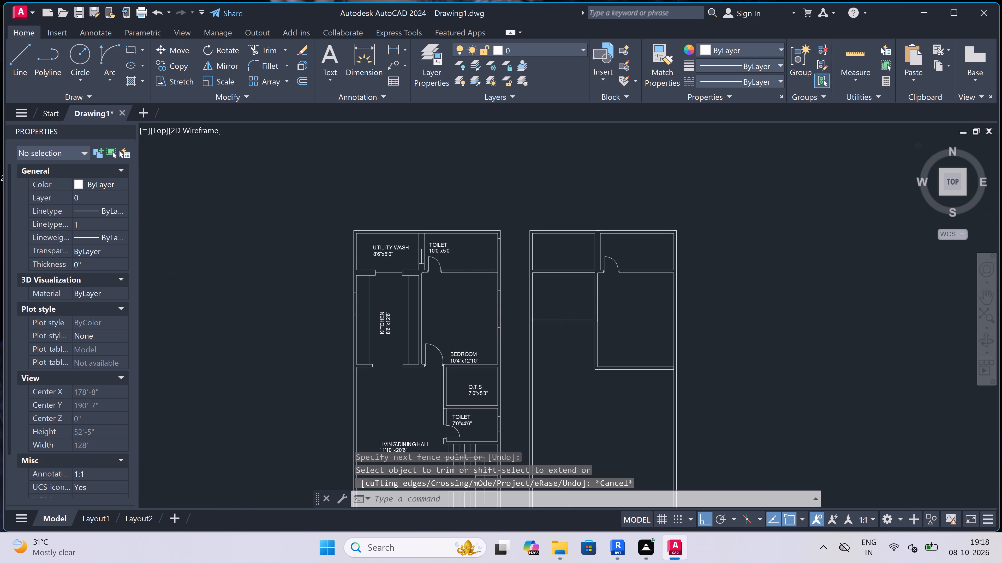
pyautogui.scroll(3, 618, 353)
pyautogui.scroll(2, 597, 344)
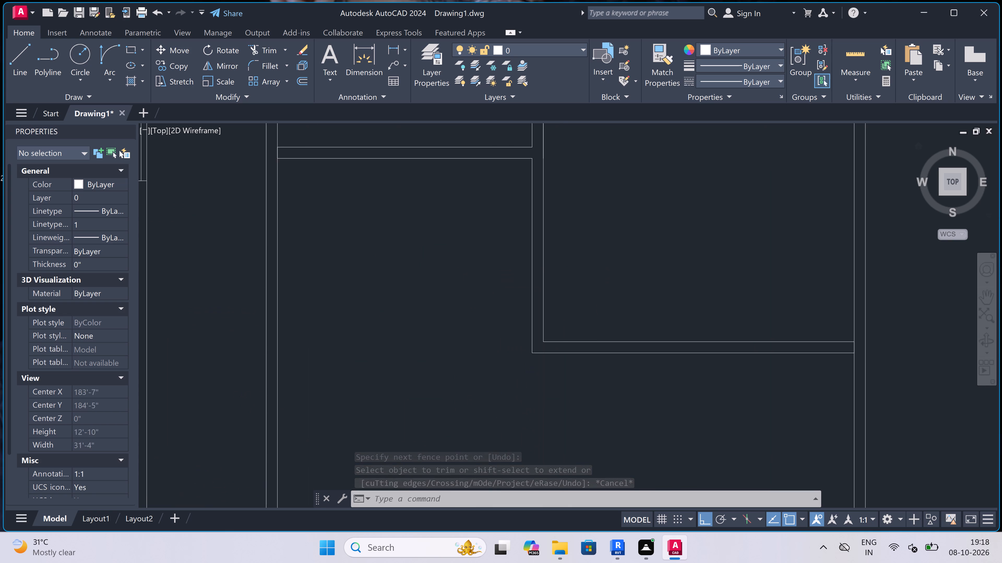
pyautogui.press('l')
pyautogui.press('space')
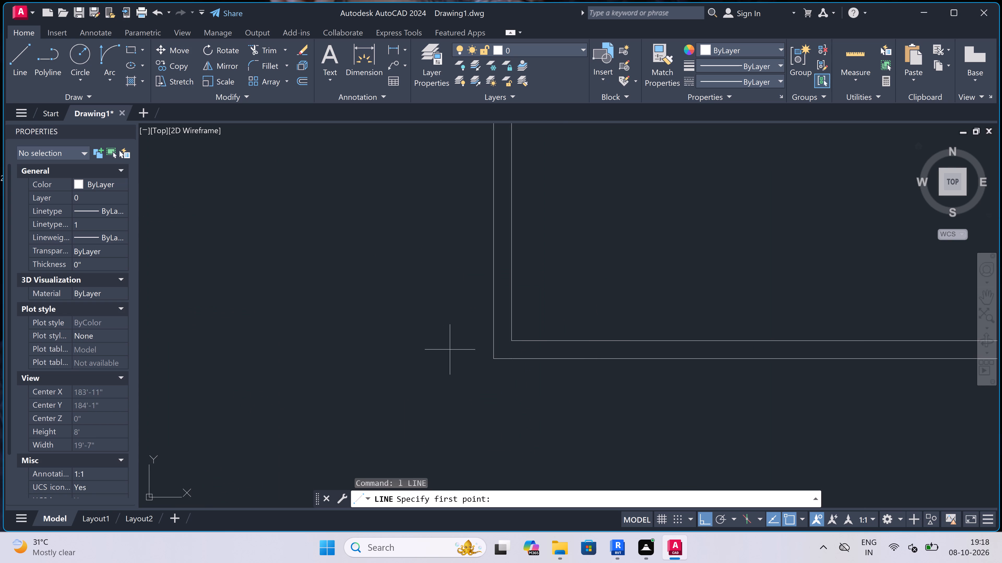
pyautogui.click(533, 340)
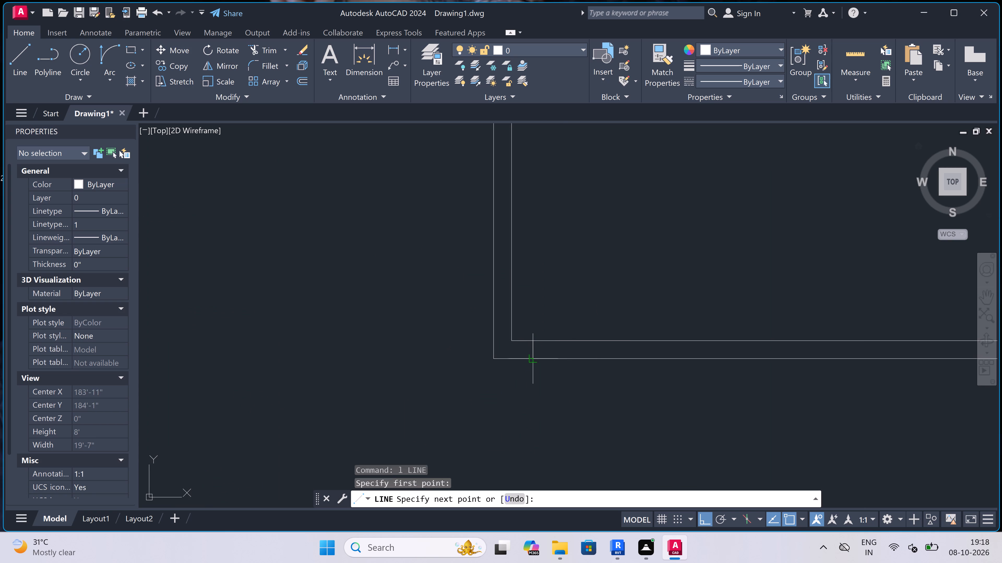
pyautogui.click(533, 360)
pyautogui.scroll(2, 532, 356)
pyautogui.click(535, 342)
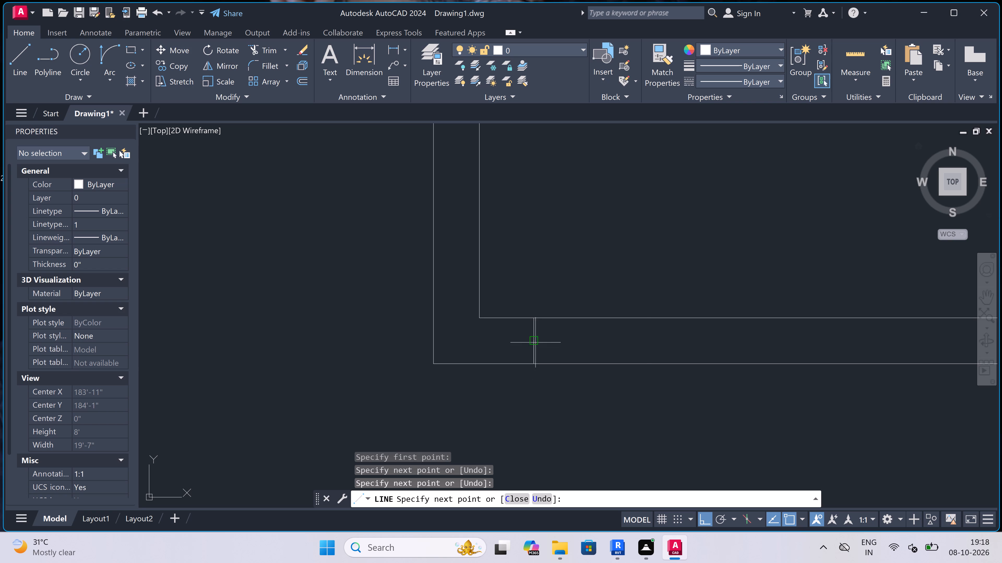
pyautogui.press('2')
pyautogui.hotkey('shift', '"')
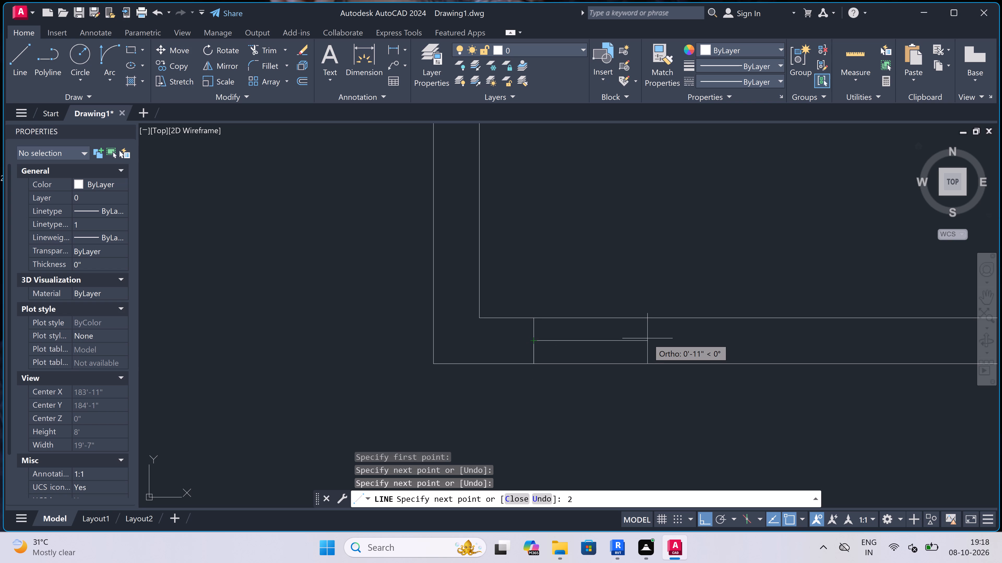
pyautogui.press('space')
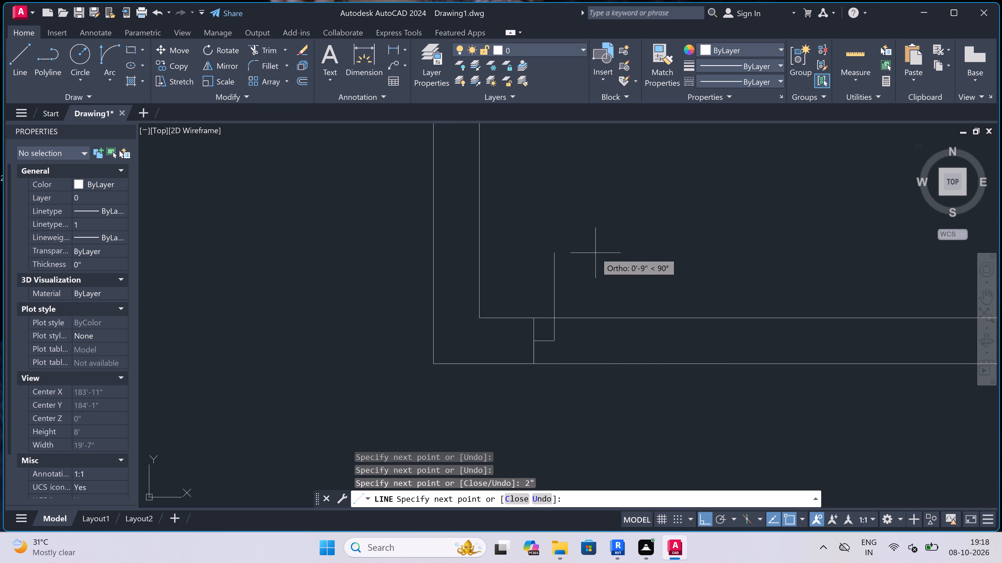
pyautogui.press('2')
pyautogui.press('BackSpace')
pyautogui.write("3'")
pyautogui.press('space')
pyautogui.press('Escape')
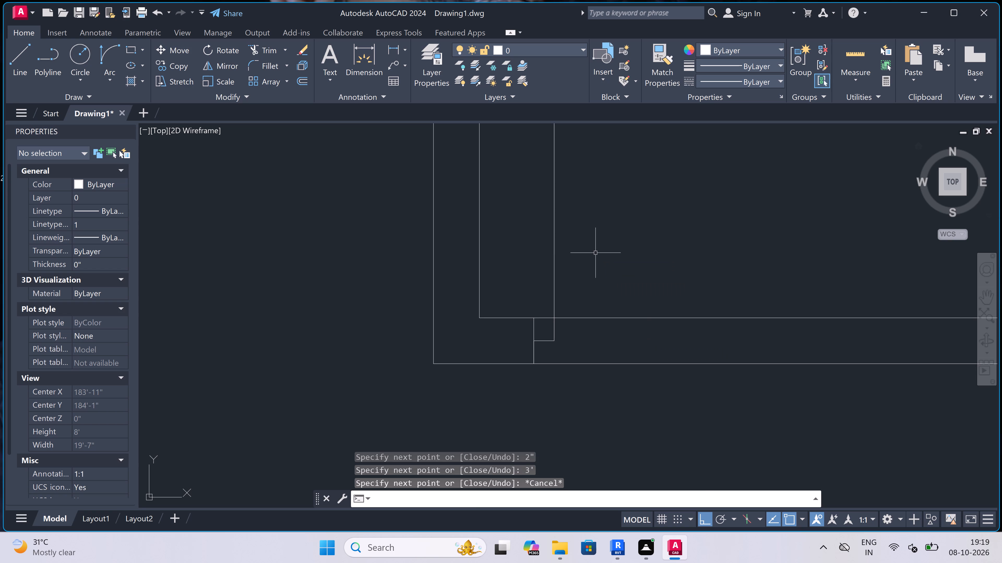
# Draw the right jamb line of the large room's door across the bottom wall, with a 2" stop from its midpoint toward the opening.
pyautogui.scroll(-5, 595, 253)
pyautogui.scroll(4, 600, 233)
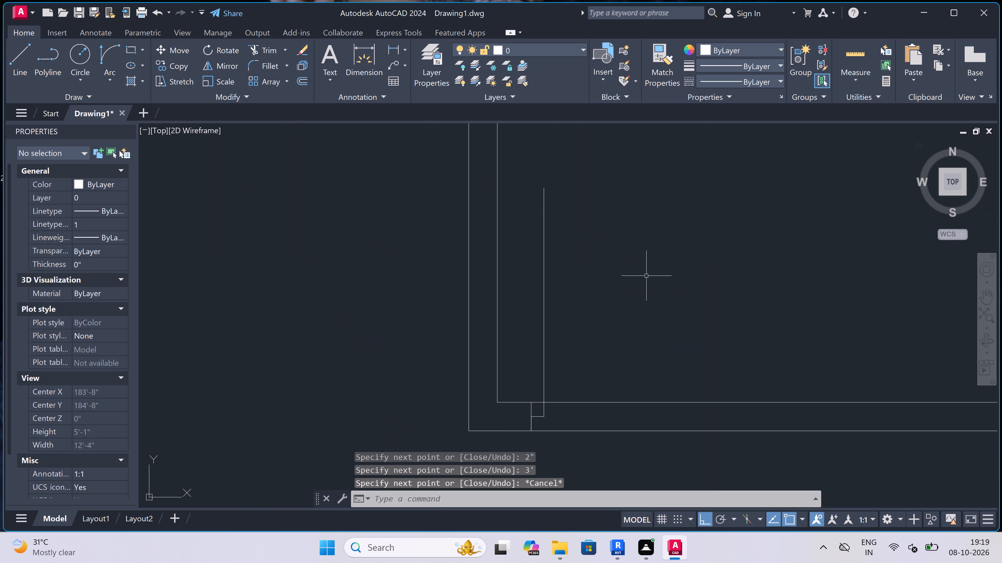
pyautogui.press('space')
pyautogui.click(768, 408)
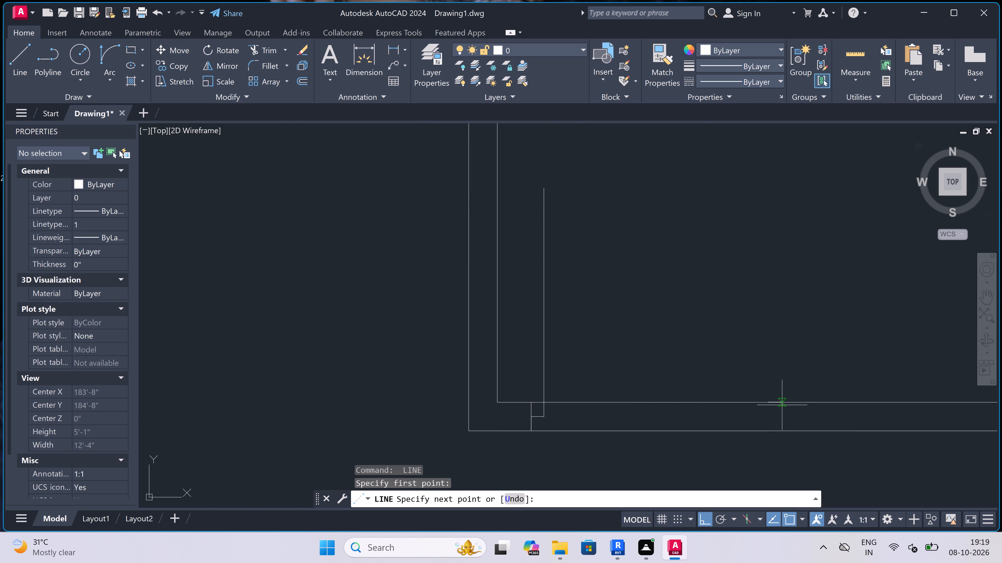
pyautogui.click(769, 429)
pyautogui.click(770, 415)
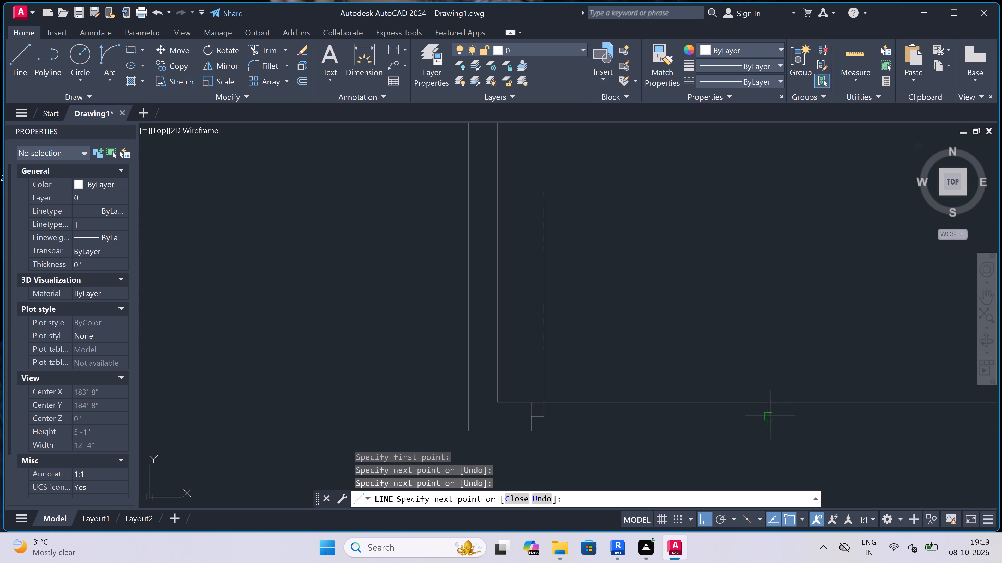
pyautogui.press('2')
pyautogui.hotkey('shift', '"')
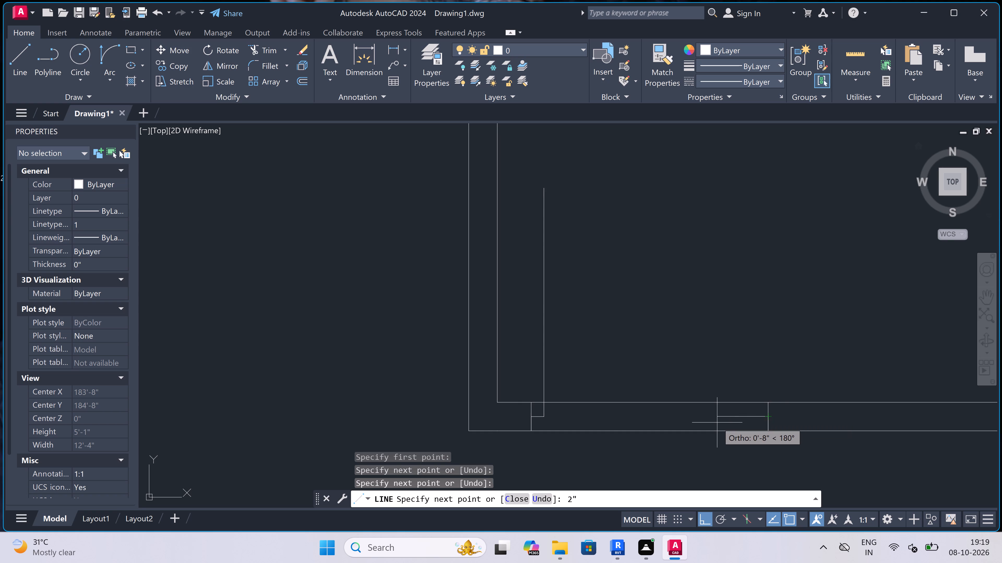
pyautogui.press('space')
pyautogui.press('Escape')
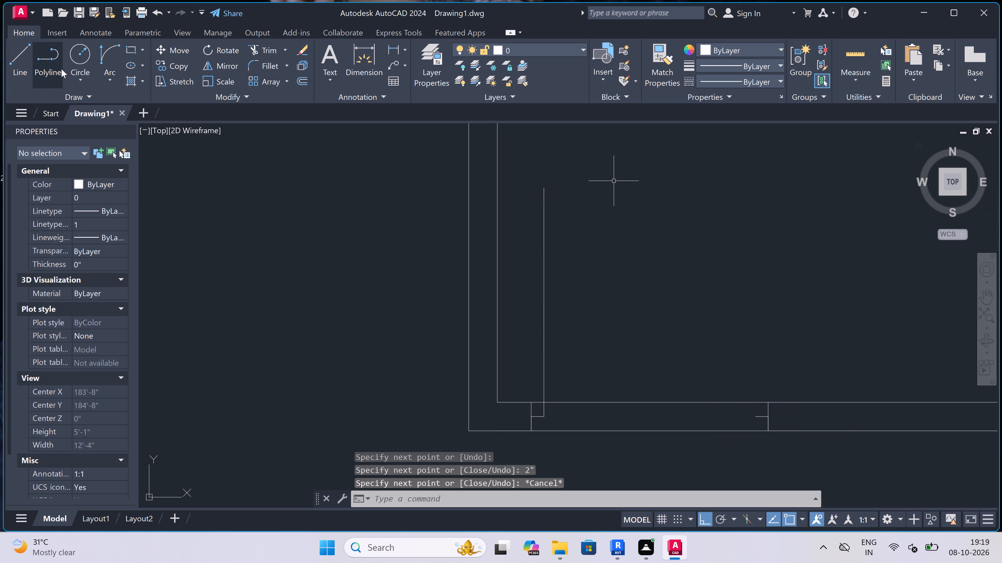
# Draw the large room's door swing arc from the 3' leaf's free end to the right stop's end, bulging into the room.
pyautogui.click(105, 59)
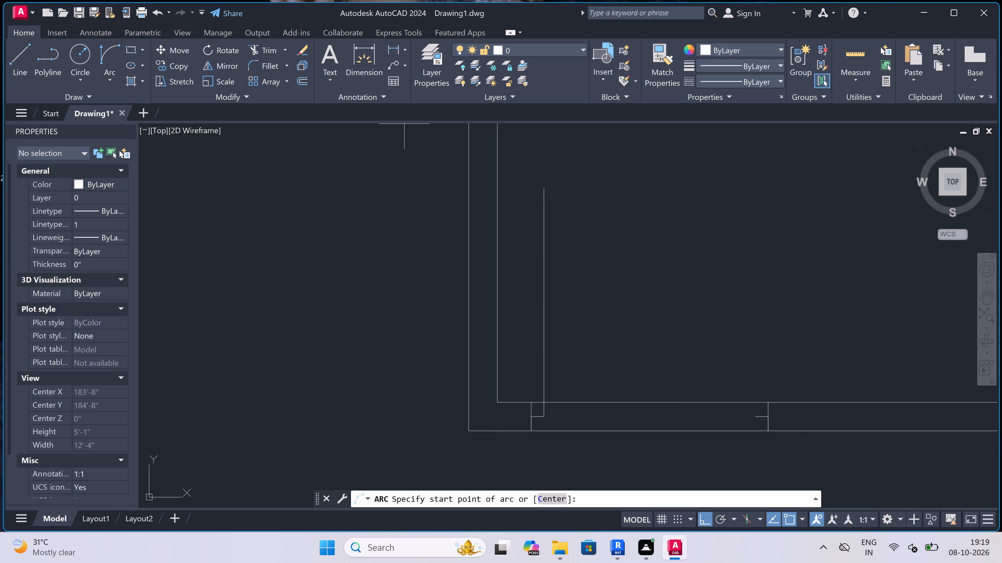
pyautogui.click(545, 182)
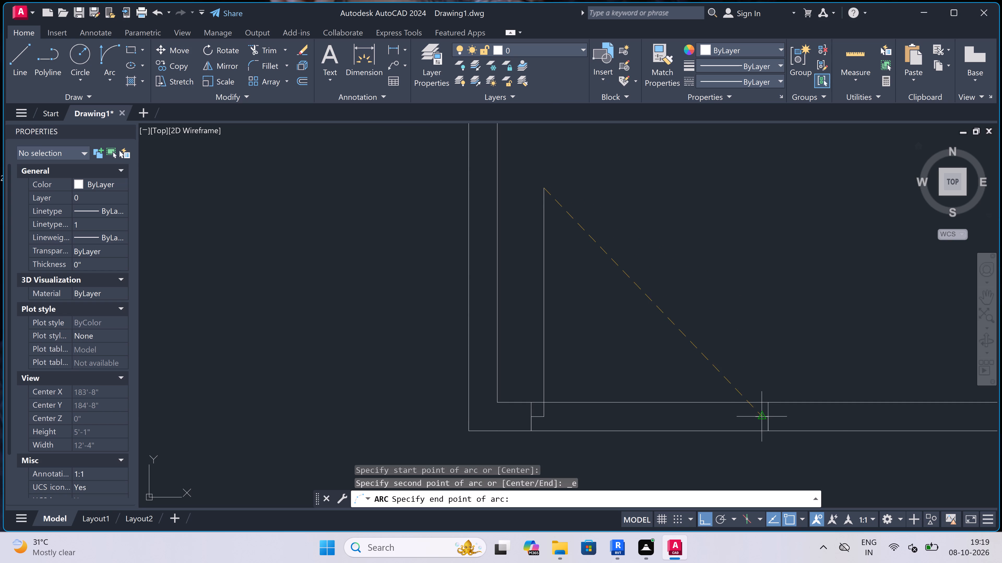
pyautogui.click(757, 416)
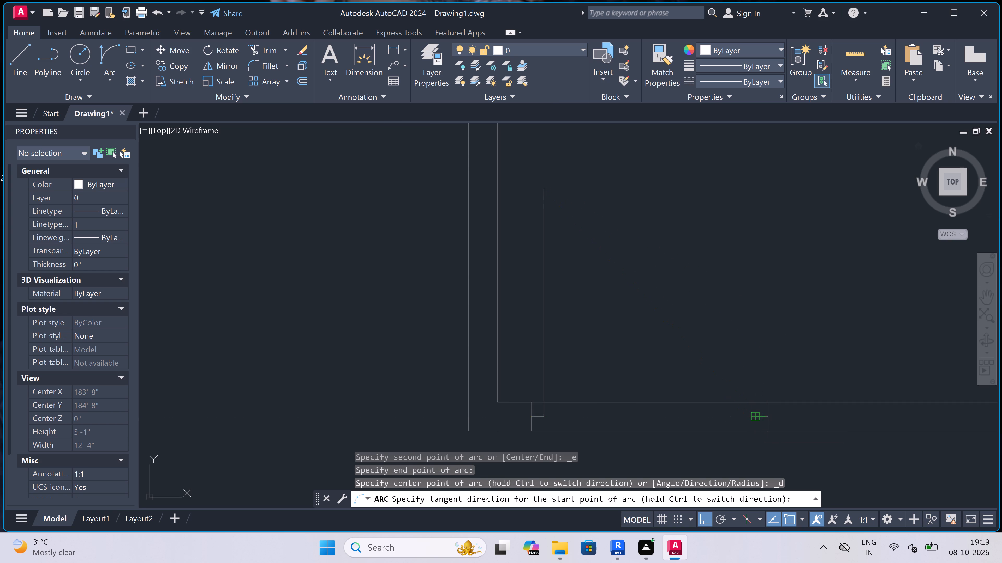
pyautogui.click(774, 304)
# Trim both bottom wall lines between the two jambs to open the large room's doorway.
pyautogui.press('t')
pyautogui.press('r')
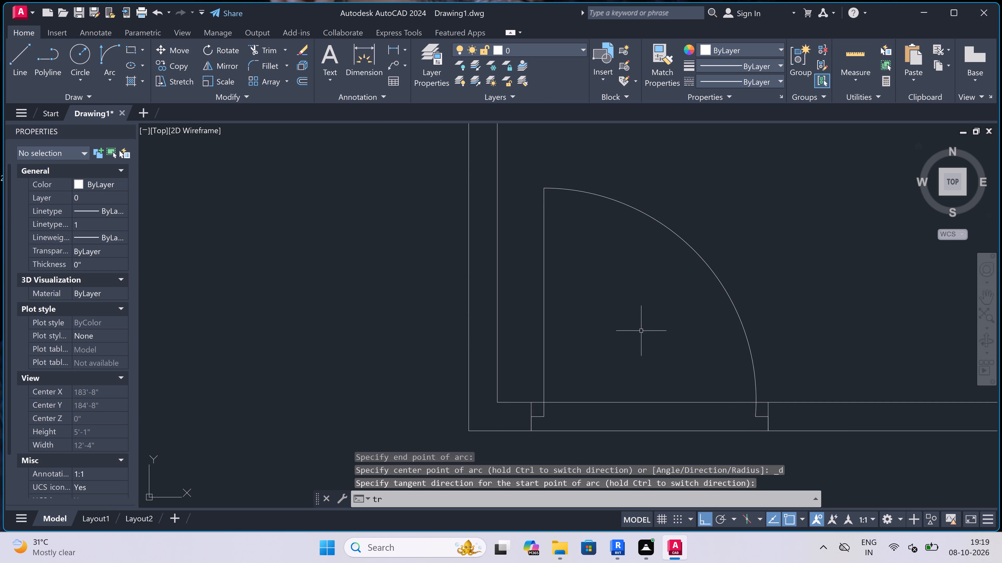
pyautogui.press('space')
pyautogui.scroll(-3, 637, 333)
pyautogui.click(637, 333)
pyautogui.click(634, 404)
pyautogui.scroll(-5, 622, 334)
pyautogui.press('Escape')
pyautogui.scroll(-1, 608, 323)
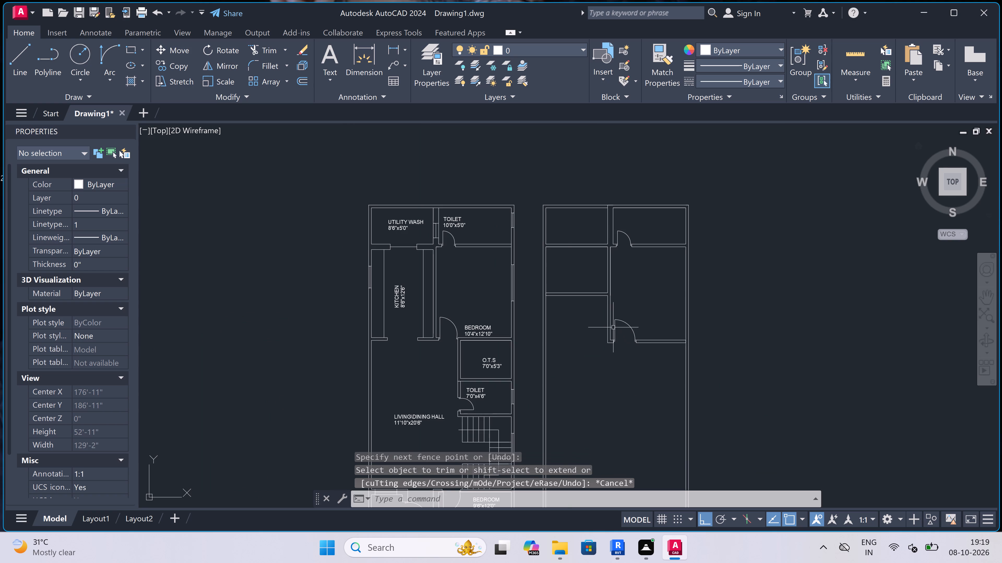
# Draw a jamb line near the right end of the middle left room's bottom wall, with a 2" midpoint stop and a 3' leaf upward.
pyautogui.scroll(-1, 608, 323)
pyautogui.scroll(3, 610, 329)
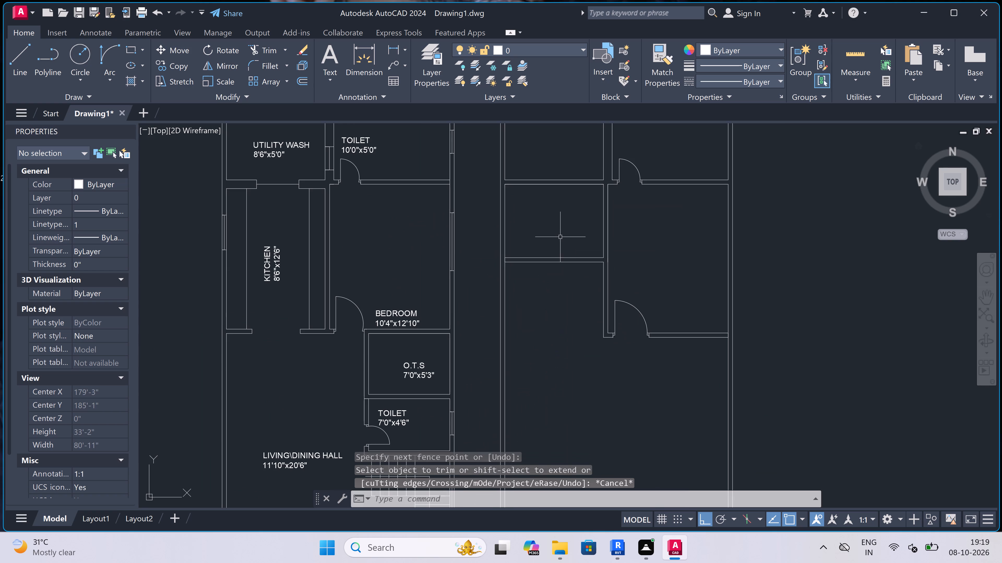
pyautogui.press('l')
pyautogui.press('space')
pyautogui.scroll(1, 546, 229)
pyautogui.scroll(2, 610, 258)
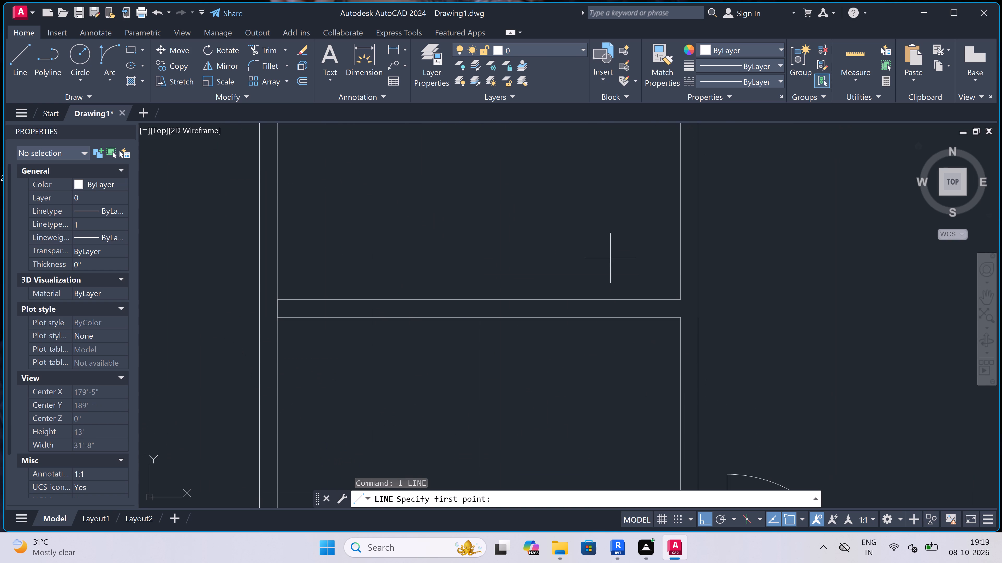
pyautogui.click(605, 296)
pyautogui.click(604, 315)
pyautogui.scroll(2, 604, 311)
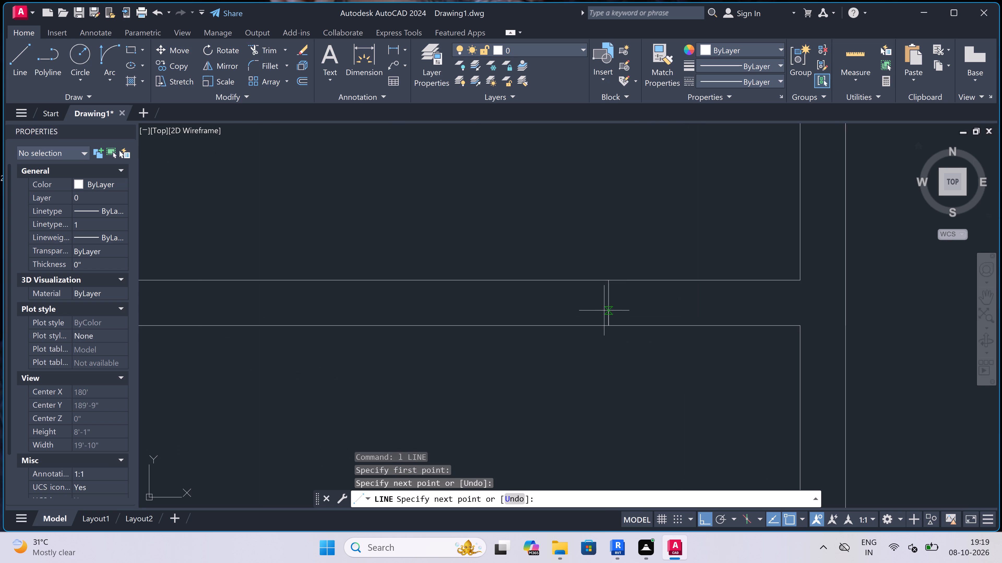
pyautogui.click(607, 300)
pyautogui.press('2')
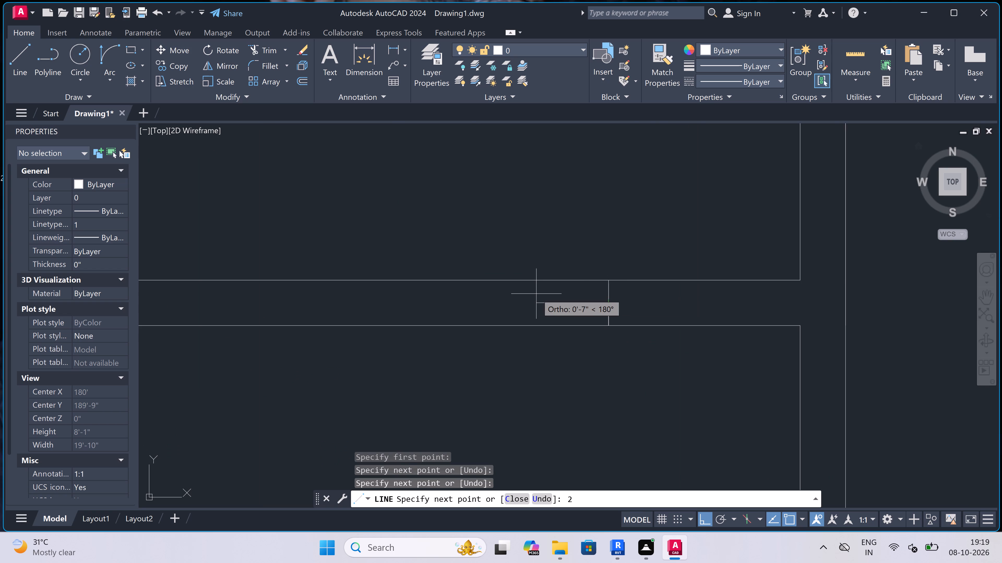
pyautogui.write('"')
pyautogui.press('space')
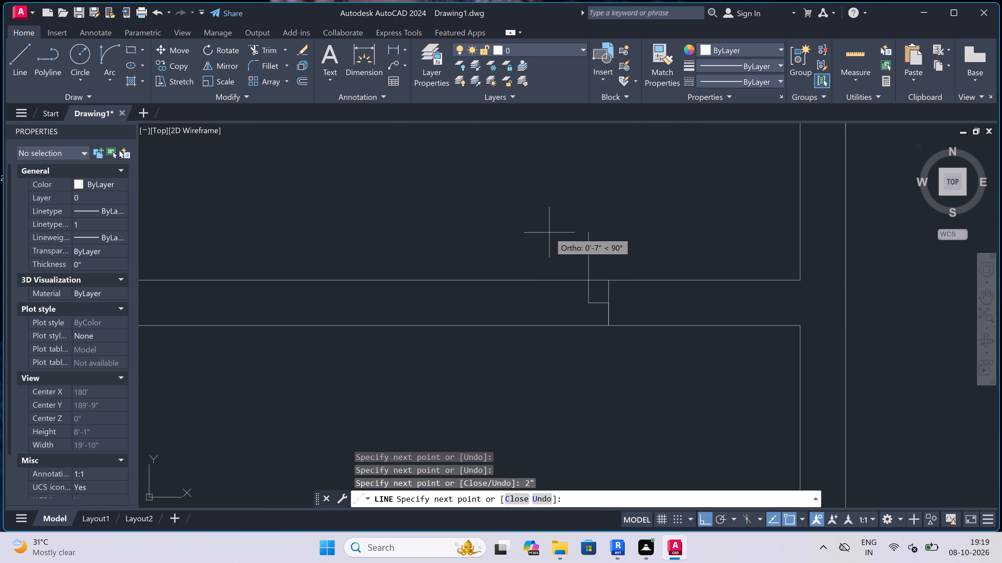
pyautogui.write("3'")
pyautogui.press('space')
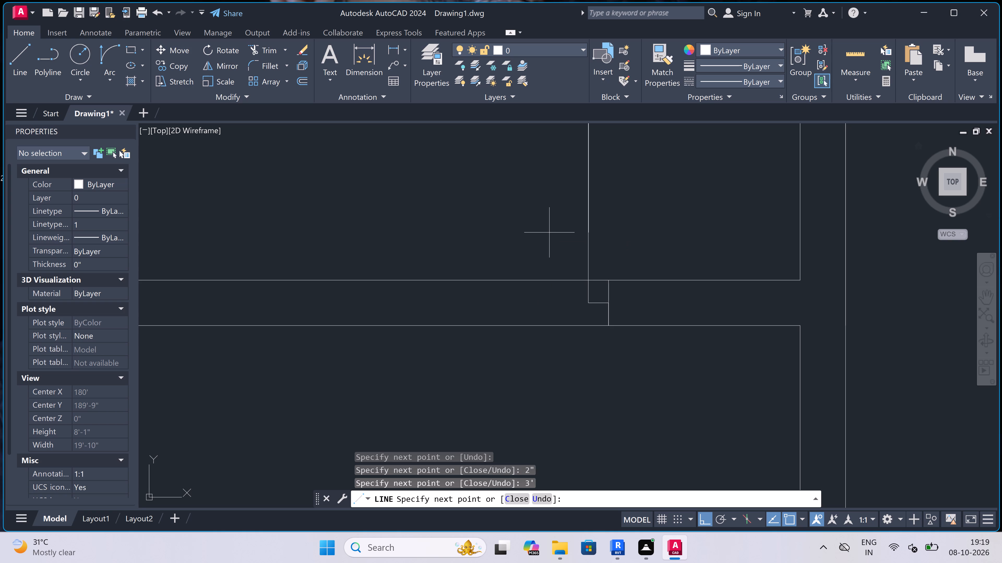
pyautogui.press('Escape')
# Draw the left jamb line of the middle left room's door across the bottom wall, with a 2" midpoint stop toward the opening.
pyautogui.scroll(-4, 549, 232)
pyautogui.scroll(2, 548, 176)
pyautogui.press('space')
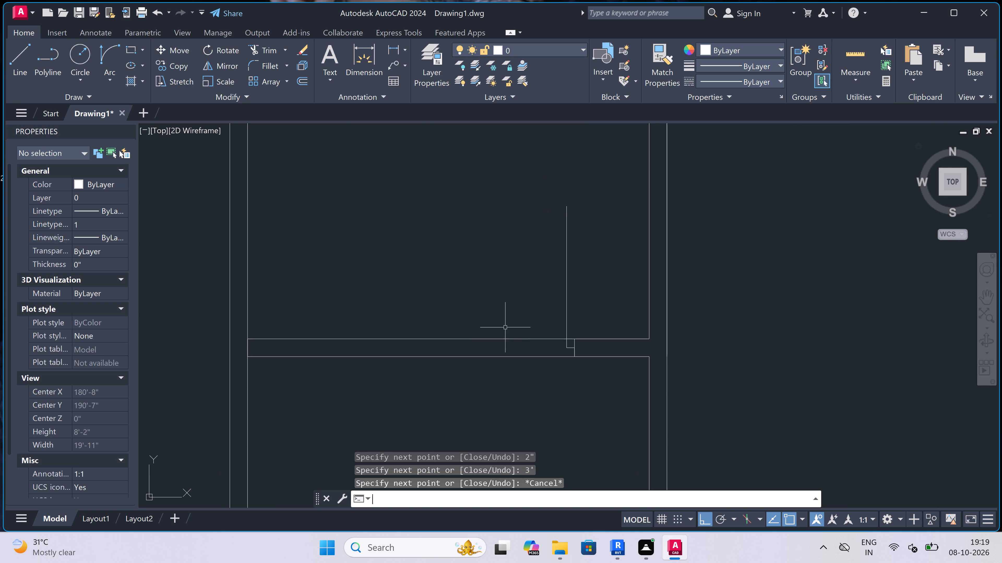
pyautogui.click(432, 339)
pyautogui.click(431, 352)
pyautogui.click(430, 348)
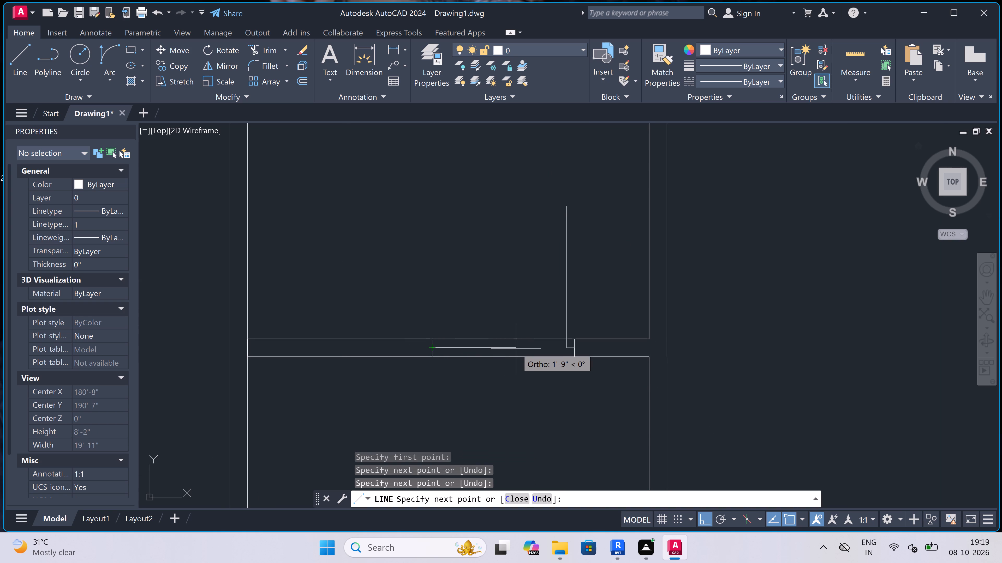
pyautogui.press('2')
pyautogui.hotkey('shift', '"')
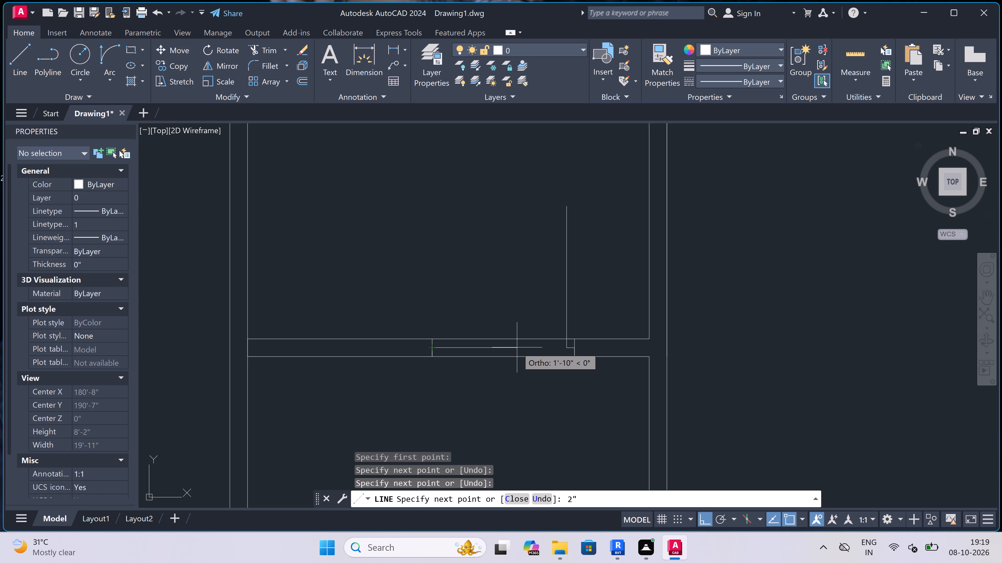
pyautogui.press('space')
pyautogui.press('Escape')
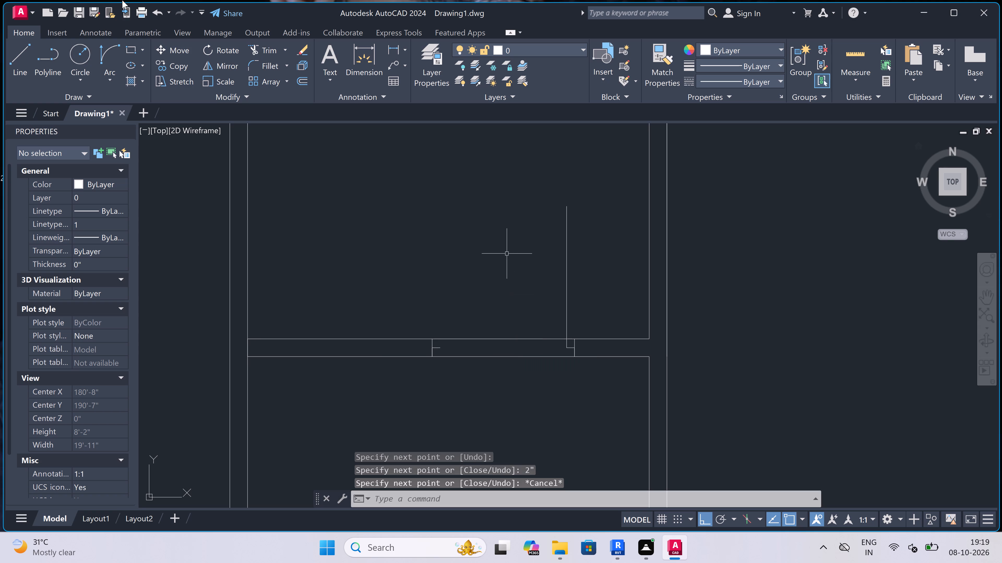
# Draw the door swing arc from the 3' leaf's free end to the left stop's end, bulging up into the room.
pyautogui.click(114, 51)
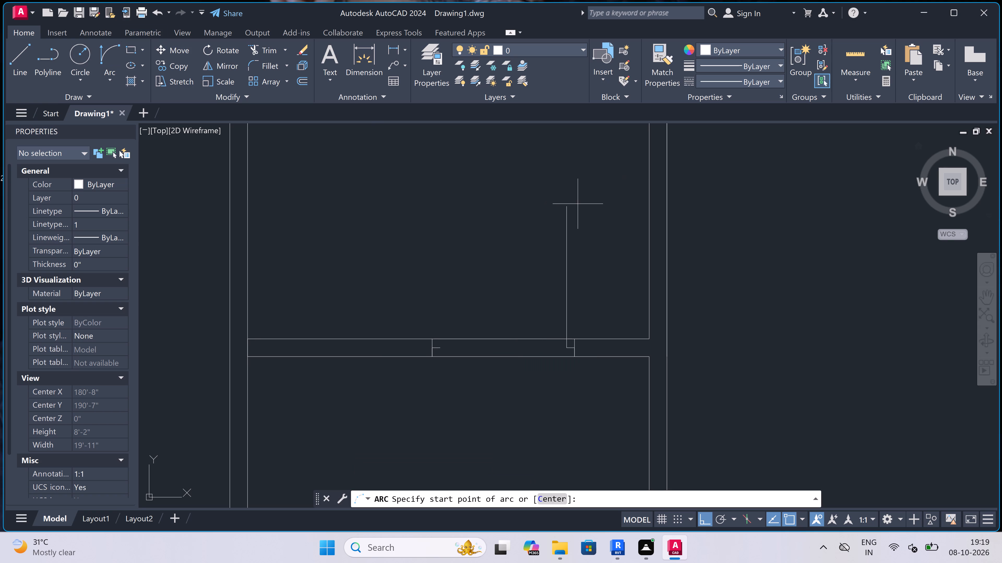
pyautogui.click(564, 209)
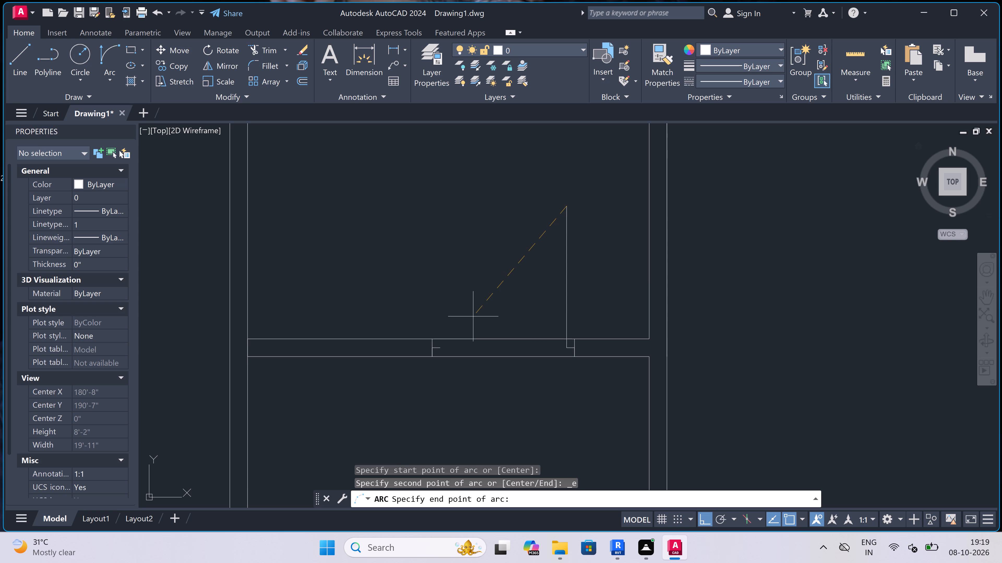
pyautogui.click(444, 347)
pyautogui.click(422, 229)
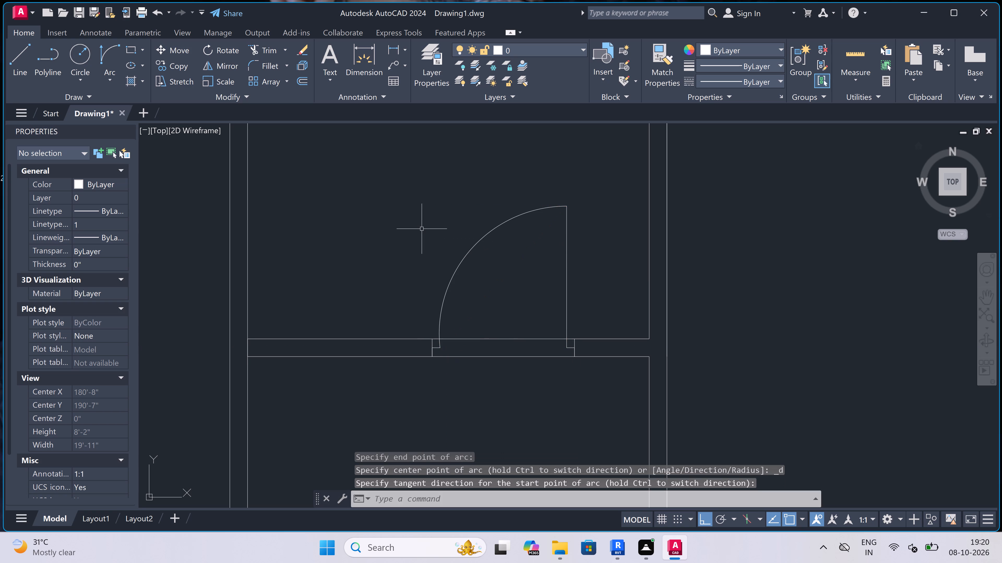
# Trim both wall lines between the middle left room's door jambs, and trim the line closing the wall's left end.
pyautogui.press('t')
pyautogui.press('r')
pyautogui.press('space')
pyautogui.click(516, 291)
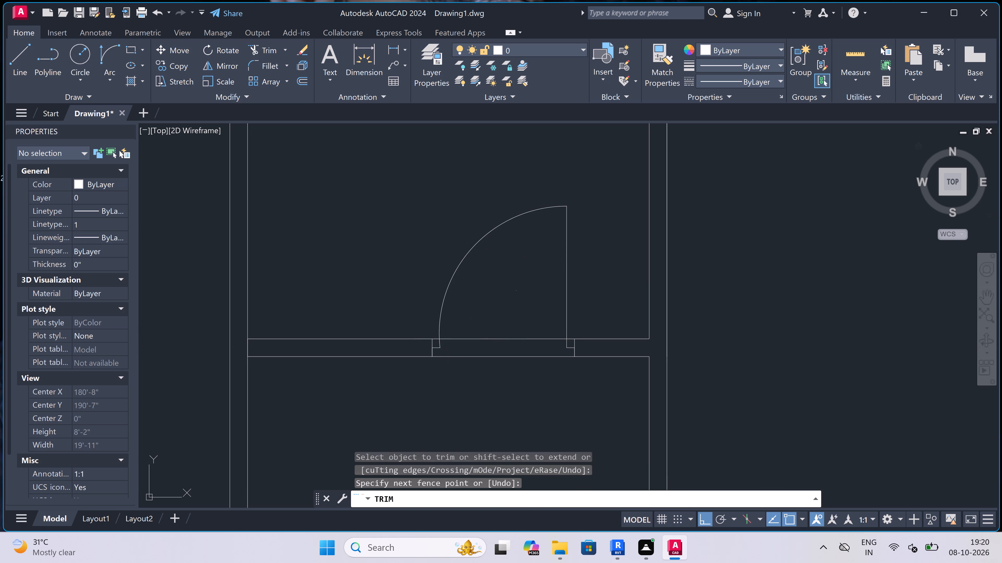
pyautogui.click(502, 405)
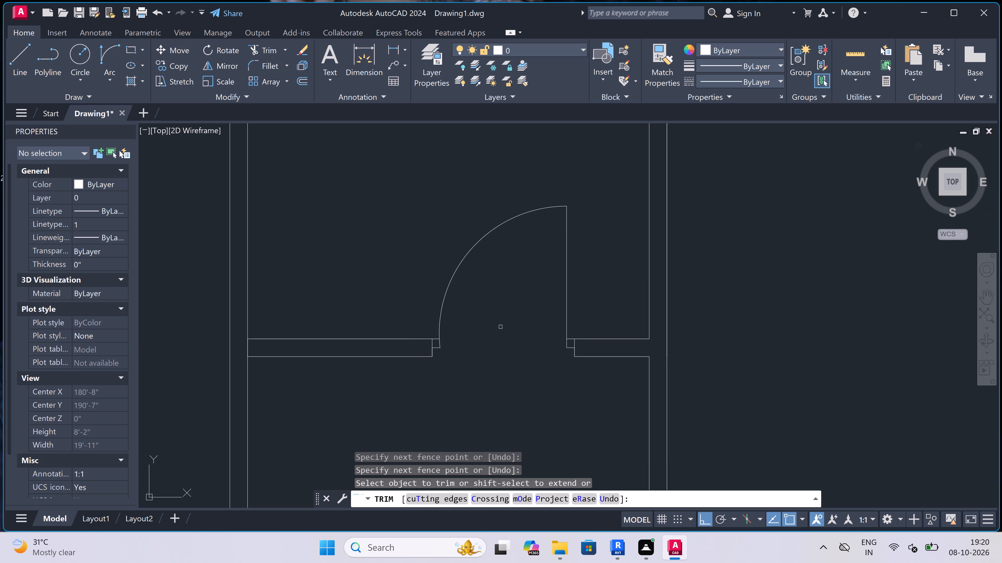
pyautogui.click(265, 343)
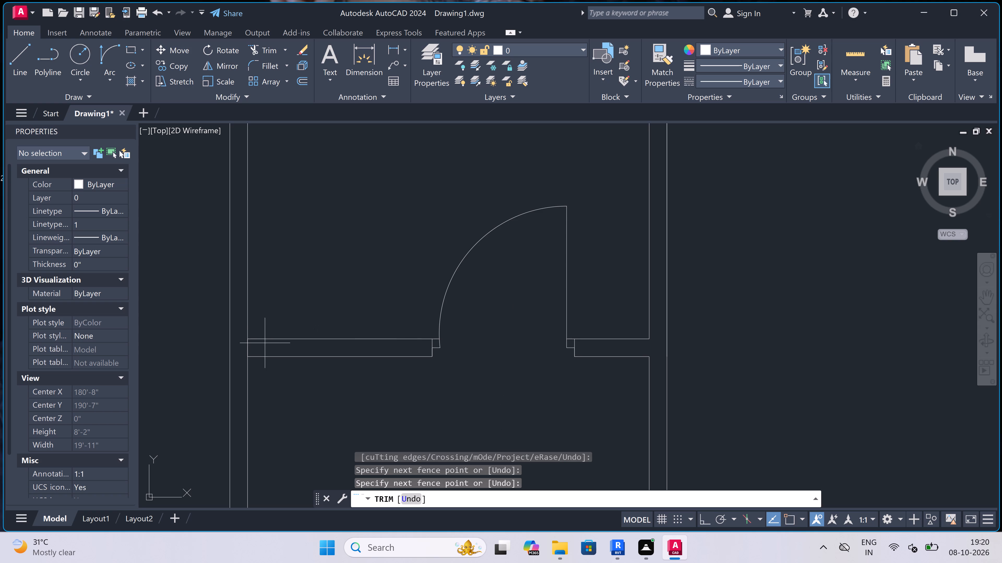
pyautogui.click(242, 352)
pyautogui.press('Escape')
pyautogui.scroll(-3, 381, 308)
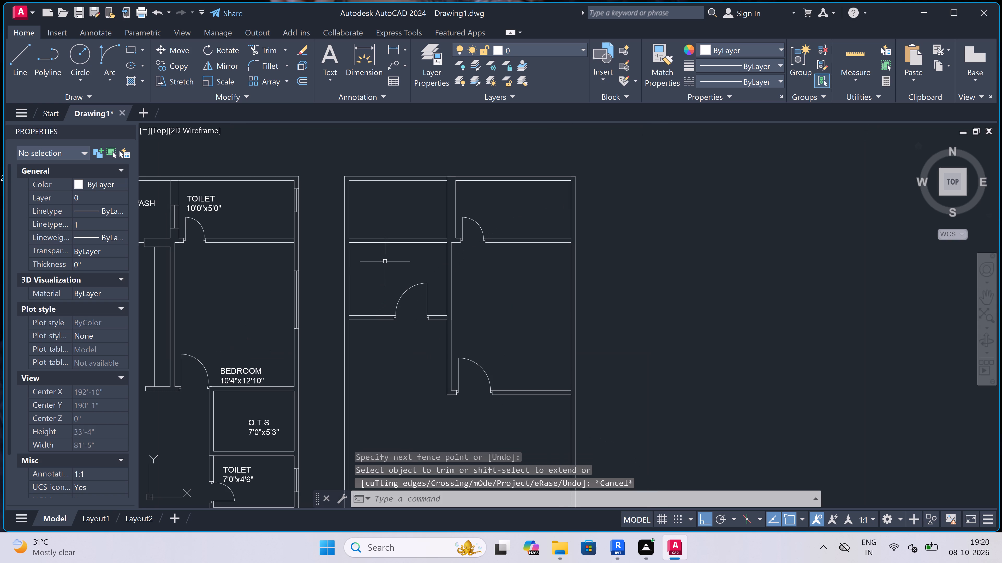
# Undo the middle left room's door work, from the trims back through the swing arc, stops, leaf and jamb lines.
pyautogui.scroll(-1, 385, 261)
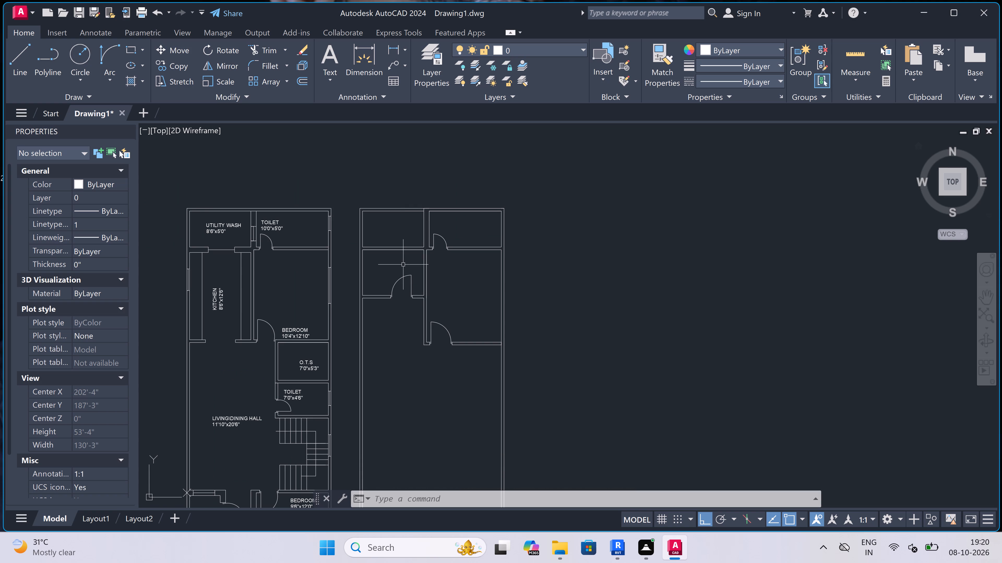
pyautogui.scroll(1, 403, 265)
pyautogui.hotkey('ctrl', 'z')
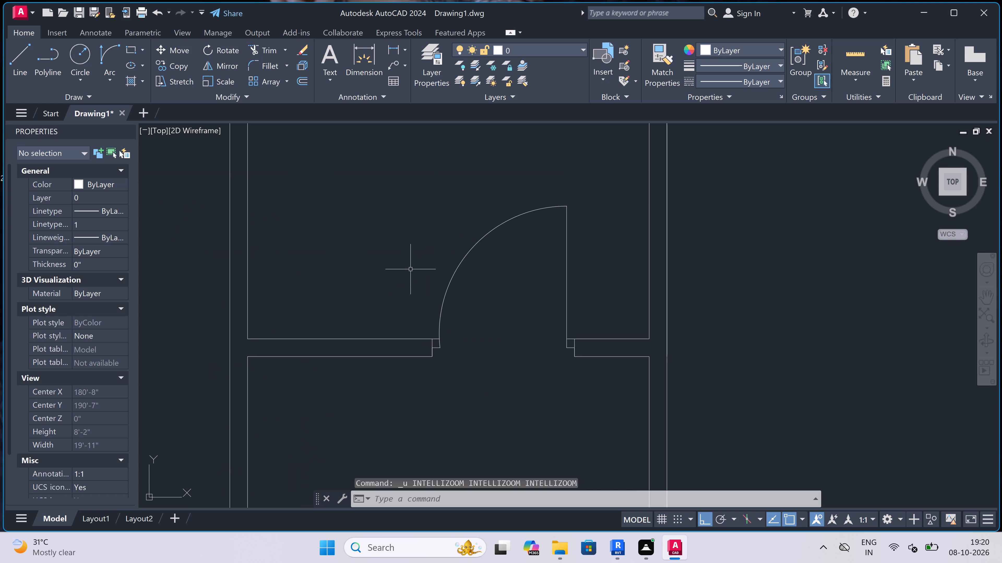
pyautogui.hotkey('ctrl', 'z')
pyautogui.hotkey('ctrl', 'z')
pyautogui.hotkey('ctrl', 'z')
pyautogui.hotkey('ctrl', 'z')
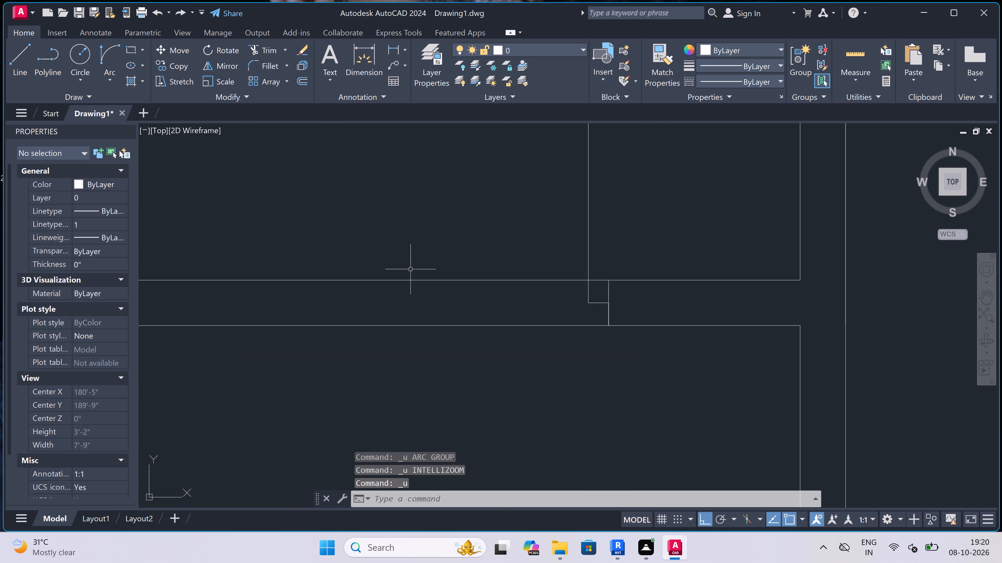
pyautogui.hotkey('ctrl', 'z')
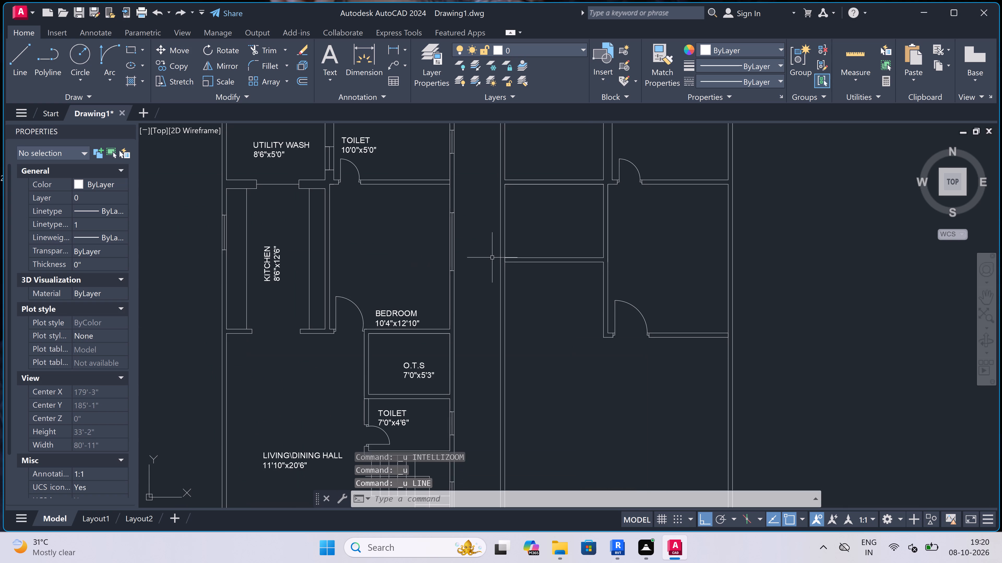
# Draw a 4.5" wall from the large room's lower left outer corner to the left outer wall's inner face and back to the partition.
pyautogui.scroll(-1, 492, 258)
pyautogui.scroll(2, 504, 274)
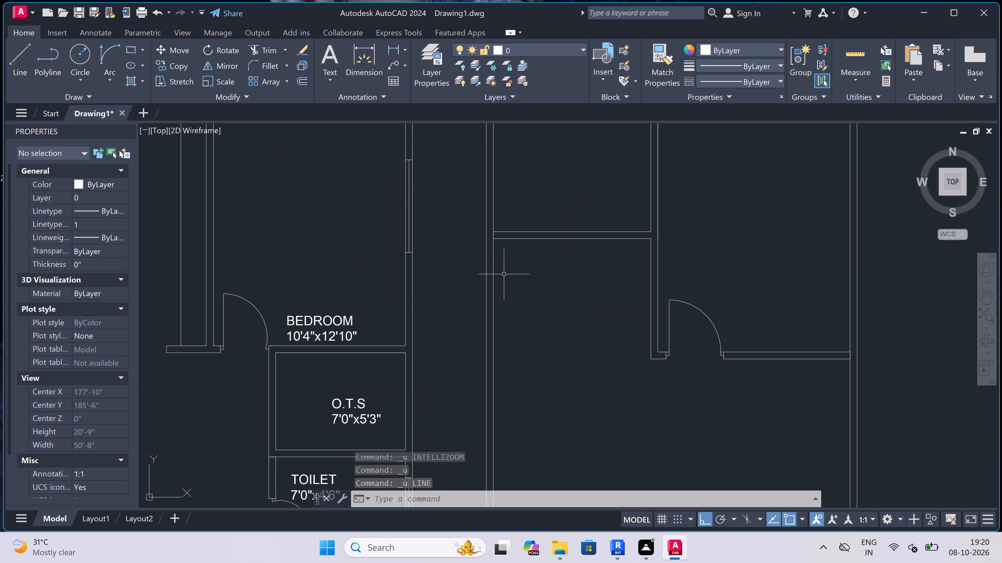
pyautogui.press('l')
pyautogui.press('space')
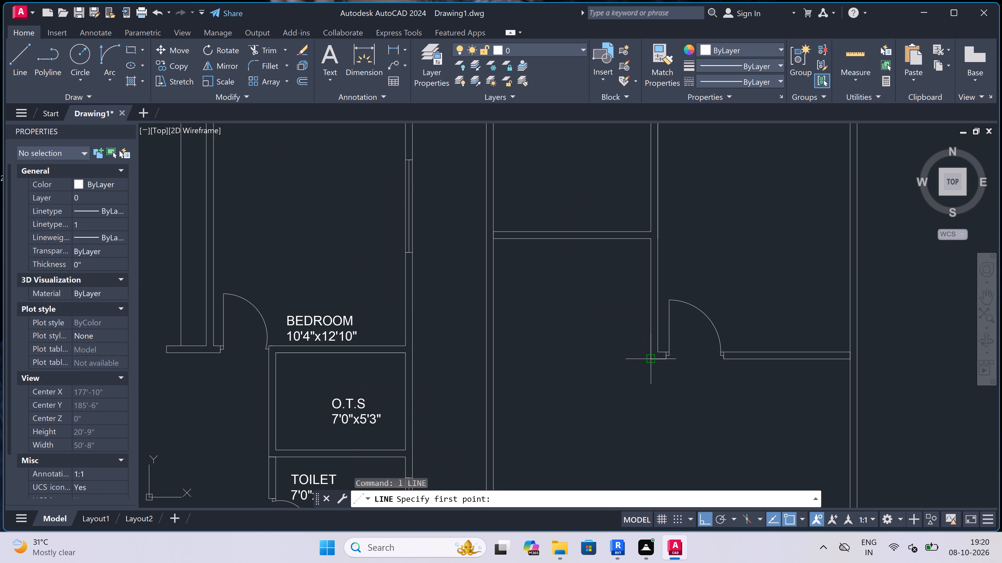
pyautogui.click(648, 358)
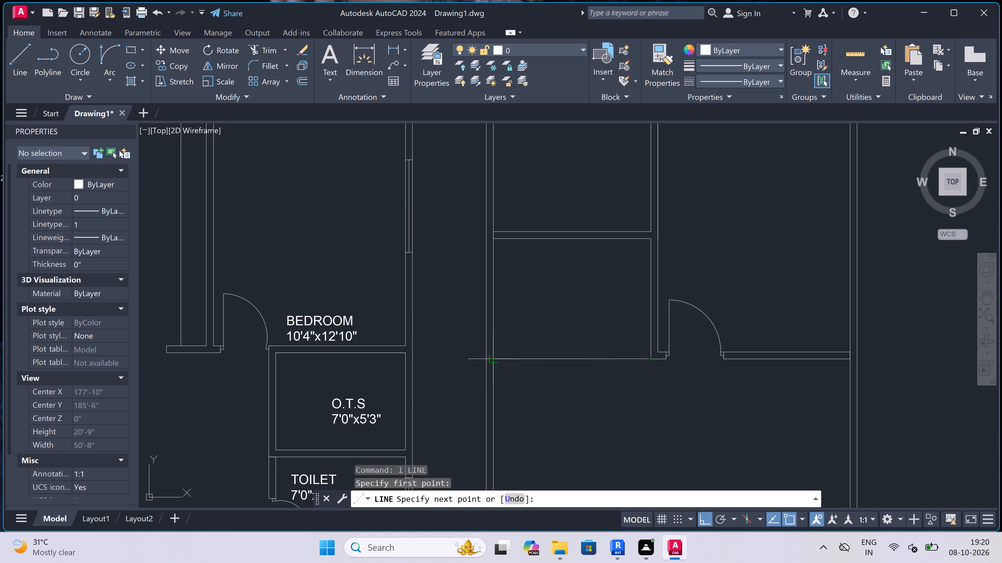
pyautogui.click(497, 357)
pyautogui.write('4.5"')
pyautogui.press('space')
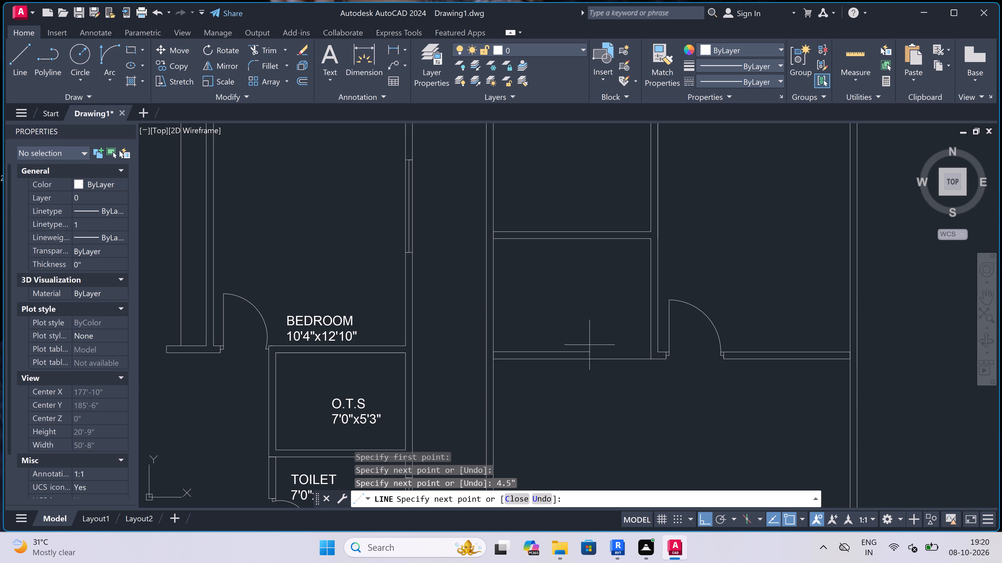
pyautogui.scroll(2, 651, 347)
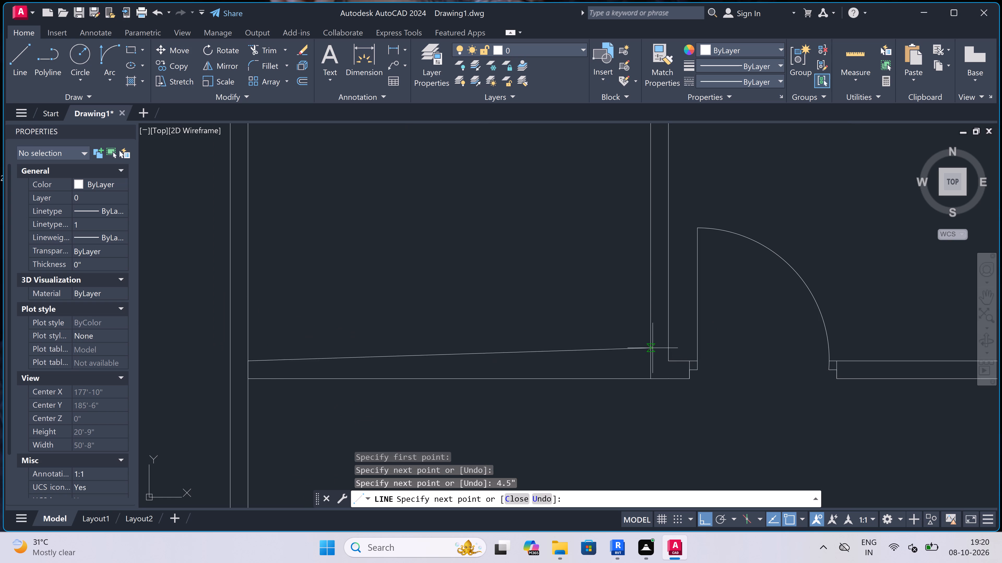
pyautogui.click(653, 358)
pyautogui.press('Escape')
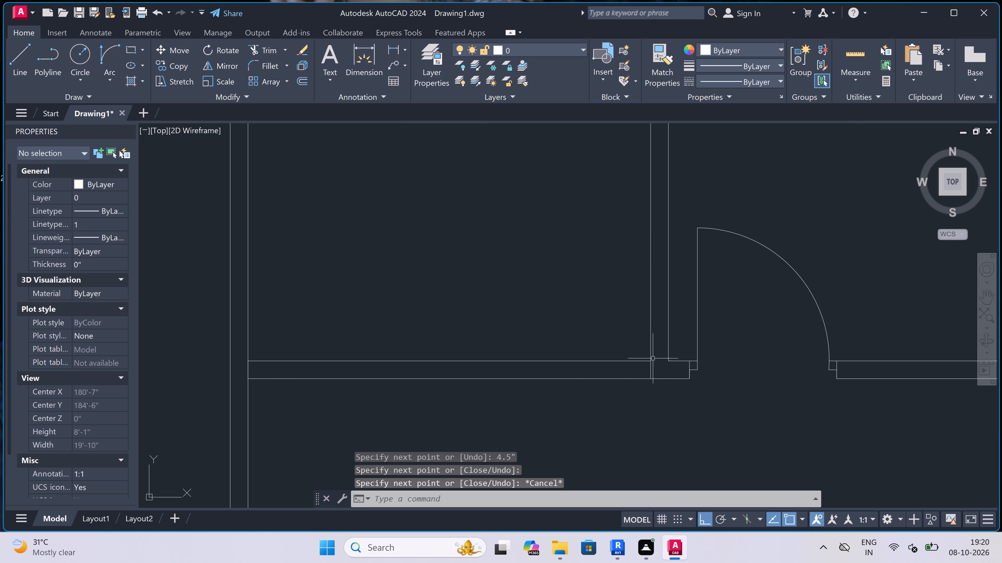
# Draw the hinge side of a door in the lower left room's bottom wall: jamb line across the wall, 2" stop and 3' leaf upward.
pyautogui.press('space')
pyautogui.click(525, 363)
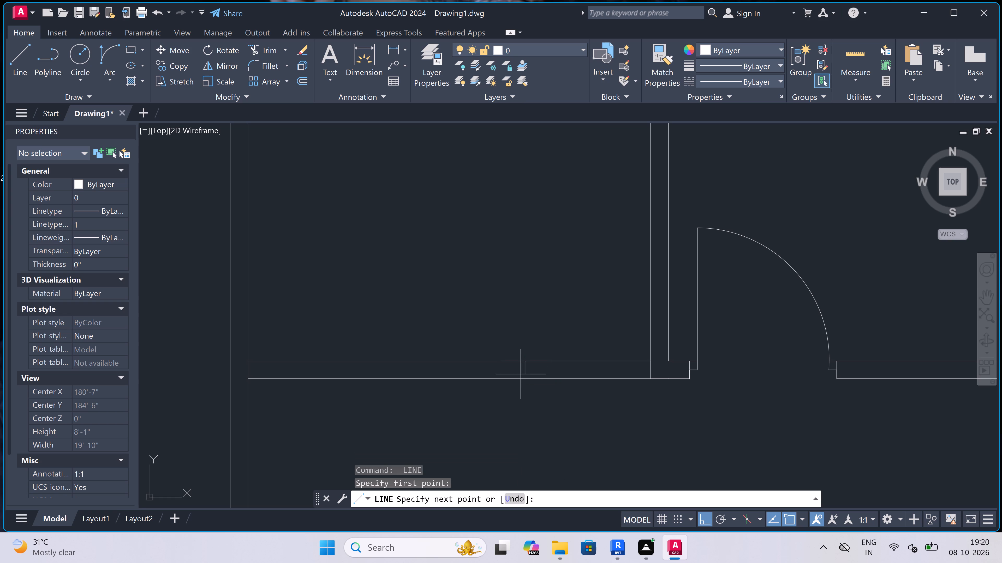
pyautogui.click(520, 382)
pyautogui.click(523, 375)
pyautogui.scroll(2, 523, 374)
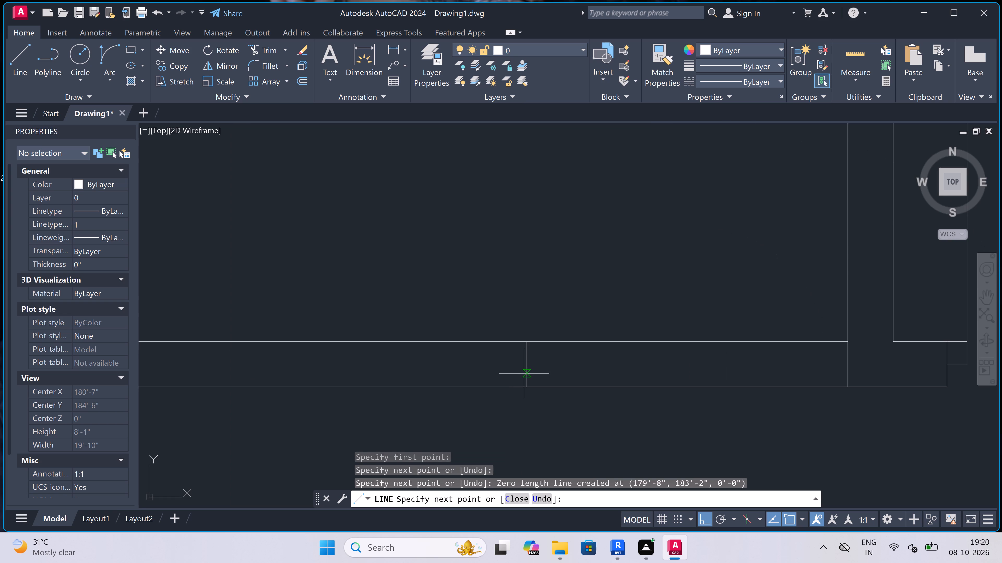
pyautogui.click(526, 367)
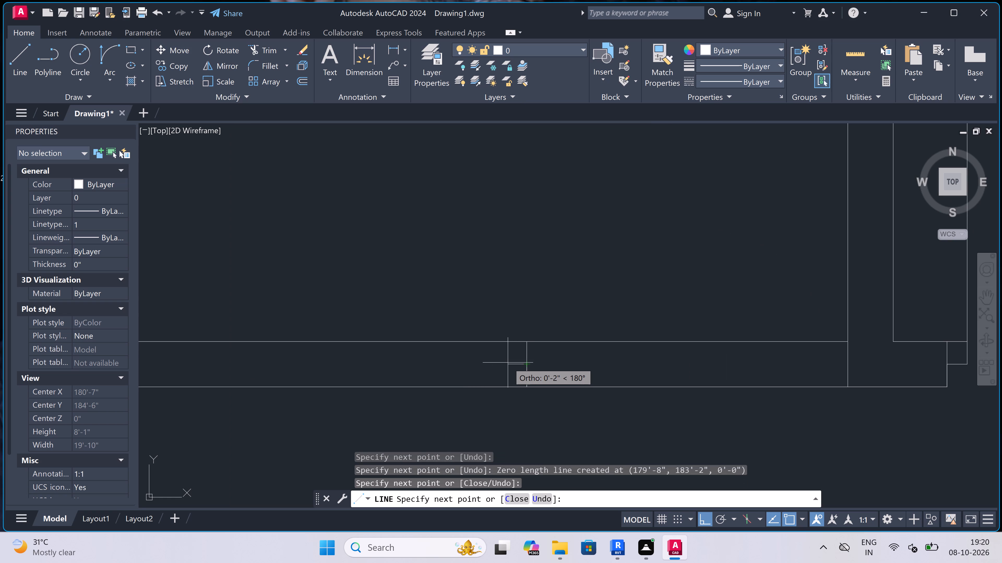
pyautogui.write('2"')
pyautogui.press('space')
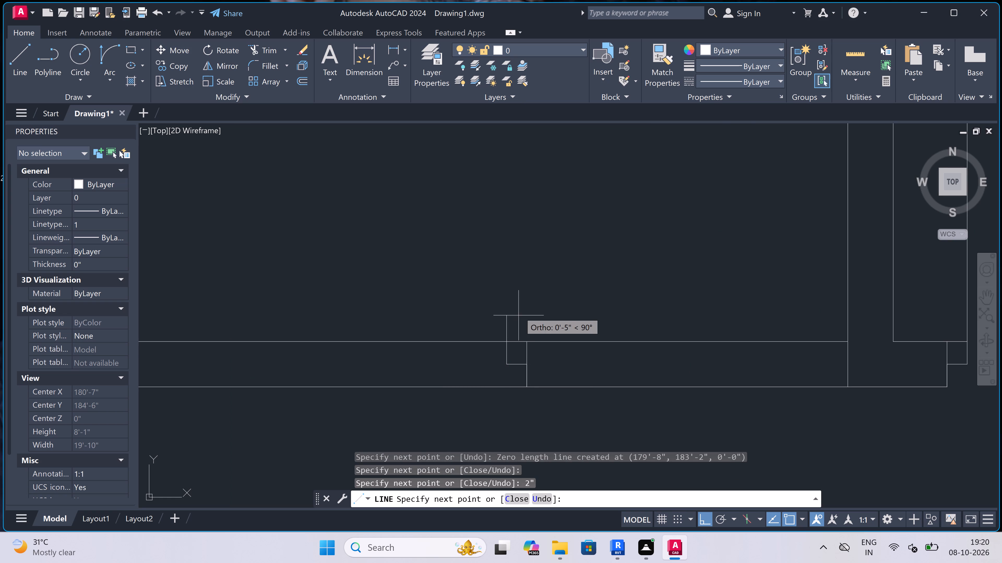
pyautogui.write("3'")
pyautogui.press('space')
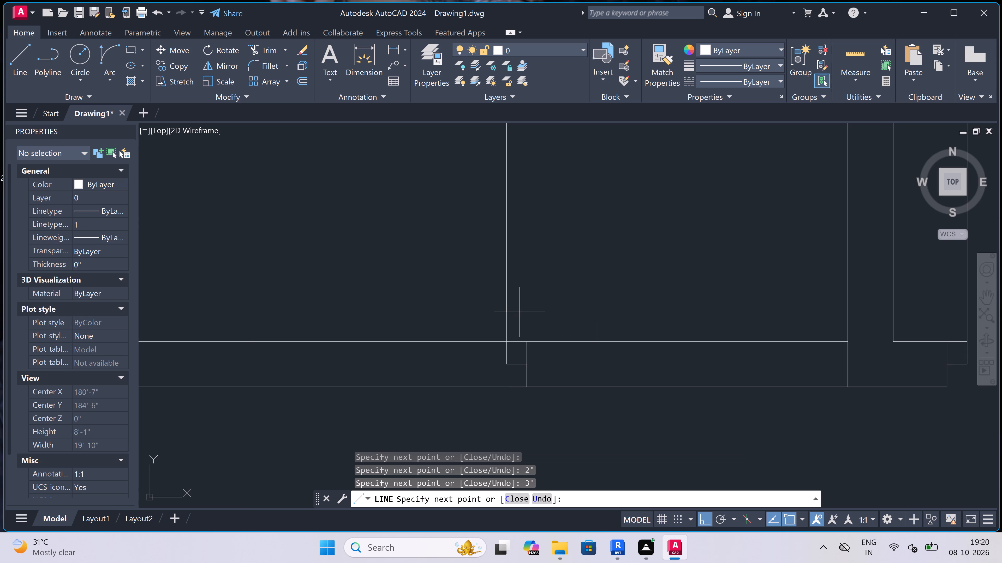
pyautogui.press('Escape')
# Draw the same door's left jamb line across the wall, with a 2" stop from its midpoint toward the leaf.
pyautogui.scroll(-3, 520, 312)
pyautogui.press('space')
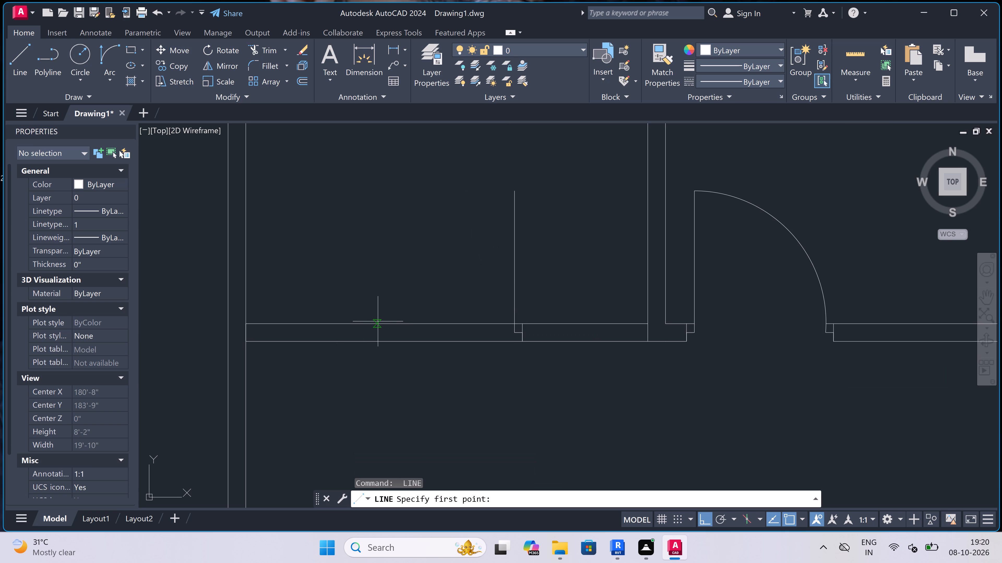
pyautogui.click(387, 323)
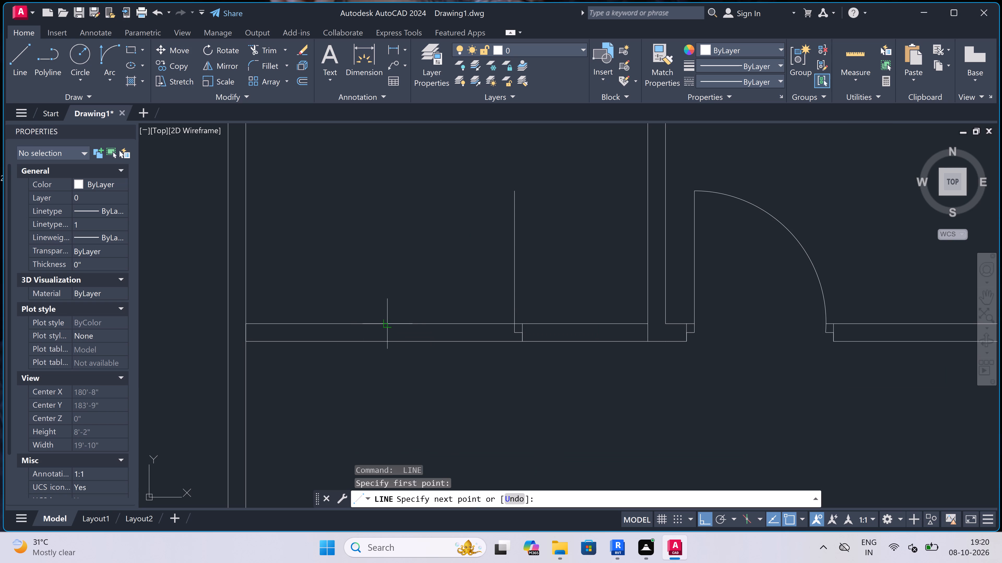
pyautogui.click(387, 337)
pyautogui.click(387, 332)
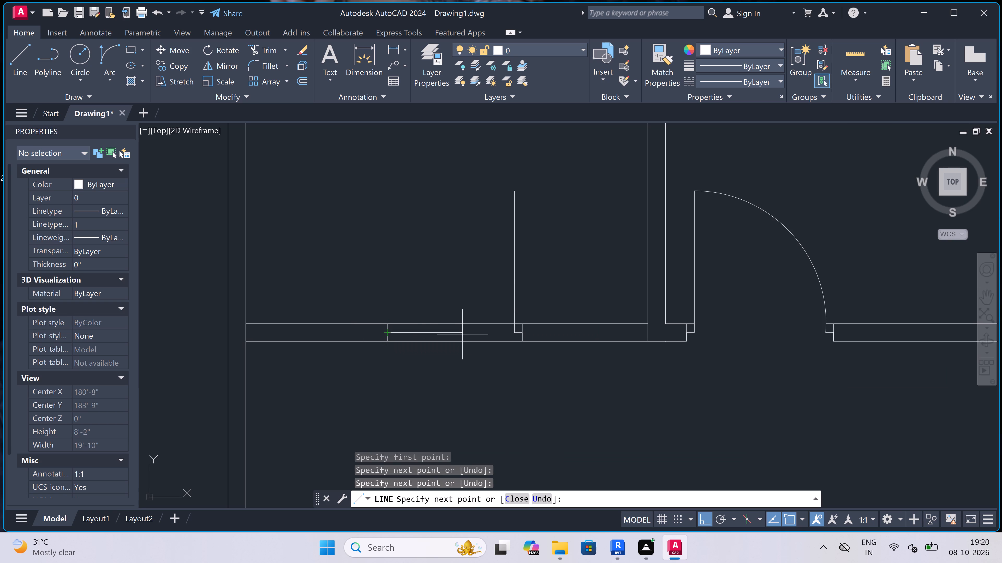
pyautogui.write('2"')
pyautogui.press('space')
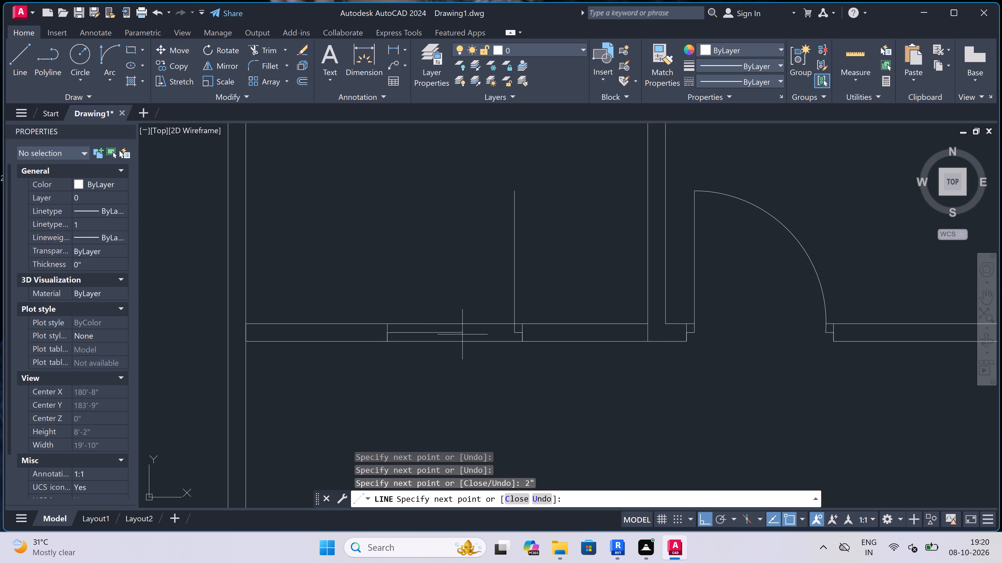
pyautogui.press('Escape')
# Draw the door swing arc from the 3' leaf's free end to the left stop's end, bulging up into the room.
pyautogui.click(108, 50)
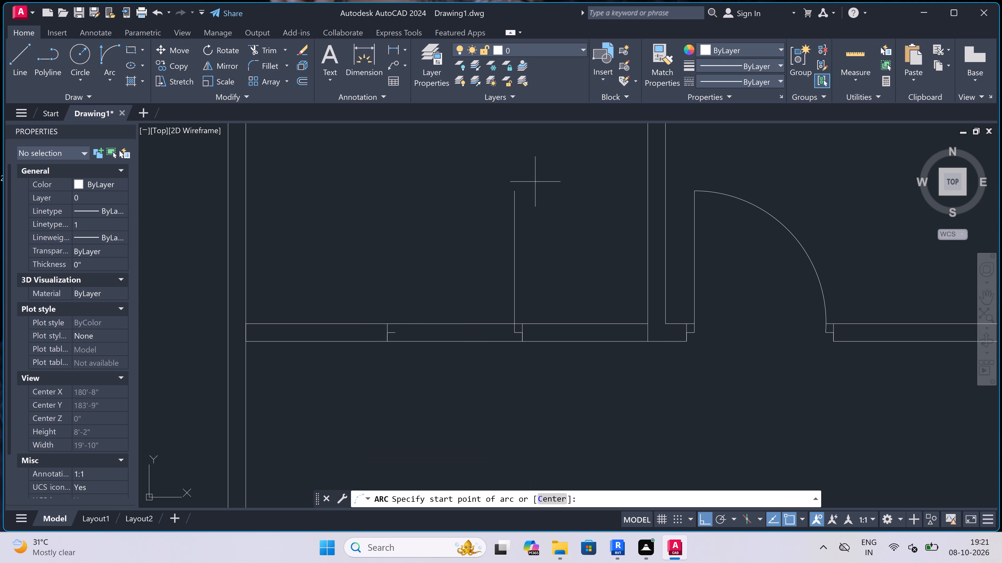
pyautogui.click(519, 191)
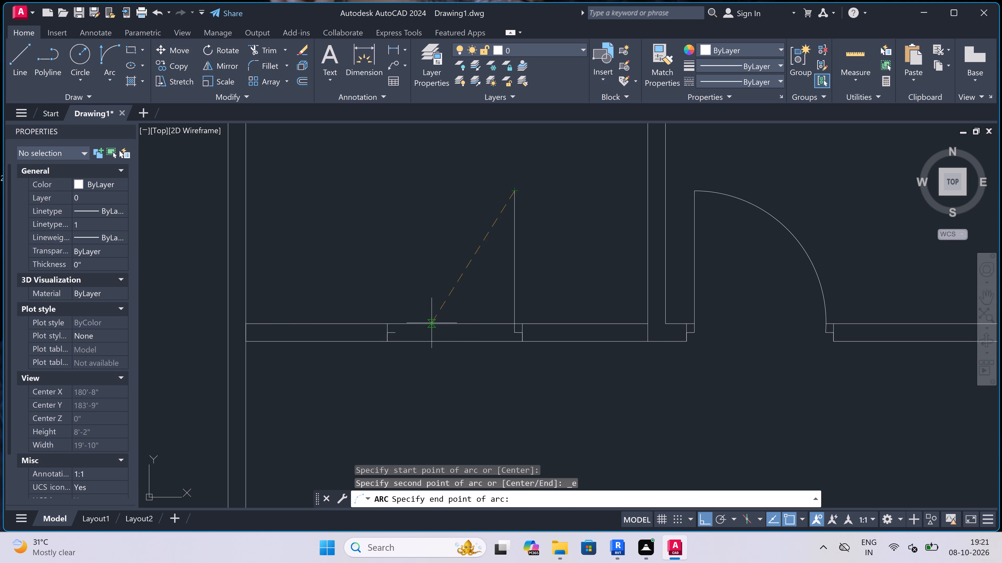
pyautogui.click(398, 331)
pyautogui.click(369, 260)
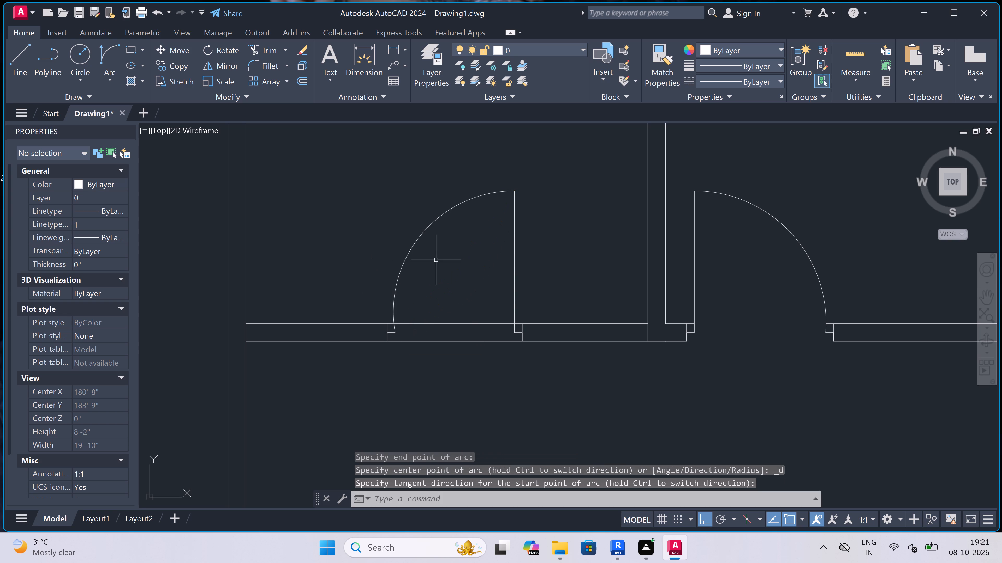
# Trim both wall lines between the new door's jambs to open the doorway.
pyautogui.press('t')
pyautogui.press('r')
pyautogui.click(488, 293)
pyautogui.press('space')
pyautogui.click(448, 378)
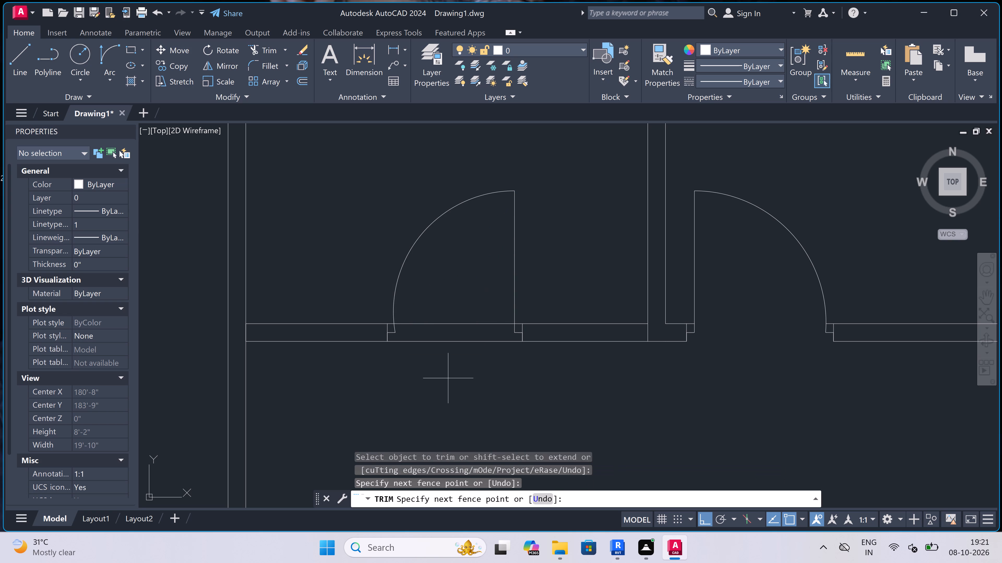
pyautogui.click(462, 298)
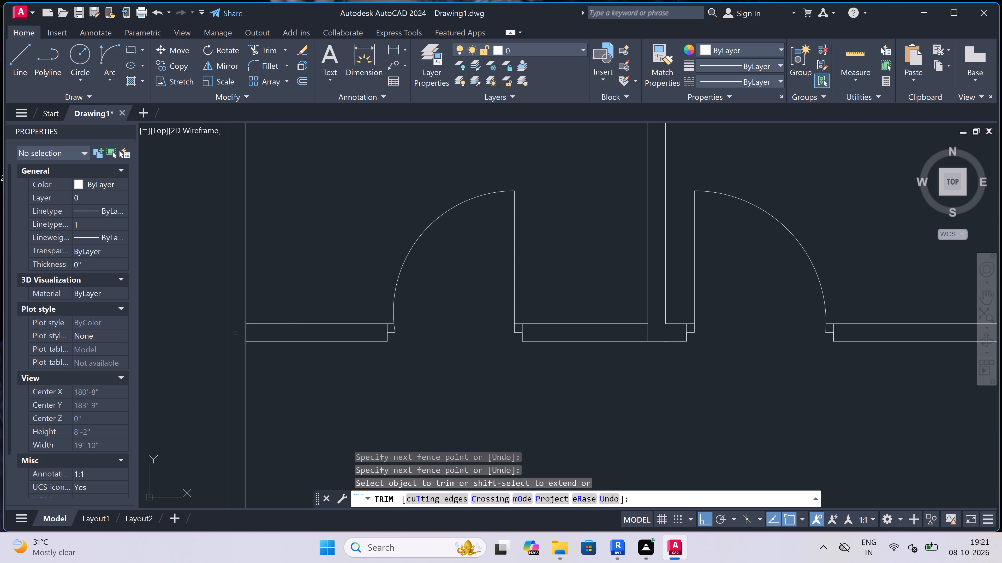
# Trim the leftover lines crossing the door wall at its junctions with the left outer wall and the partition.
pyautogui.doubleClick(235, 333)
pyautogui.click(253, 333)
pyautogui.doubleClick(638, 338)
pyautogui.click(651, 329)
pyautogui.scroll(-3, 559, 280)
pyautogui.press('Escape')
# Extend the middle left room's upper and lower wall lines to the partition's far face.
pyautogui.scroll(1, 565, 242)
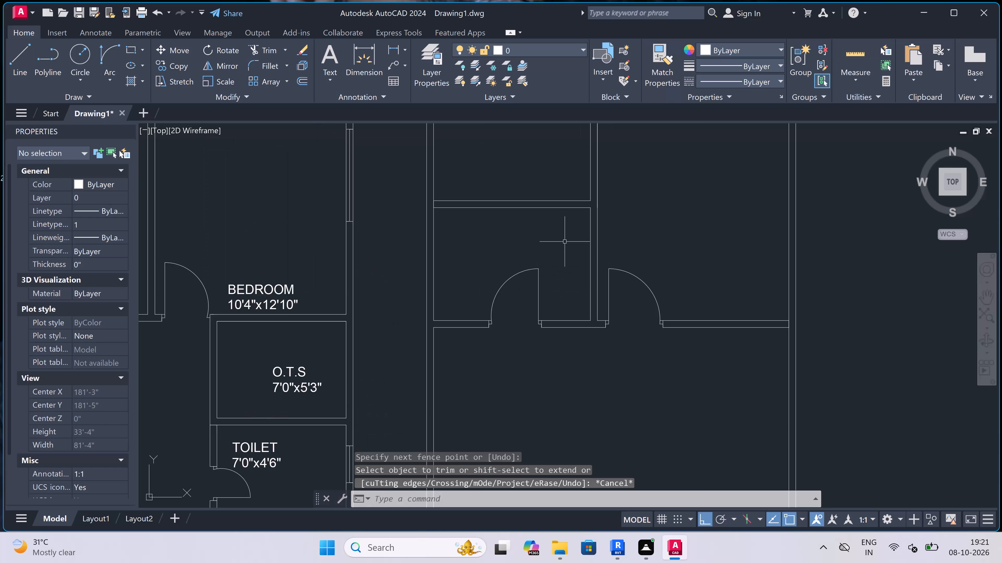
pyautogui.scroll(-2, 565, 242)
pyautogui.scroll(3, 575, 194)
pyautogui.scroll(-3, 576, 194)
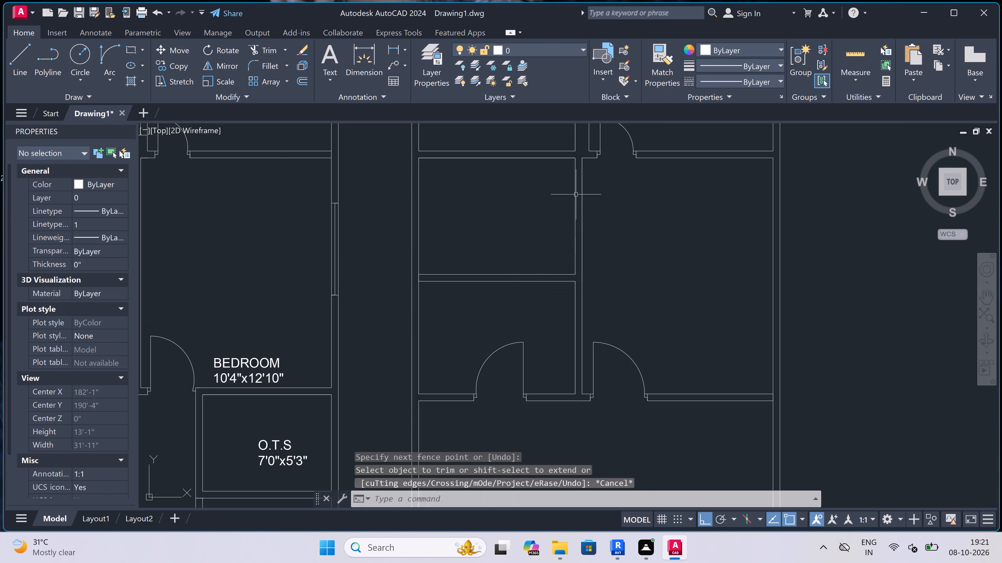
pyautogui.scroll(1, 582, 158)
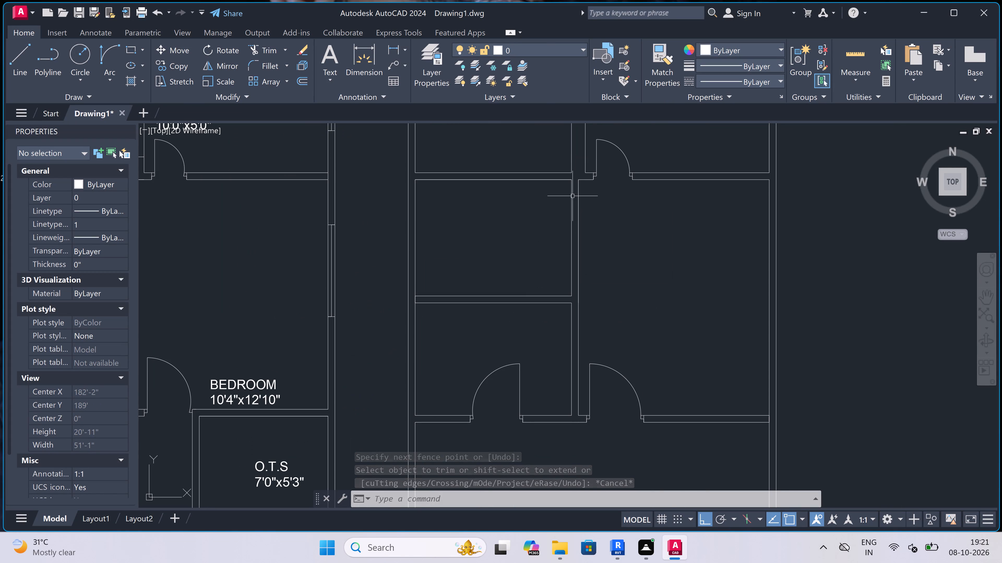
pyautogui.scroll(1, 573, 195)
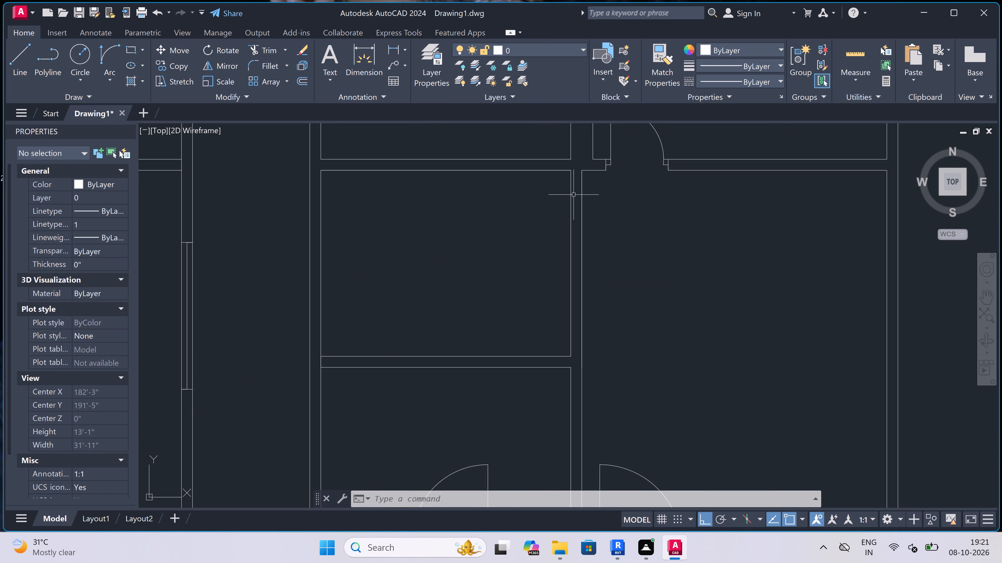
pyautogui.write('ex')
pyautogui.press('space')
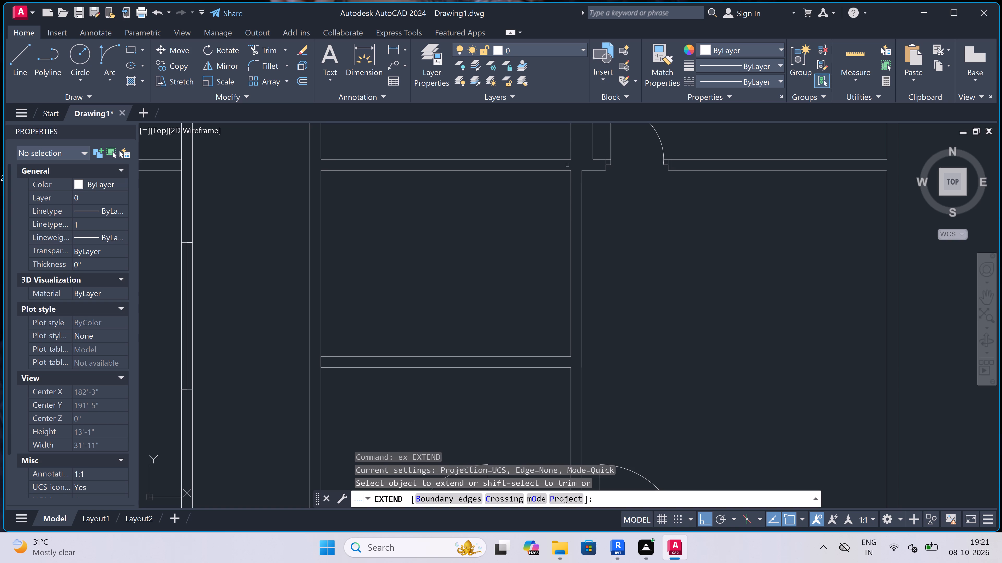
pyautogui.click(565, 169)
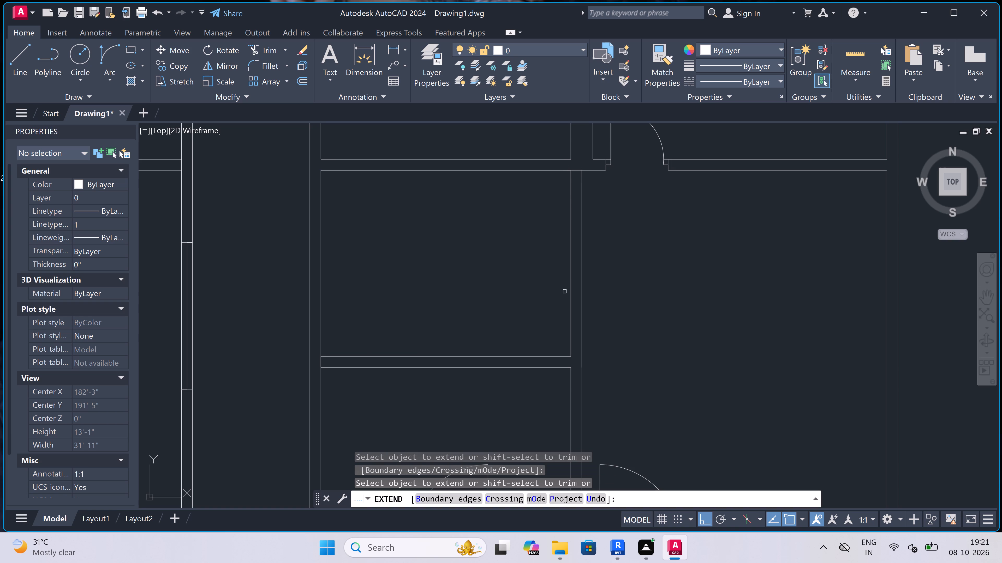
pyautogui.click(566, 356)
pyautogui.press('Escape')
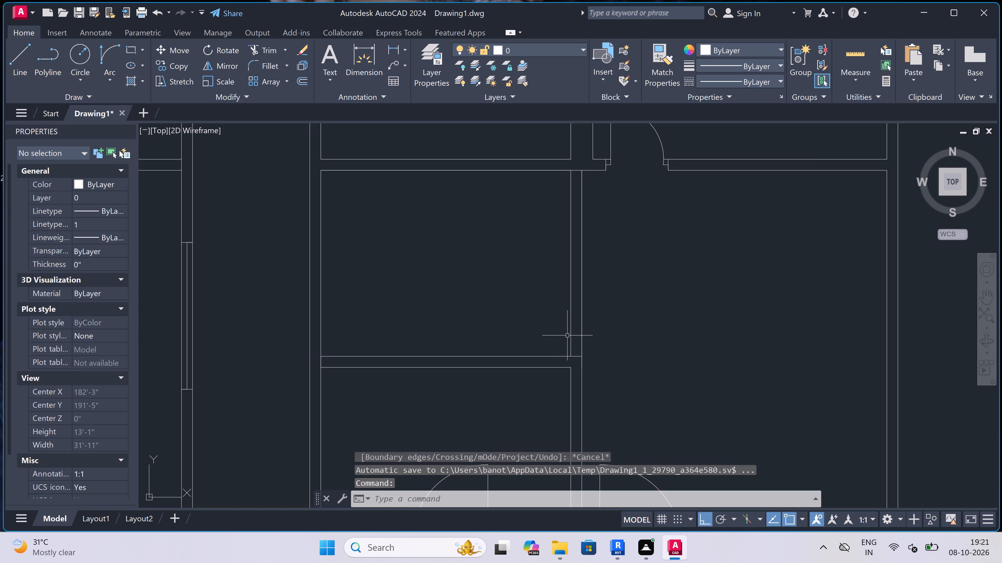
# Trim the partition's inner face line between the middle left room's upper and lower walls.
pyautogui.press('t')
pyautogui.press('r')
pyautogui.press('space')
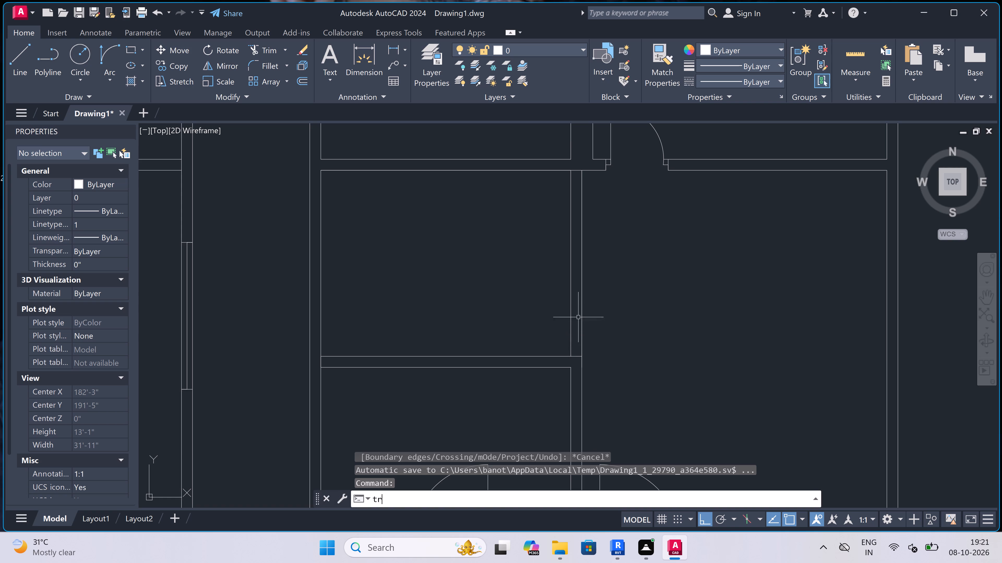
pyautogui.click(572, 298)
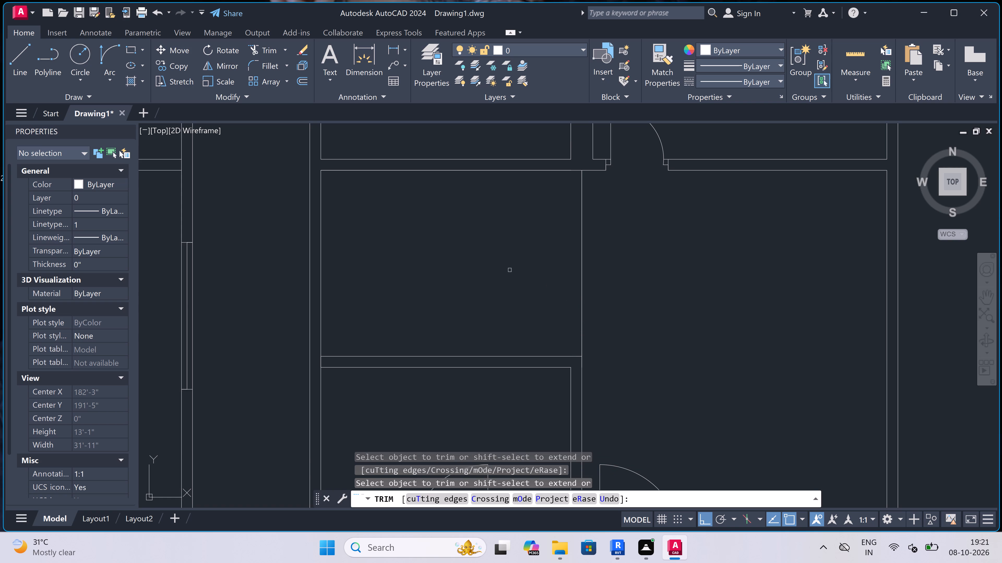
pyautogui.scroll(-2, 492, 257)
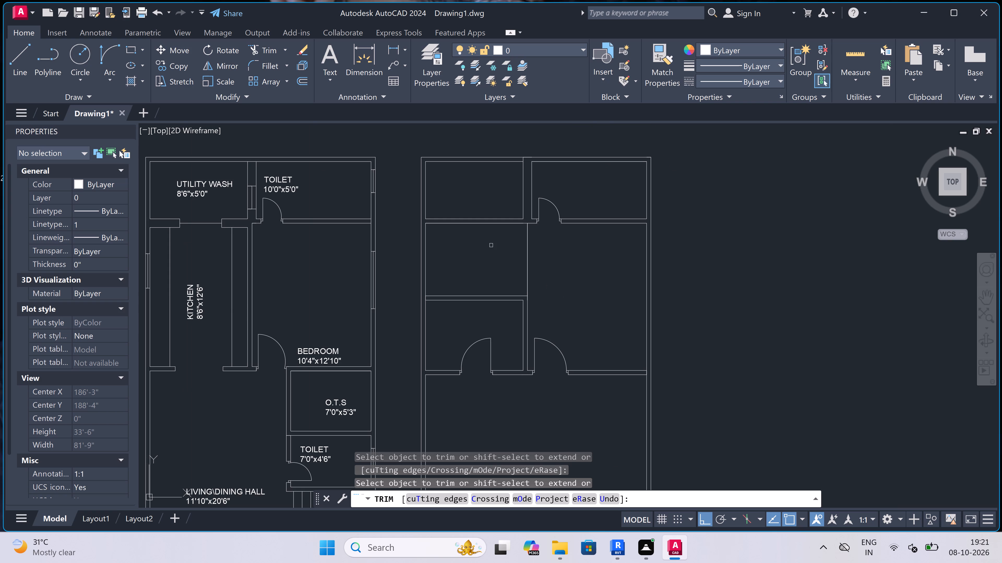
pyautogui.press('Escape')
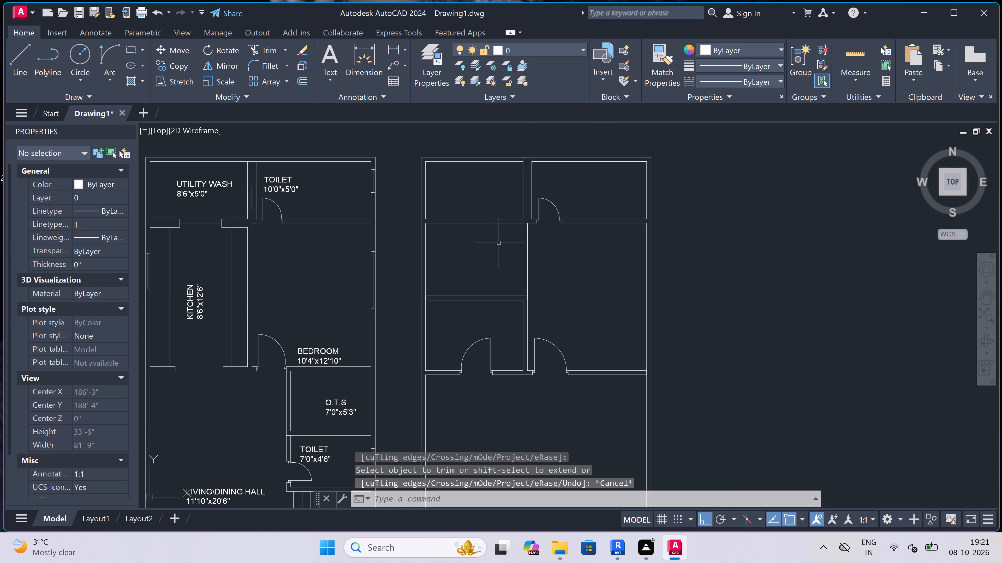
# Draw two jamb lines across the wall between the upper and middle left rooms, joined by a line along the wall's centre.
pyautogui.scroll(1, 518, 239)
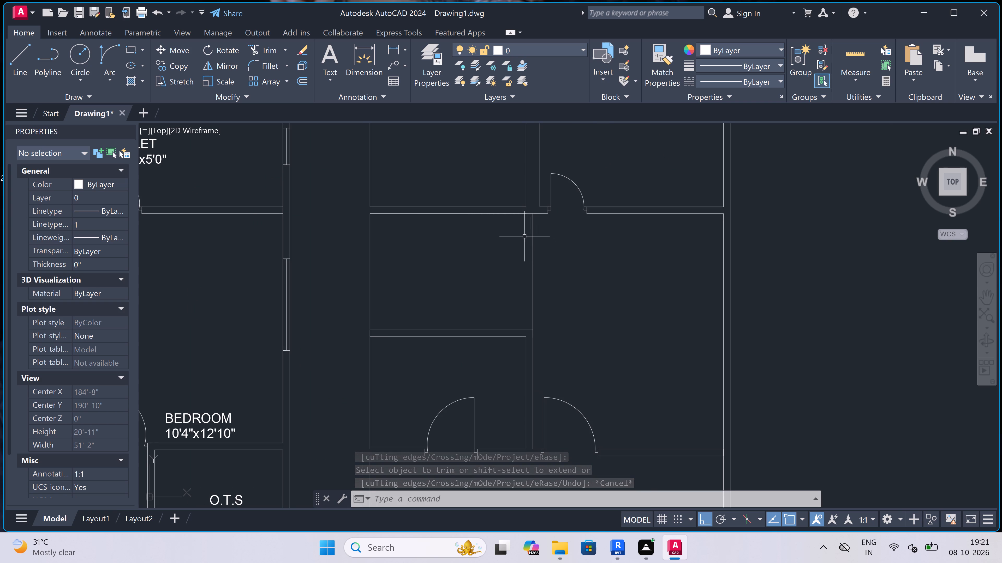
pyautogui.scroll(-1, 524, 231)
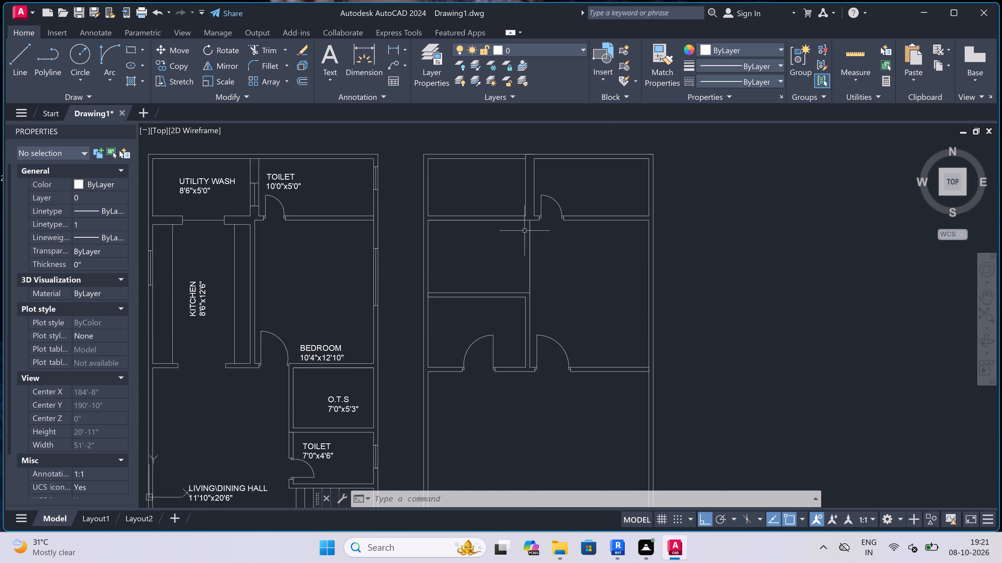
pyautogui.scroll(-1, 524, 231)
pyautogui.scroll(3, 497, 220)
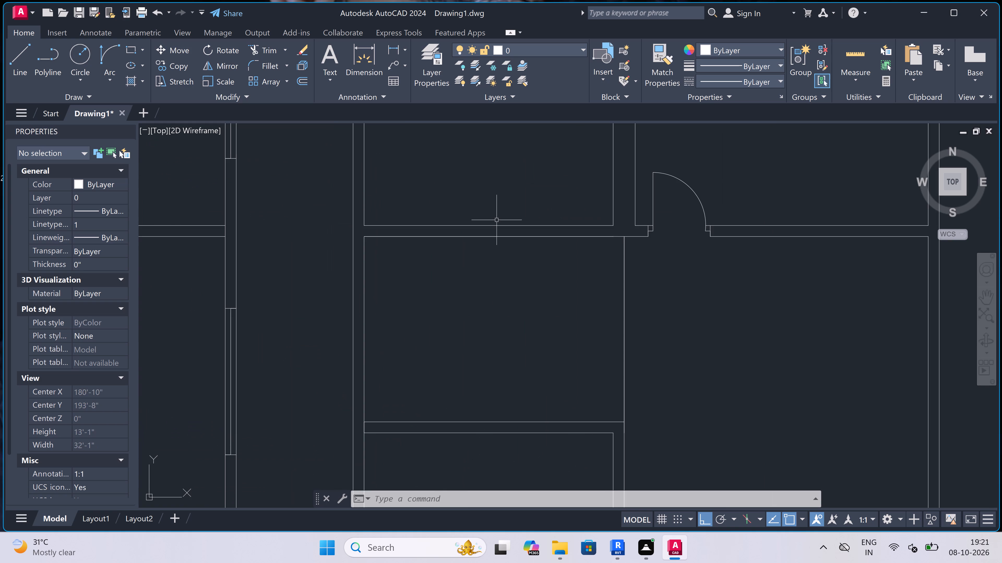
pyautogui.press('l')
pyautogui.press('space')
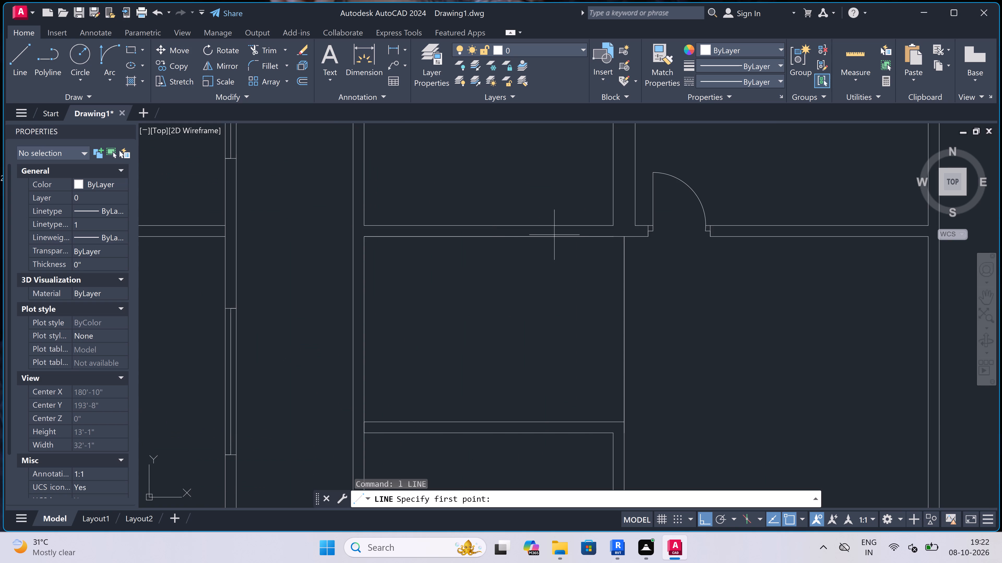
pyautogui.click(586, 226)
pyautogui.click(584, 236)
pyautogui.scroll(2, 583, 232)
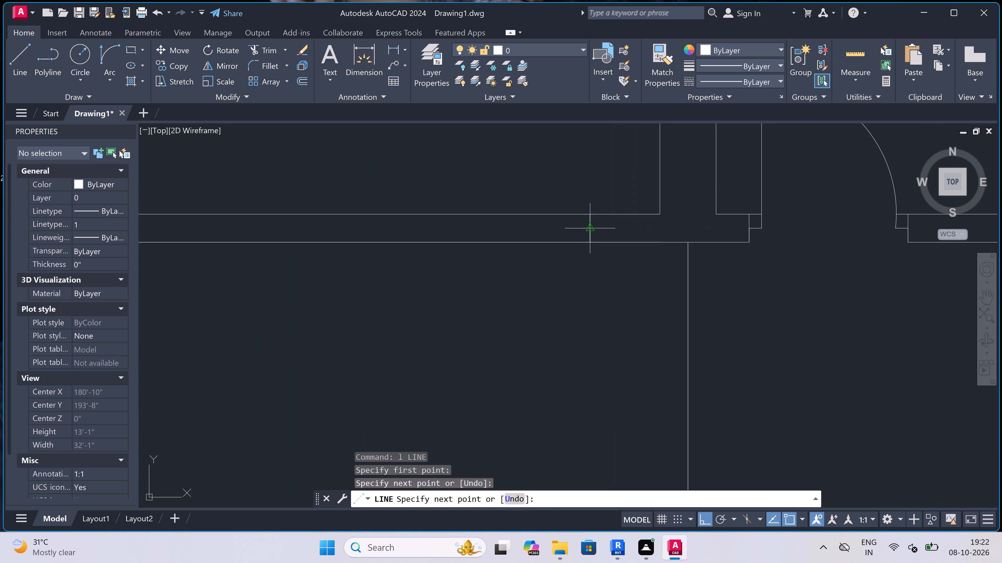
pyautogui.click(587, 230)
pyautogui.scroll(-3, 587, 230)
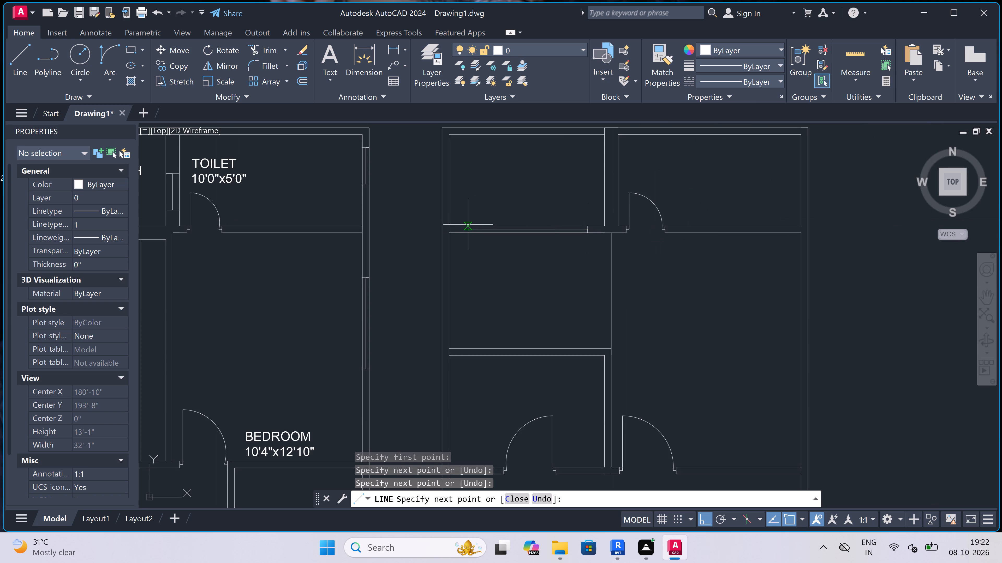
pyautogui.scroll(3, 468, 225)
pyautogui.click(493, 241)
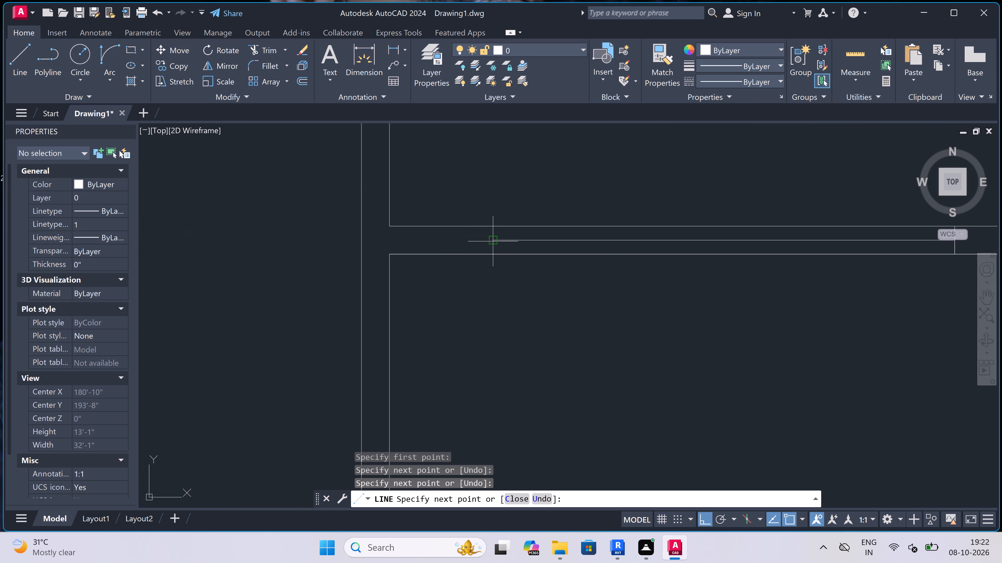
pyautogui.click(494, 223)
pyautogui.click(494, 255)
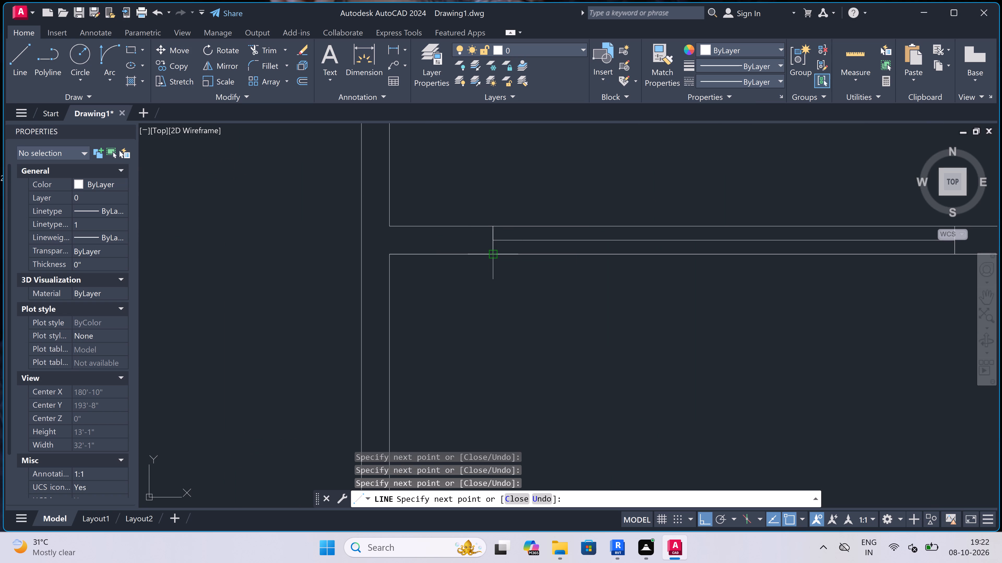
pyautogui.press('Escape')
# Trim both face lines of that wall between the two new jambs, leaving only the centre line across the opening.
pyautogui.press('t')
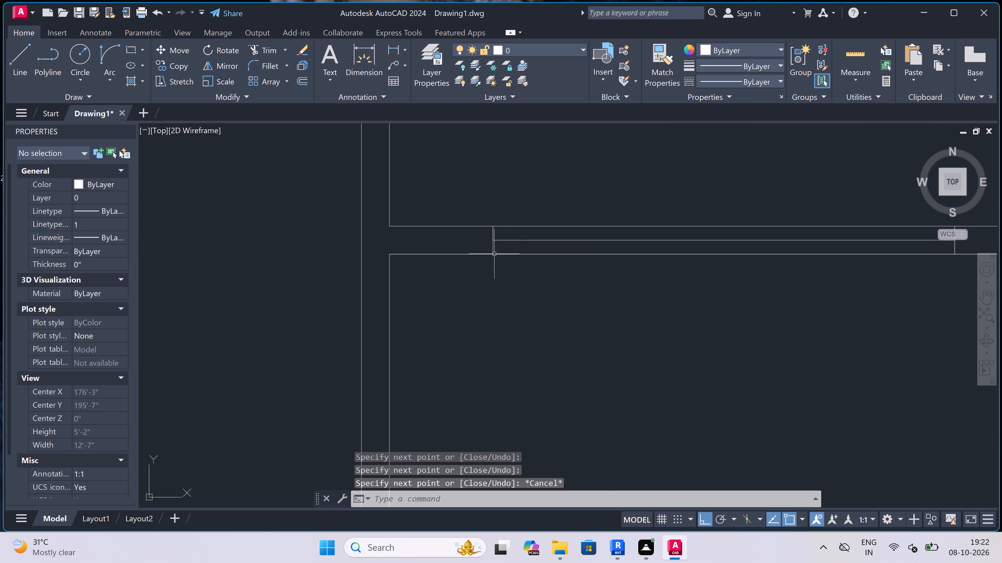
pyautogui.press('r')
pyautogui.press('space')
pyautogui.scroll(-1, 505, 237)
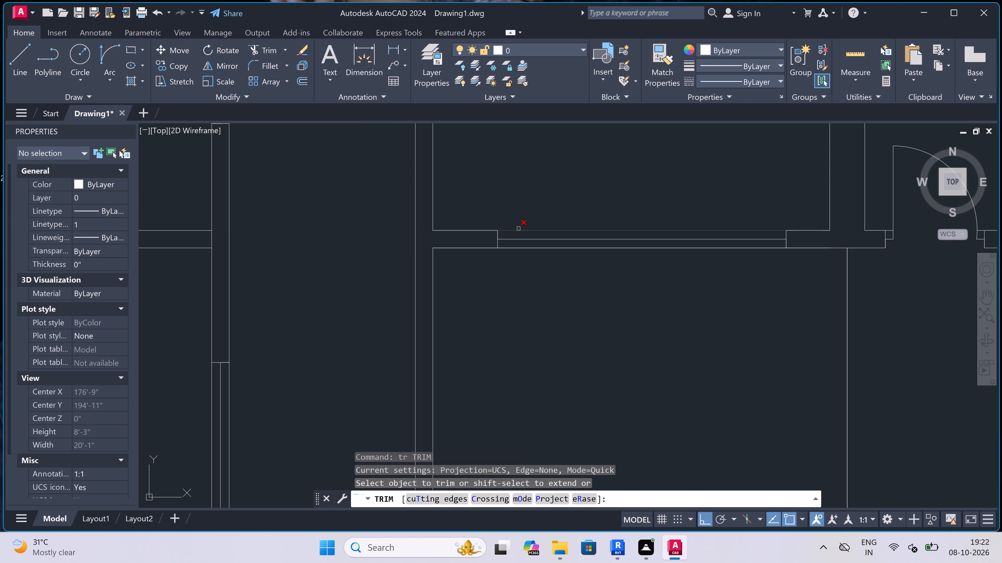
pyautogui.click(518, 229)
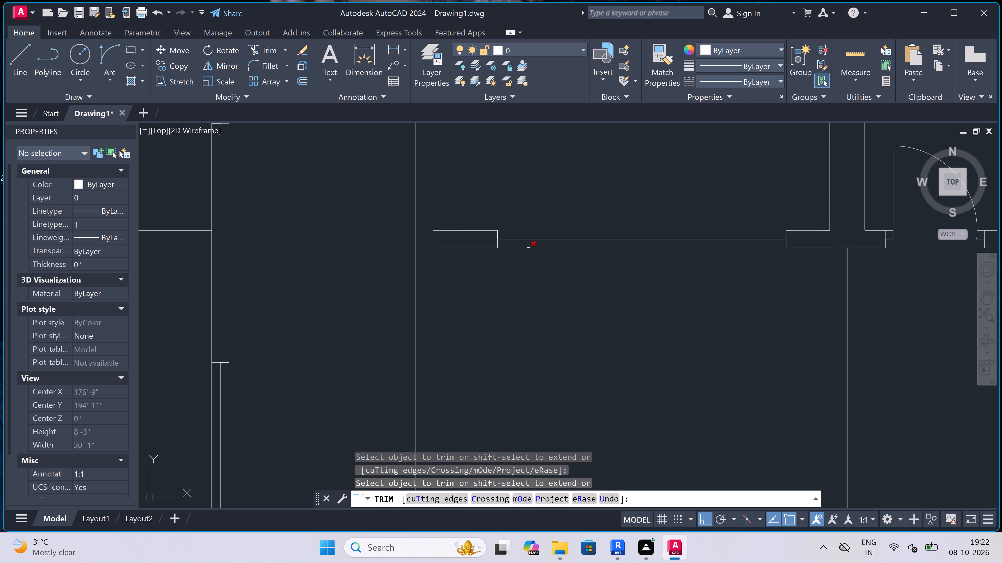
pyautogui.tripleClick(528, 249)
pyautogui.click(528, 249)
pyautogui.scroll(-5, 528, 249)
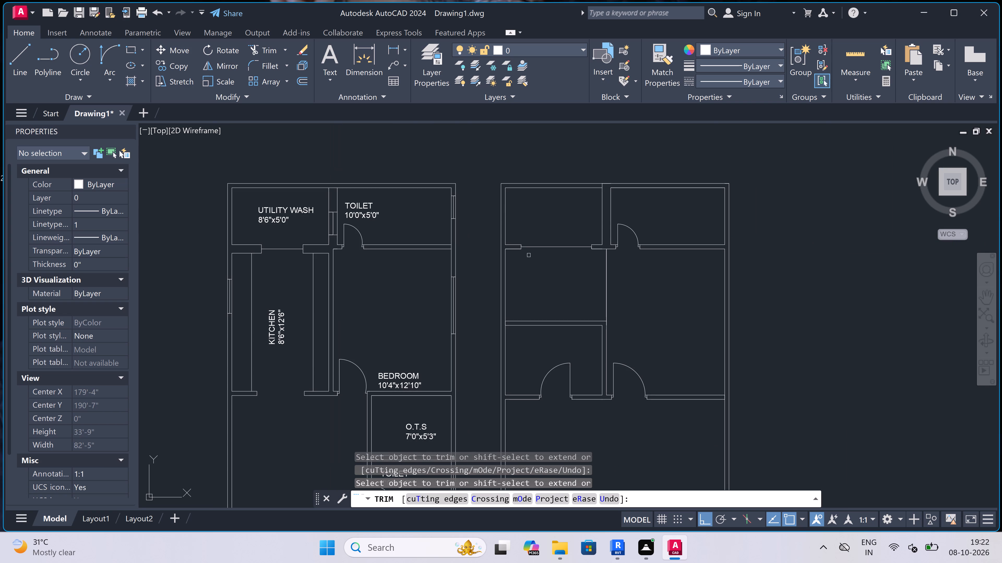
pyautogui.press('Escape')
# Draw a short wall stub along the partition's inner side, up from the middle left room's lower wall and closed across to the partition's far face.
pyautogui.scroll(-2, 530, 256)
pyautogui.scroll(3, 568, 276)
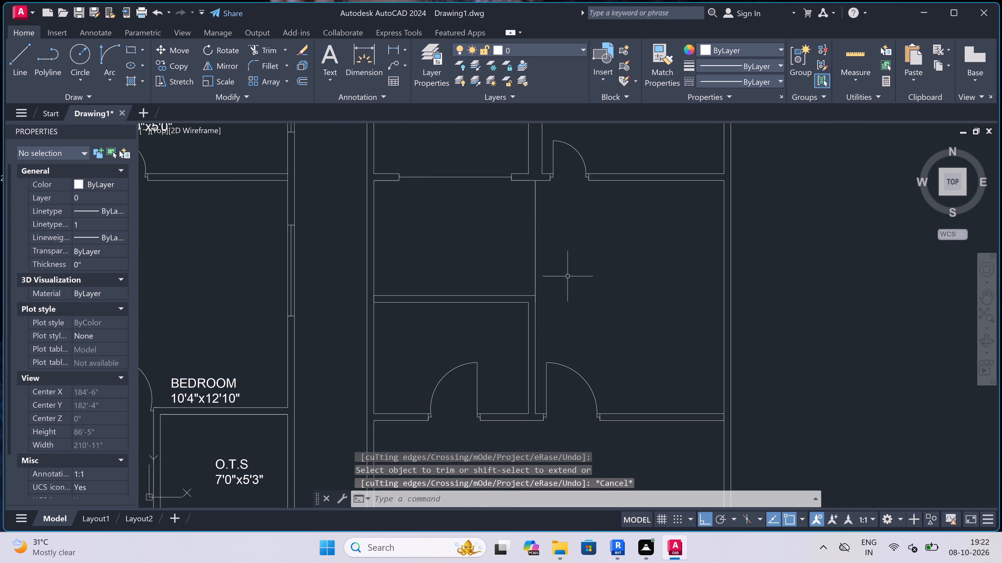
pyautogui.scroll(-4, 568, 276)
pyautogui.scroll(3, 568, 313)
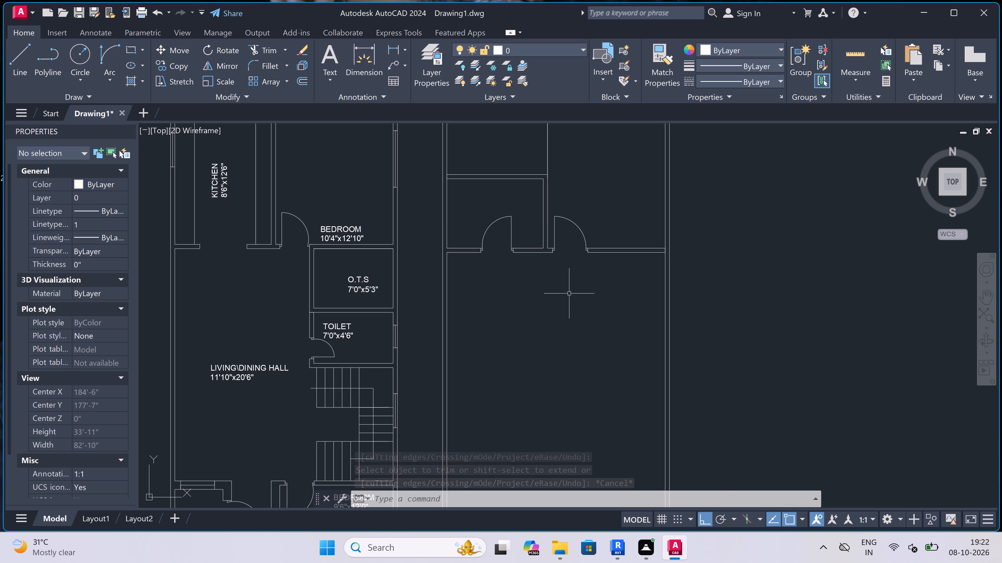
pyautogui.scroll(-2, 569, 293)
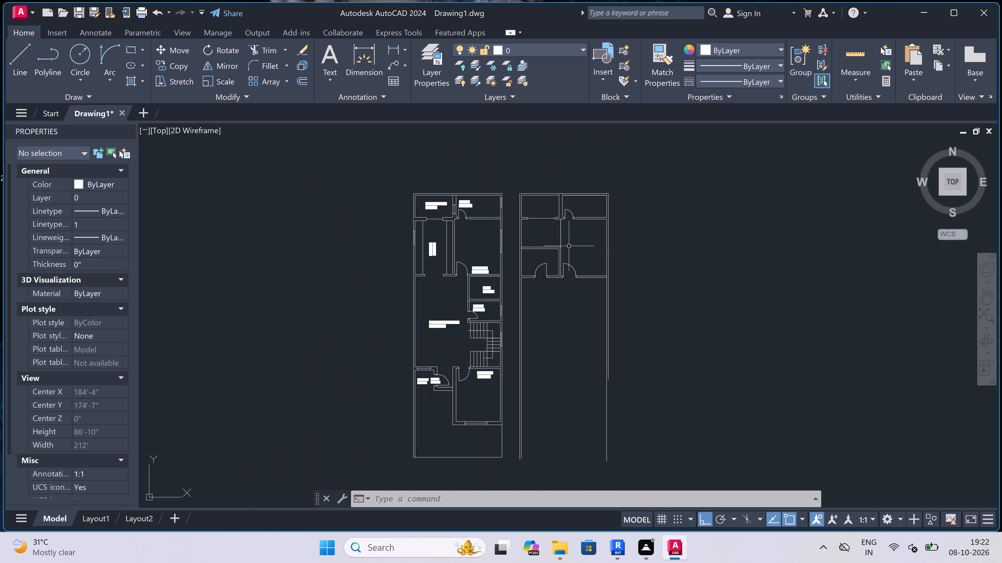
pyautogui.scroll(3, 549, 225)
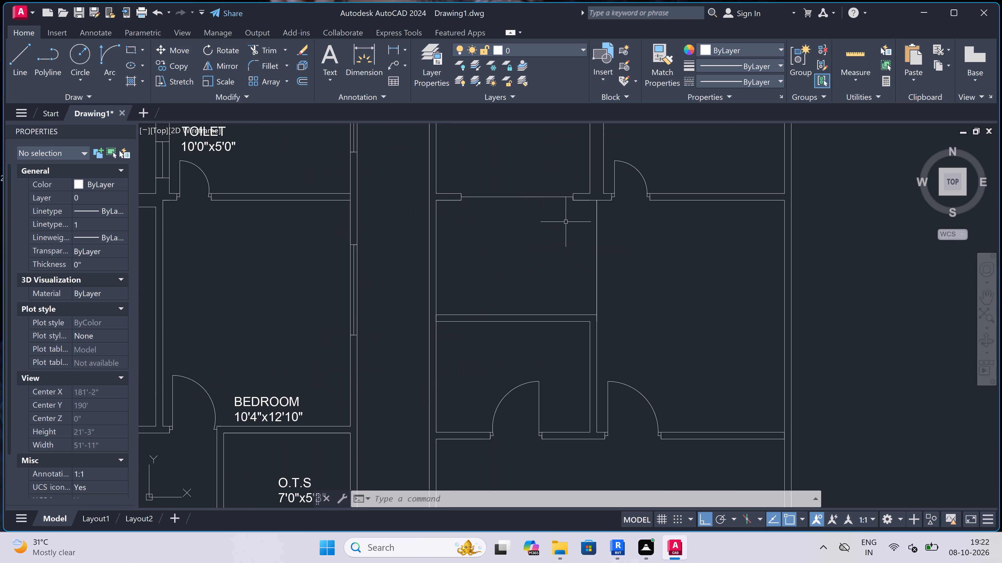
pyautogui.press('l')
pyautogui.press('space')
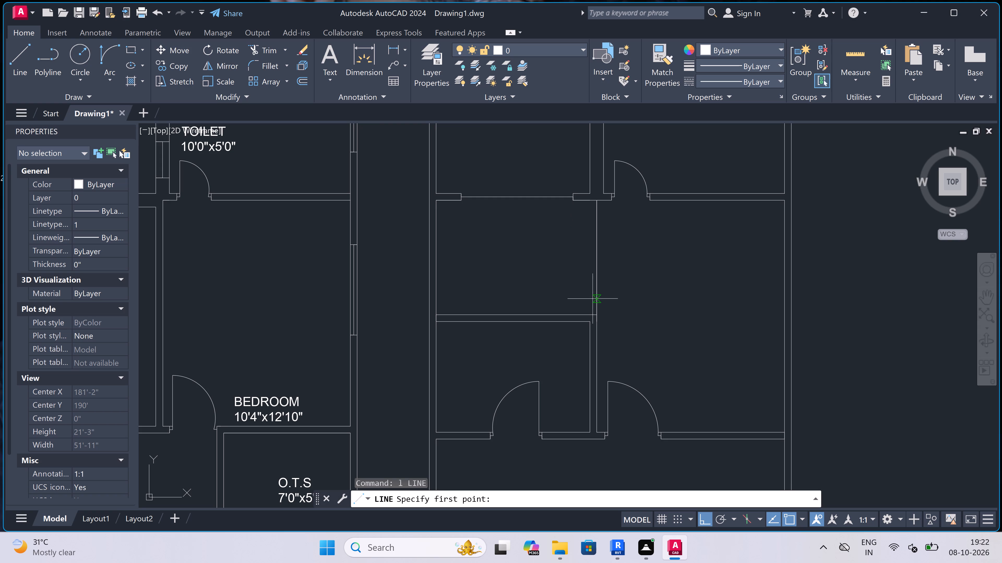
pyautogui.click(589, 314)
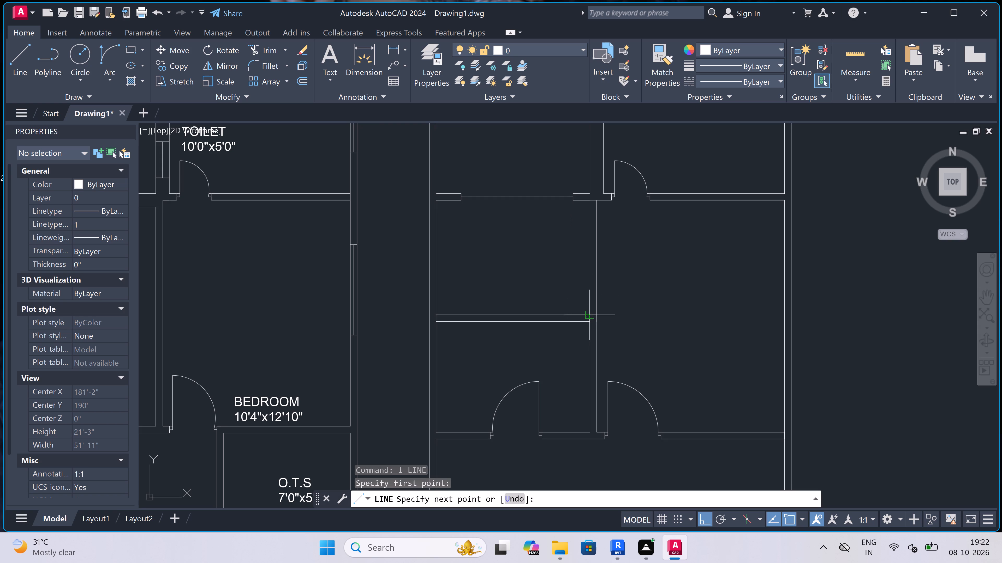
pyautogui.click(589, 296)
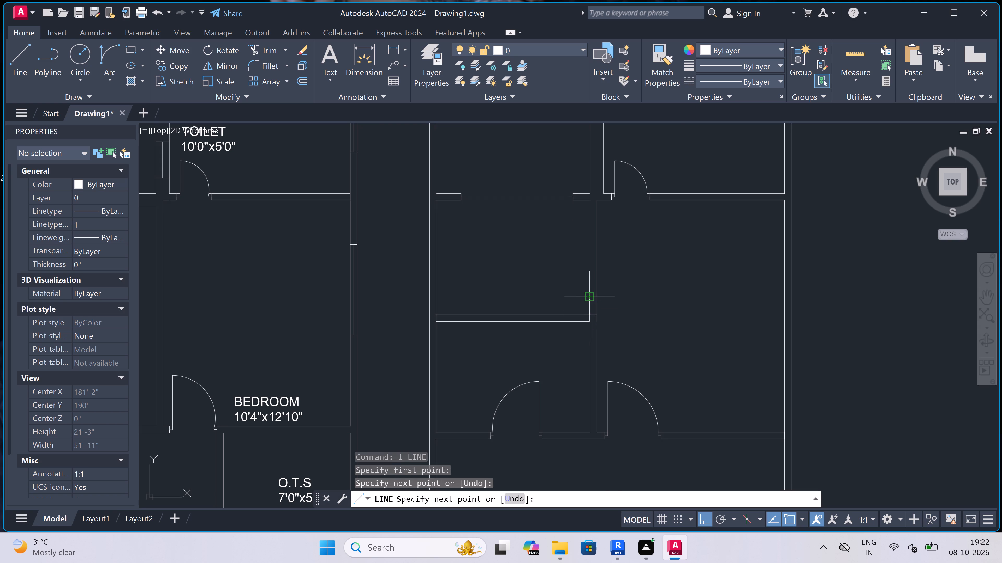
pyautogui.scroll(2, 592, 295)
pyautogui.click(588, 283)
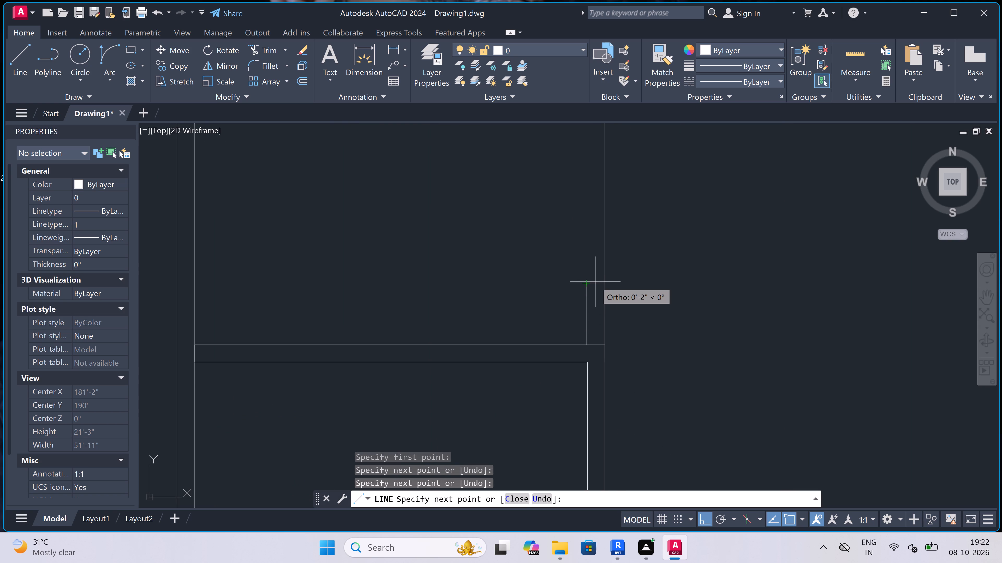
pyautogui.click(605, 284)
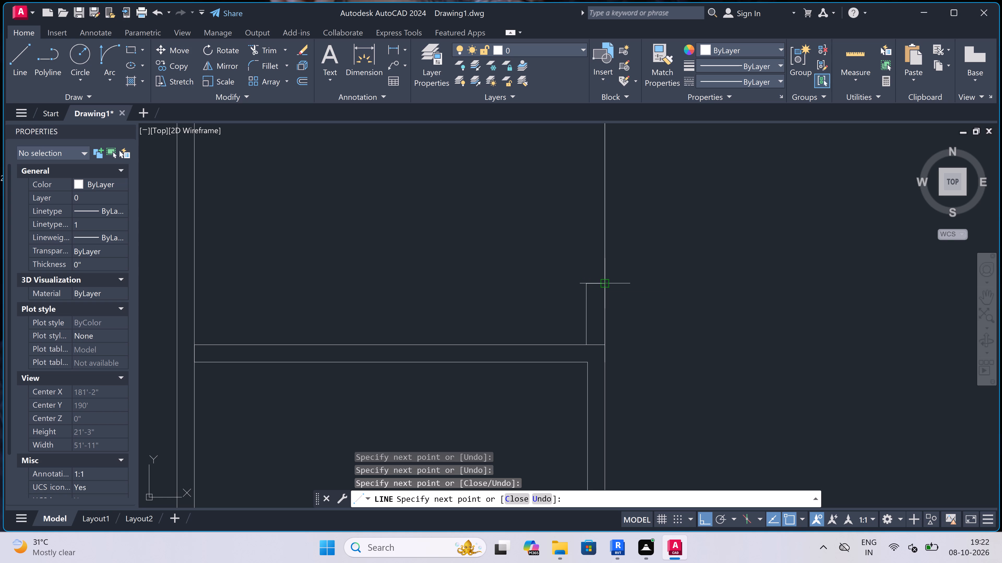
pyautogui.press('Escape')
# From the left outer wall's inner corner below the door wall, draw lines 5'3" down, 4' across, and up past the door wall.
pyautogui.scroll(-4, 577, 254)
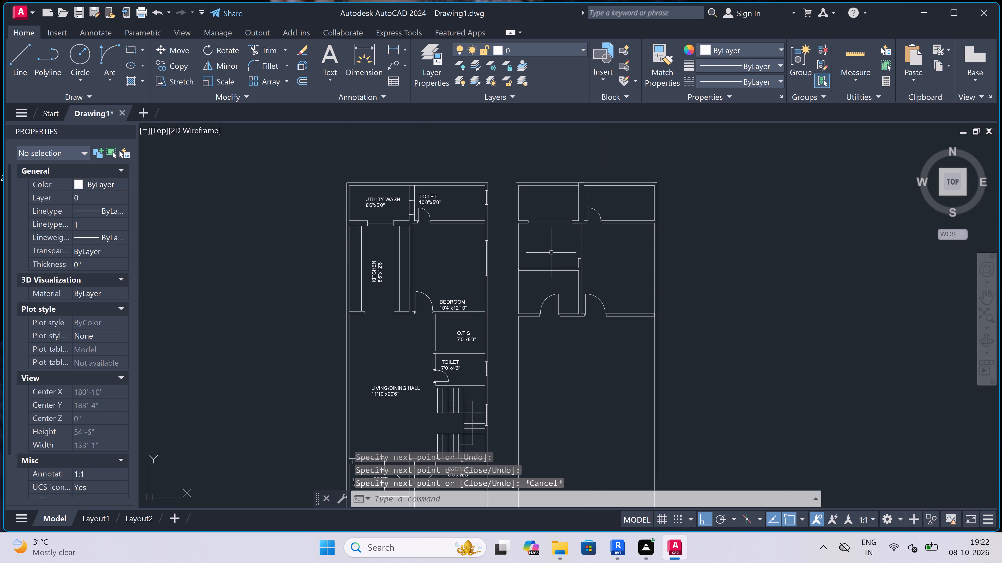
pyautogui.scroll(-3, 551, 253)
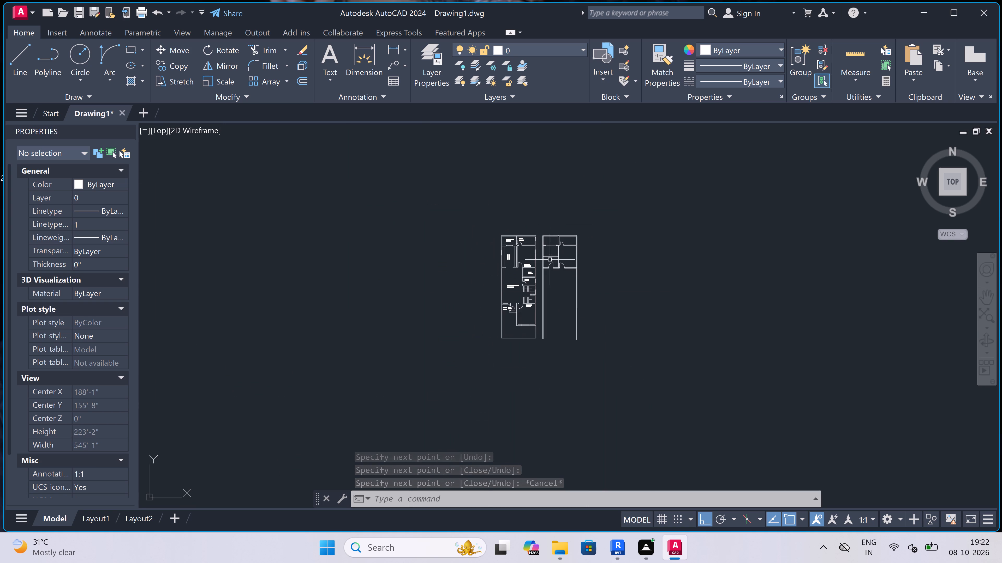
pyautogui.scroll(4, 547, 275)
pyautogui.scroll(2, 523, 238)
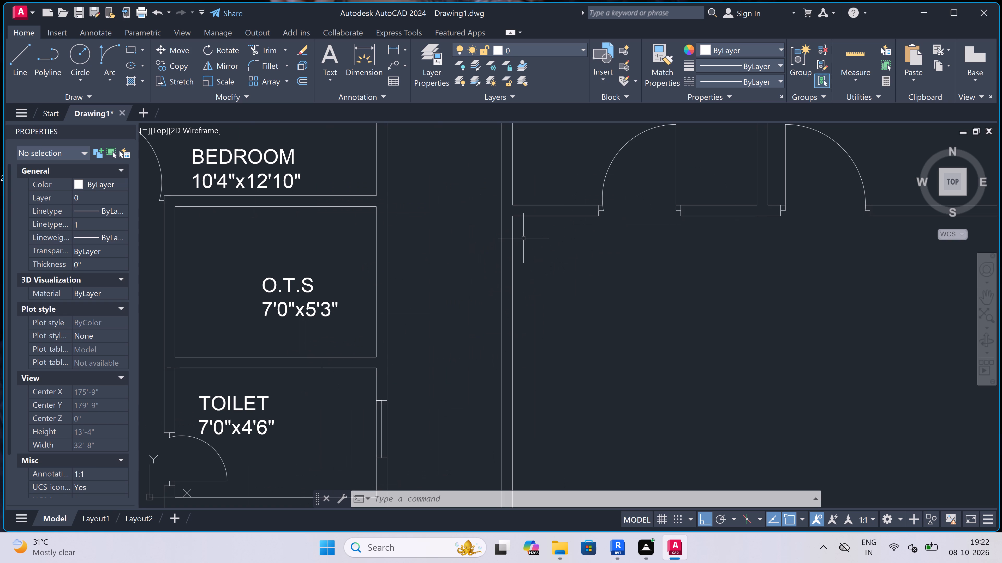
pyautogui.press('l')
pyautogui.press('space')
pyautogui.click(515, 217)
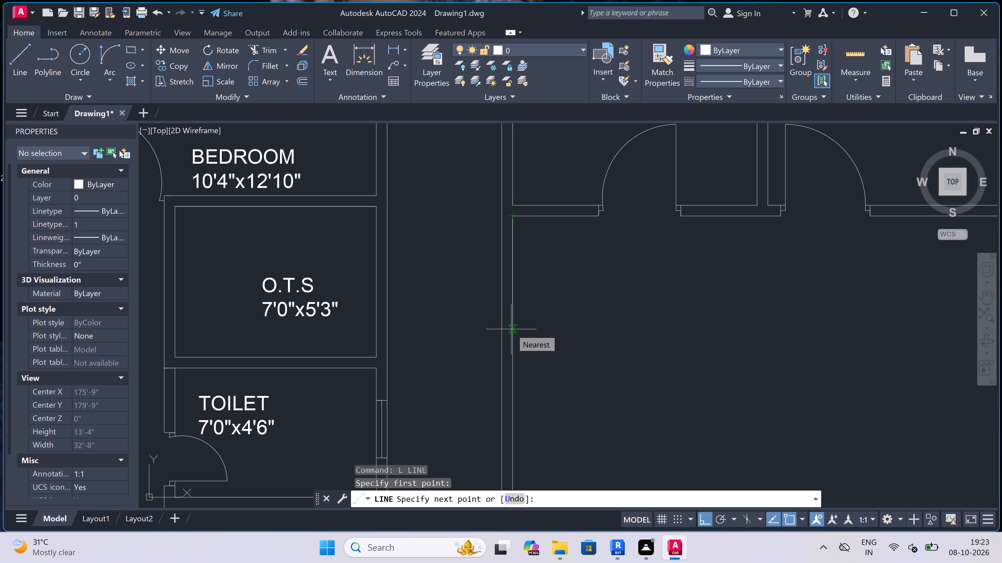
pyautogui.write('5\'3"')
pyautogui.press('space')
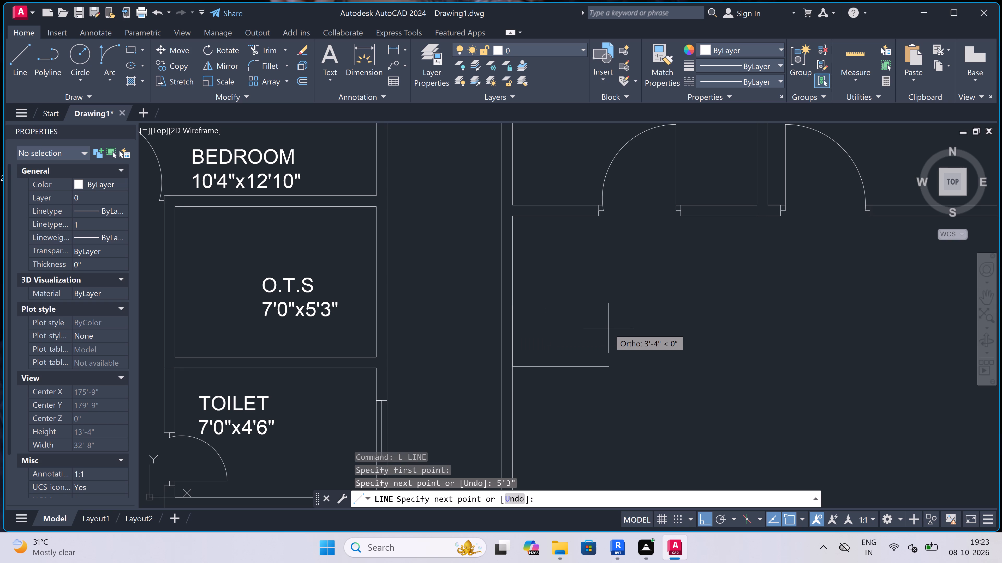
pyautogui.write("4'")
pyautogui.press('space')
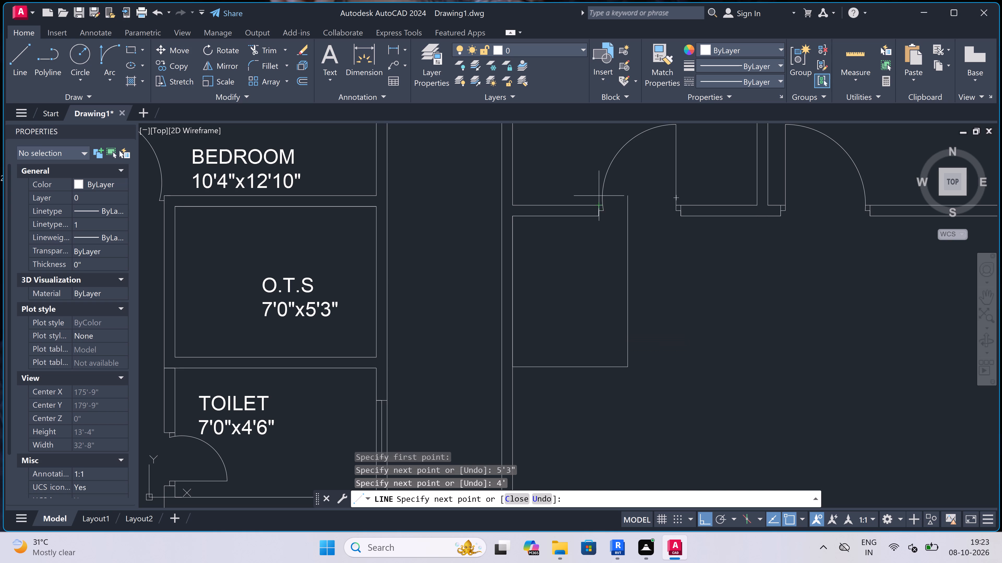
pyautogui.scroll(3, 617, 203)
pyautogui.click(628, 191)
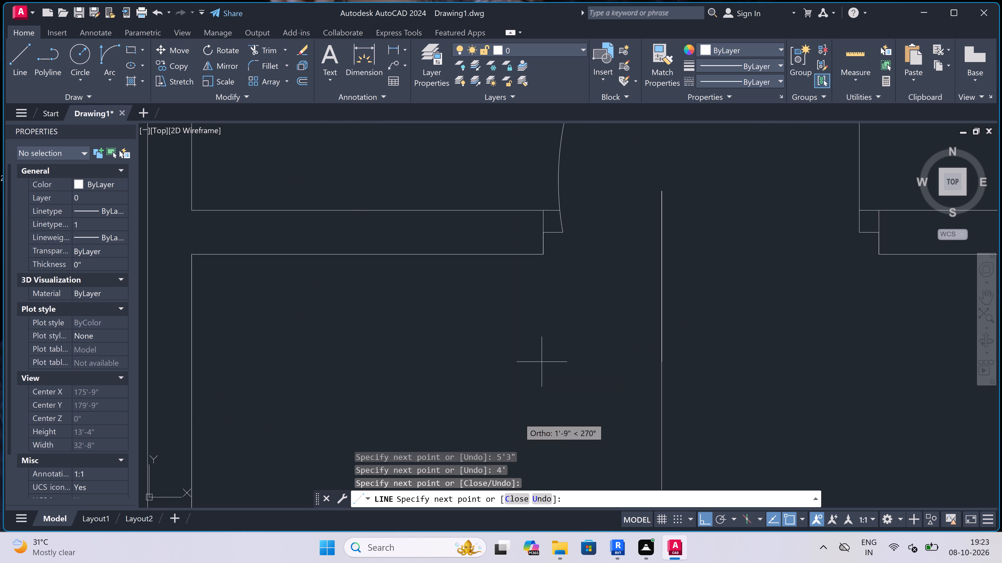
pyautogui.press('Escape')
# Erase the lower left room's door swing arc, door leaf and the short stop line at its left jamb.
pyautogui.scroll(-4, 420, 380)
pyautogui.scroll(1, 532, 296)
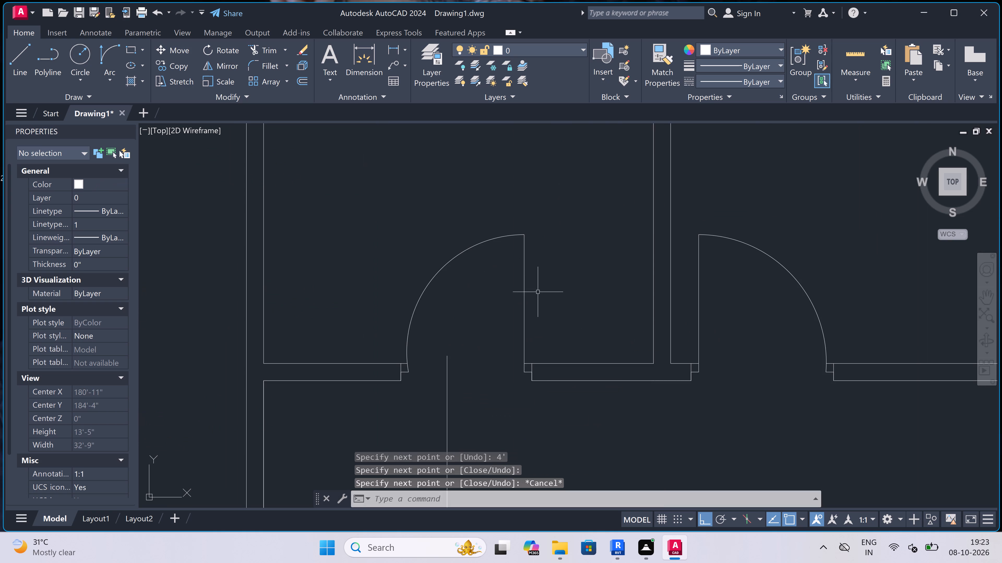
pyautogui.click(546, 219)
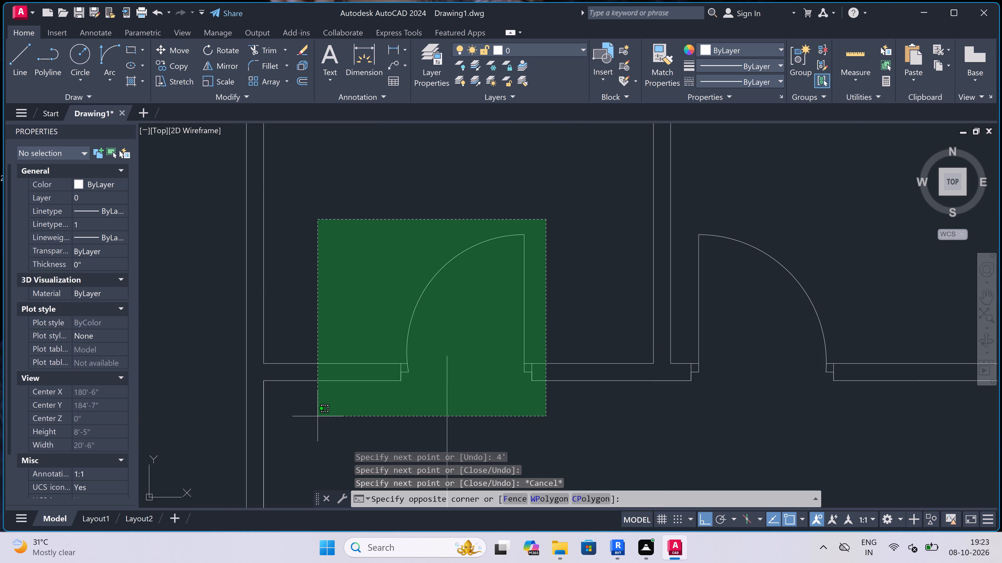
pyautogui.click(343, 346)
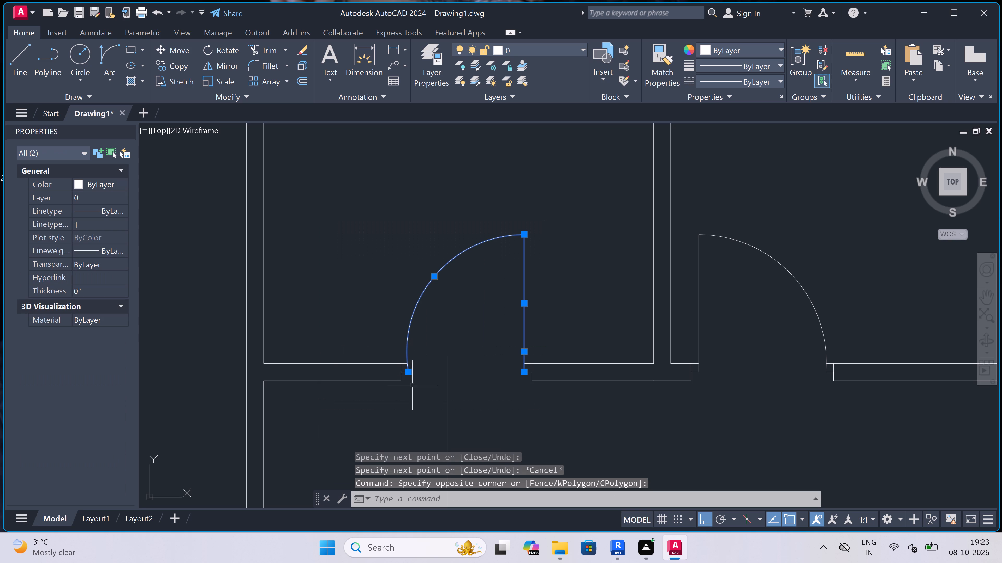
pyautogui.scroll(4, 407, 382)
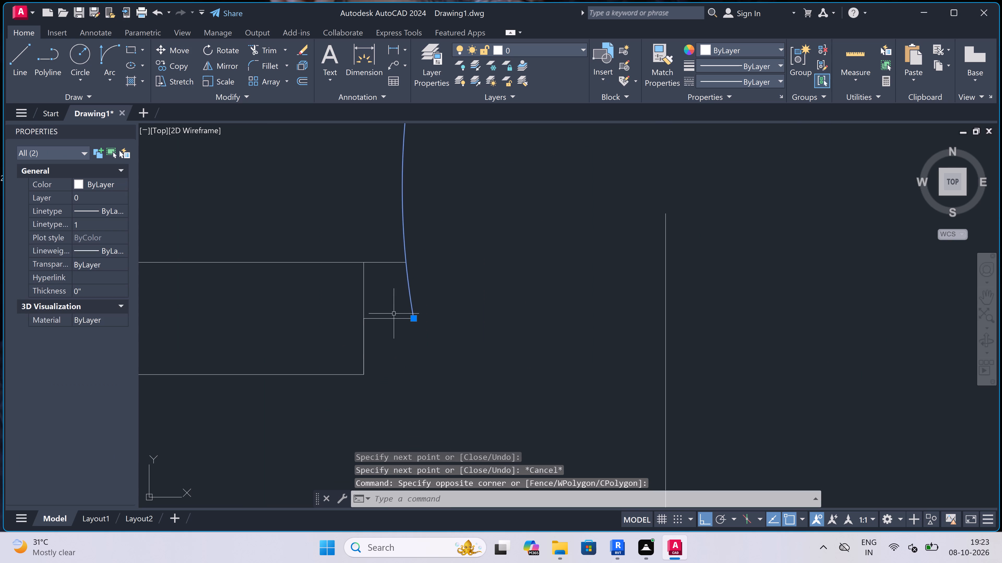
pyautogui.click(394, 314)
pyautogui.doubleClick(390, 354)
pyautogui.press('Delete')
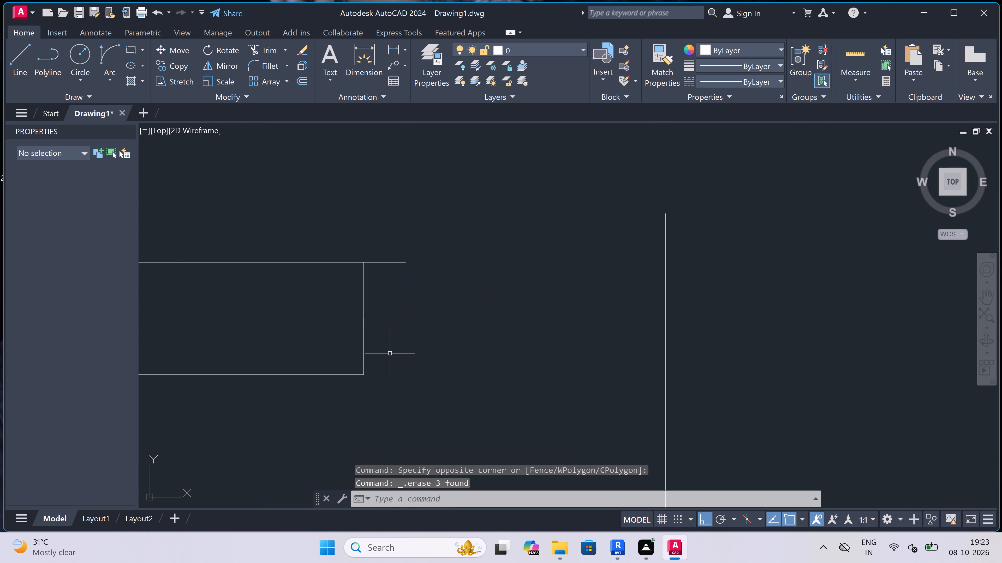
# Trim the leftover jamb and door stop lines on both sides of the lower left room's old door opening.
pyautogui.write('tr')
pyautogui.press('space')
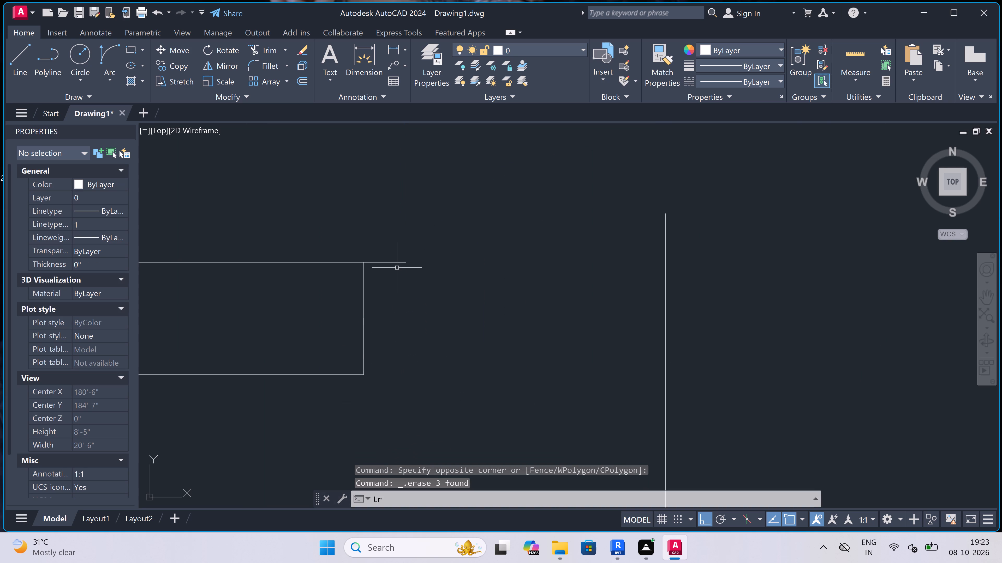
pyautogui.click(396, 268)
pyautogui.click(394, 259)
pyautogui.click(355, 313)
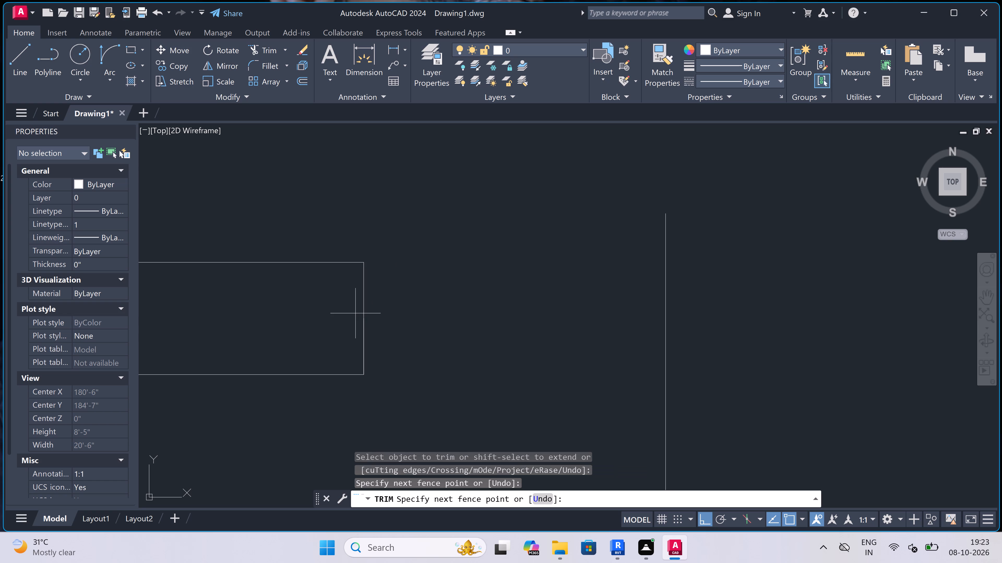
pyautogui.scroll(-2, 532, 319)
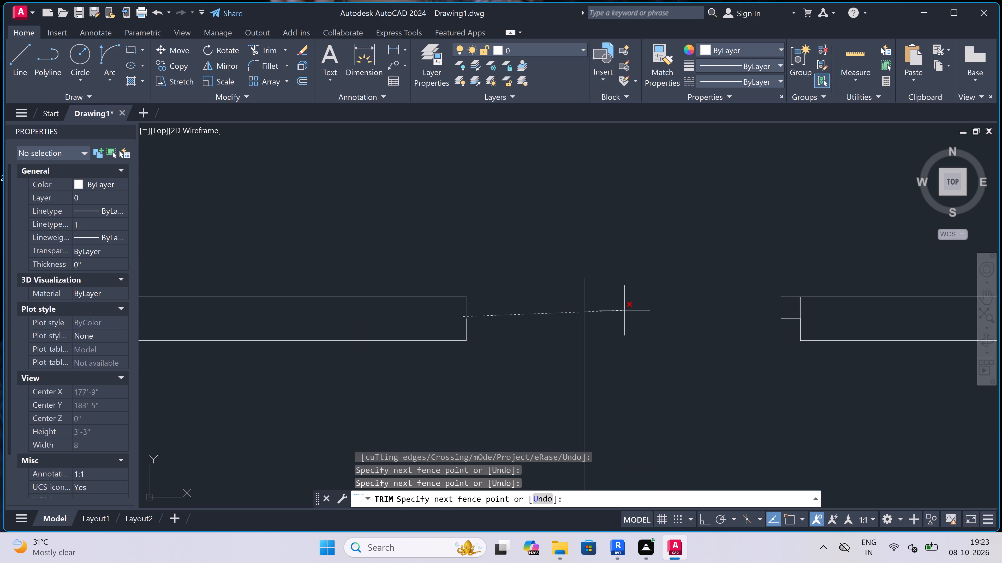
pyautogui.click(567, 314)
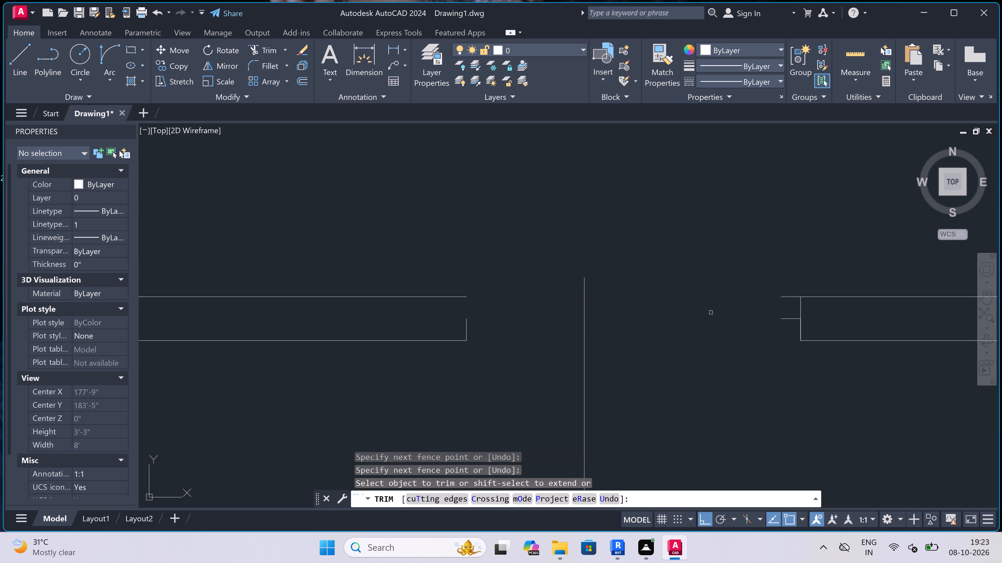
pyautogui.click(467, 328)
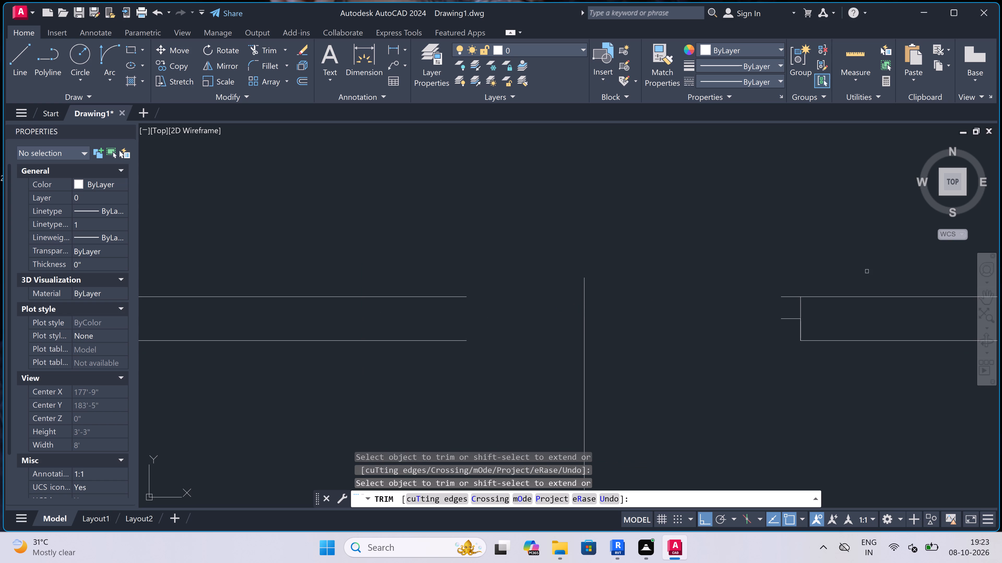
pyautogui.scroll(3, 834, 311)
pyautogui.click(661, 228)
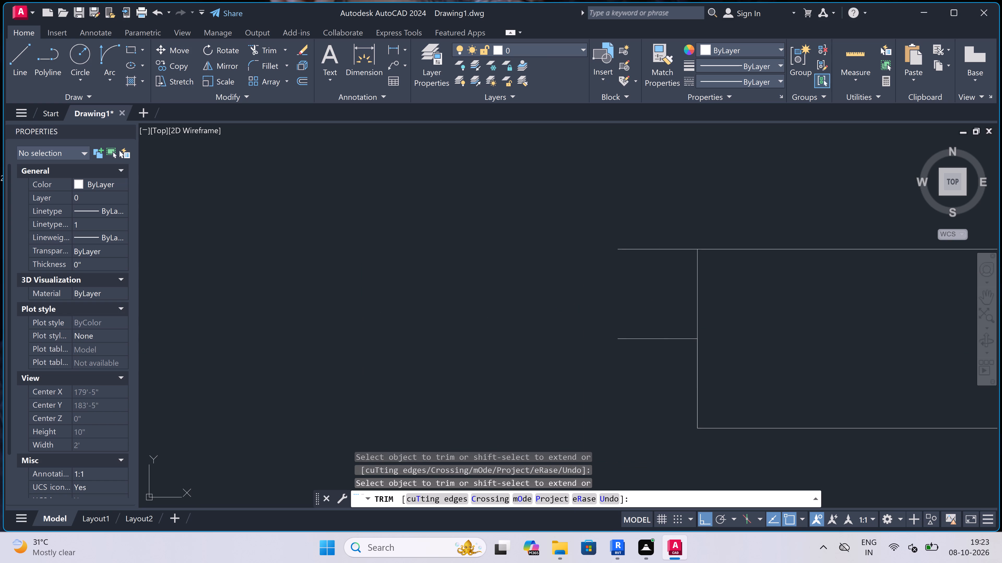
pyautogui.click(664, 388)
pyautogui.moveTo(768, 327); pyautogui.dragTo(765, 326)
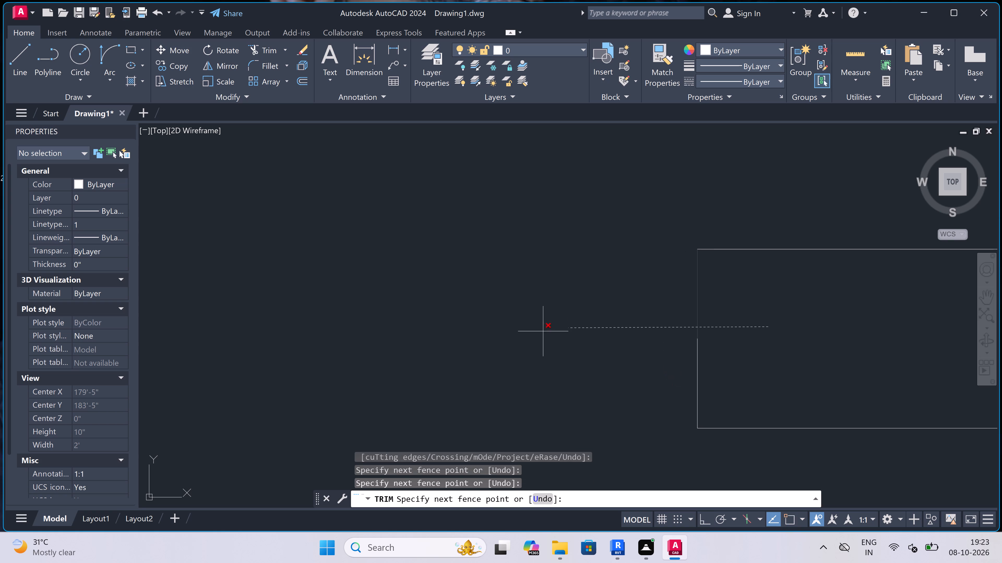
pyautogui.click(543, 331)
pyautogui.click(727, 376)
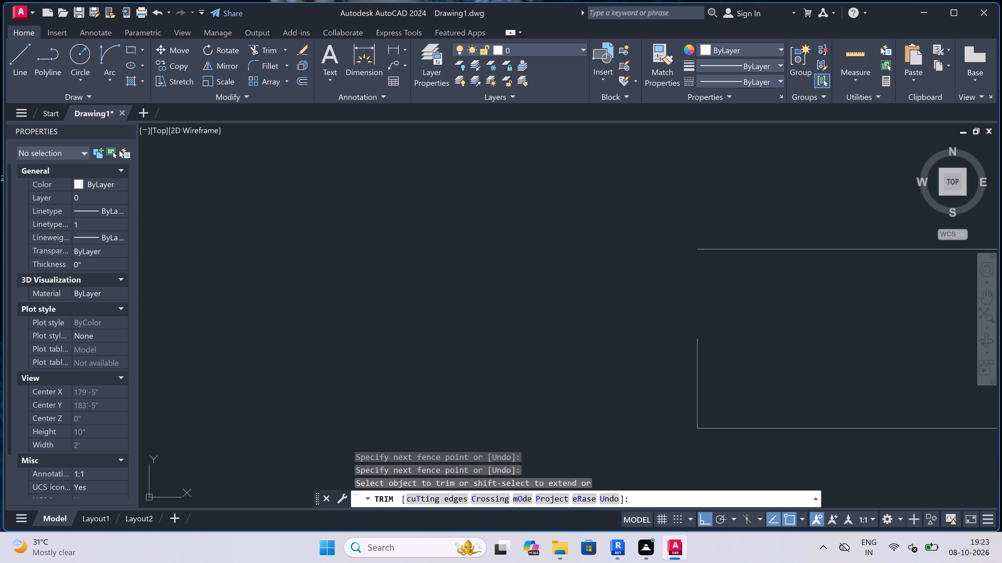
pyautogui.click(562, 375)
pyautogui.scroll(-7, 552, 327)
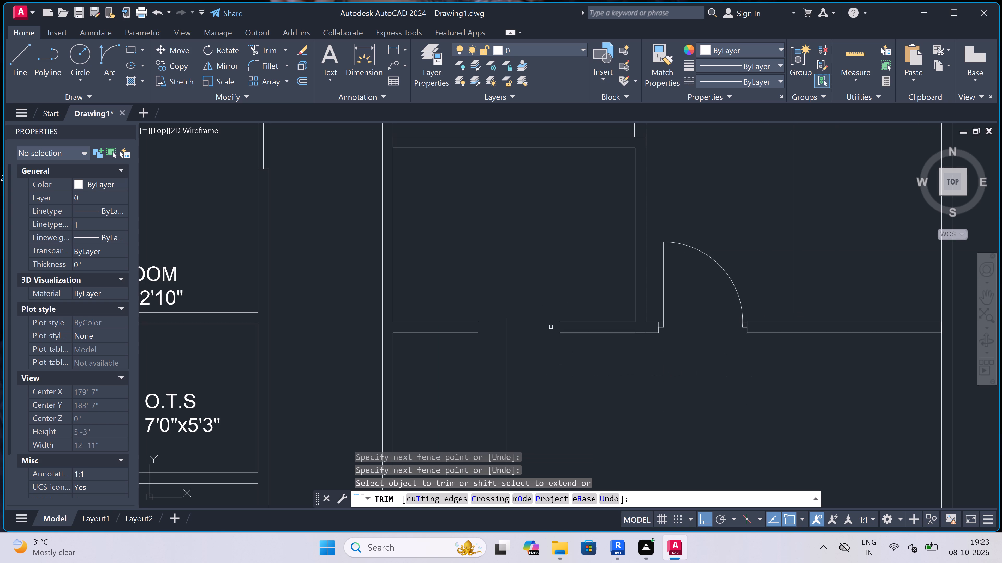
pyautogui.press('Escape')
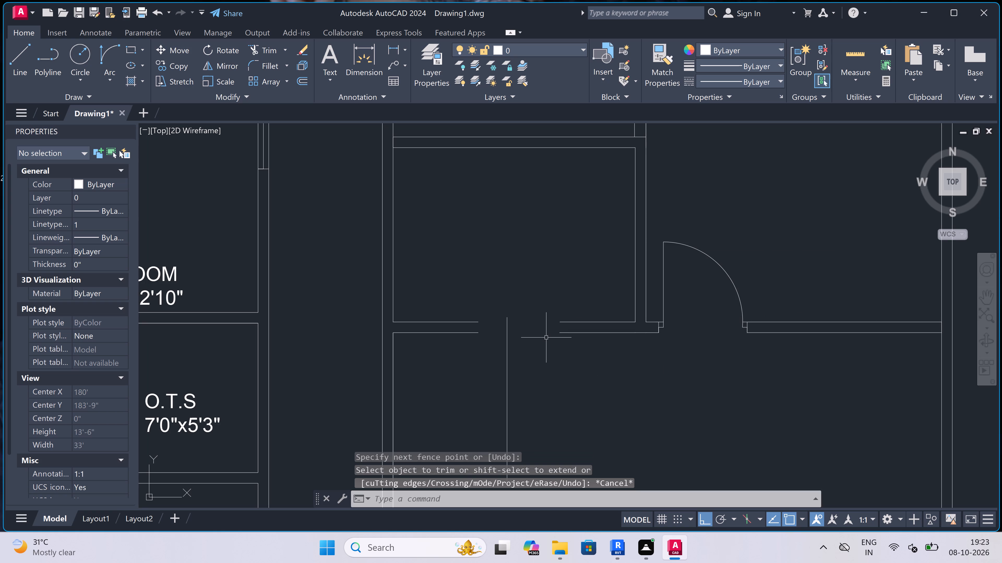
# Extend both wall face lines across the old door opening to close the wall.
pyautogui.write('ex')
pyautogui.press('space')
pyautogui.click(565, 313)
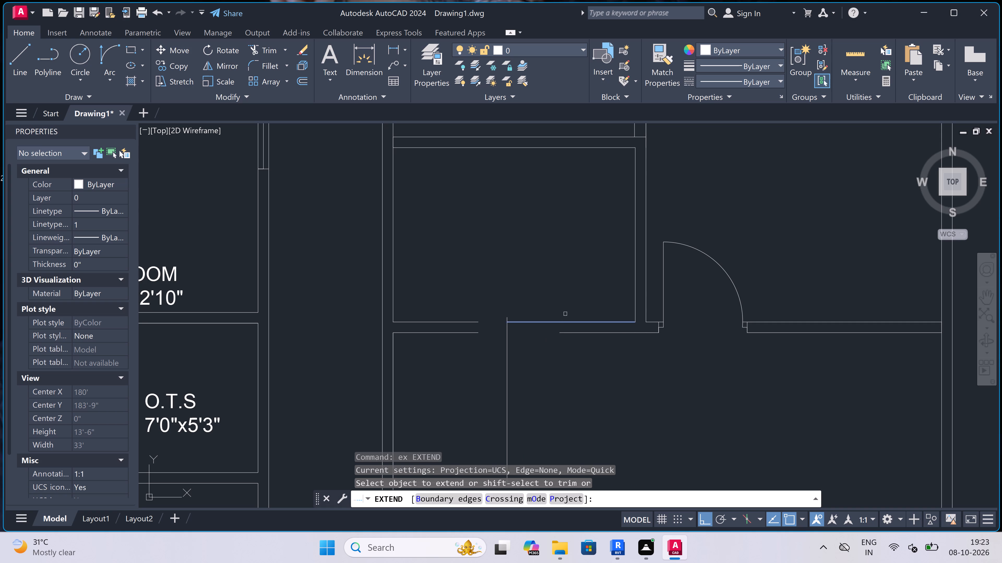
pyautogui.click(573, 397)
pyautogui.click(545, 305)
pyautogui.click(542, 388)
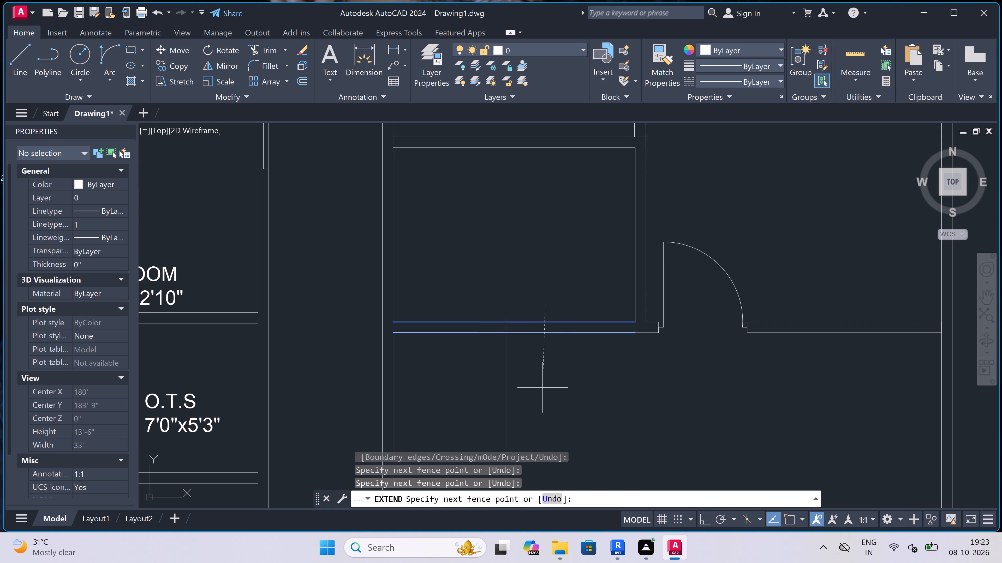
pyautogui.press('Escape')
# Trim the 4' space's vertical side line where it crosses the closed wall, back to the wall's lower face.
pyautogui.press('t')
pyautogui.press('r')
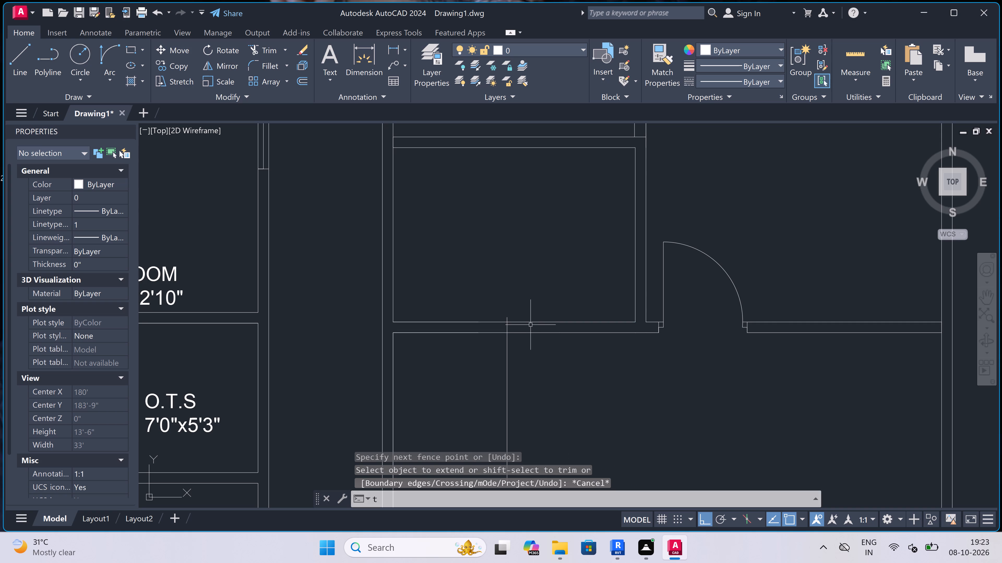
pyautogui.press('space')
pyautogui.scroll(4, 509, 318)
pyautogui.click(488, 330)
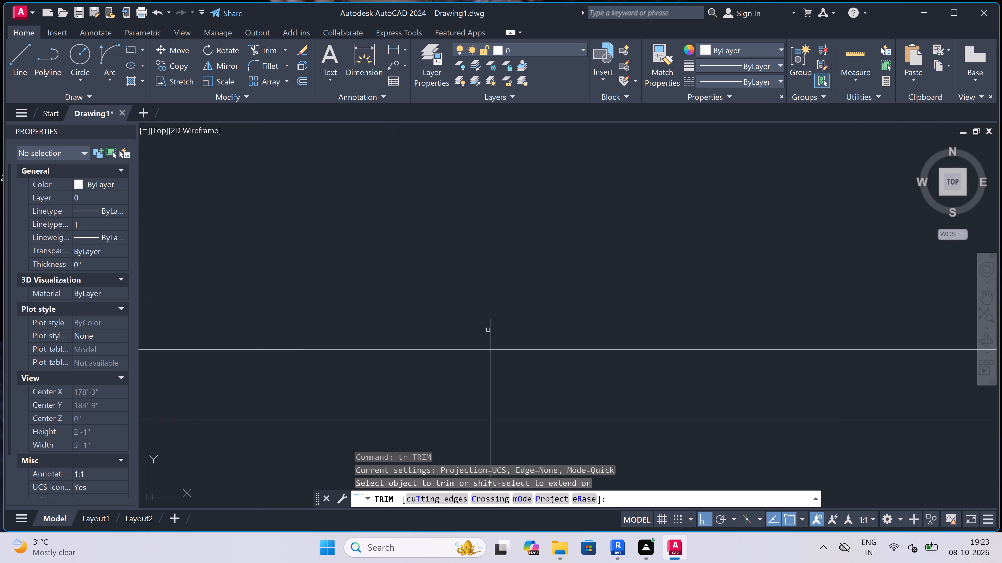
pyautogui.click(507, 330)
pyautogui.scroll(-3, 507, 330)
pyautogui.scroll(1, 496, 360)
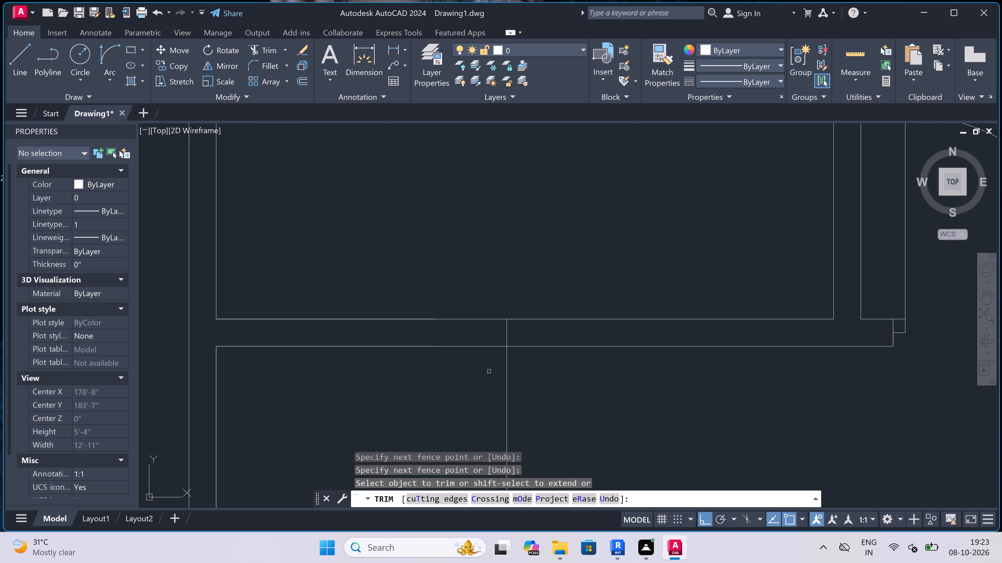
pyautogui.scroll(2, 498, 348)
pyautogui.click(505, 317)
pyautogui.click(586, 314)
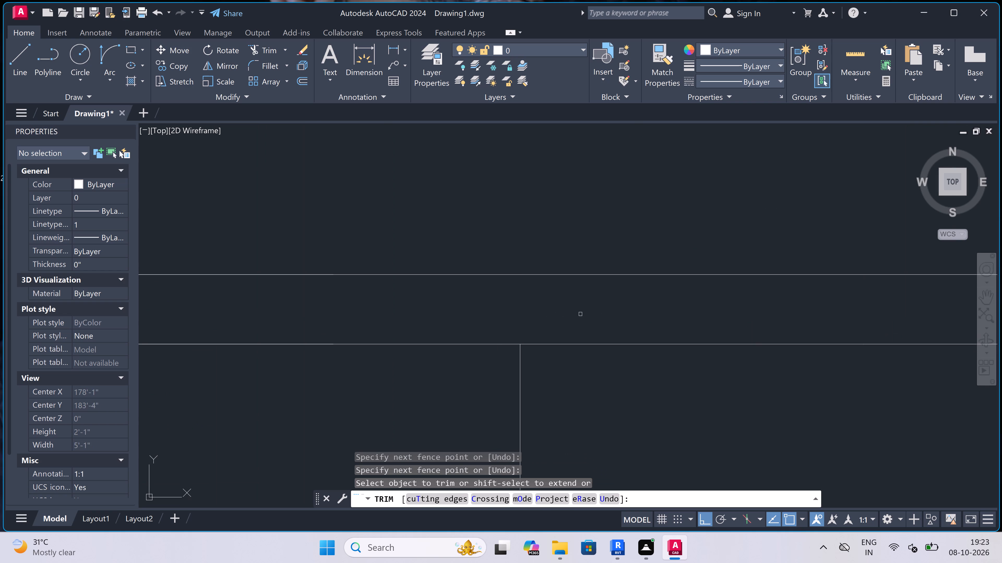
pyautogui.press('Escape')
# Erase the leftover 3' line lying over the wall's lower face above the 4' by 5'3" space.
pyautogui.scroll(-4, 555, 317)
pyautogui.scroll(-2, 560, 338)
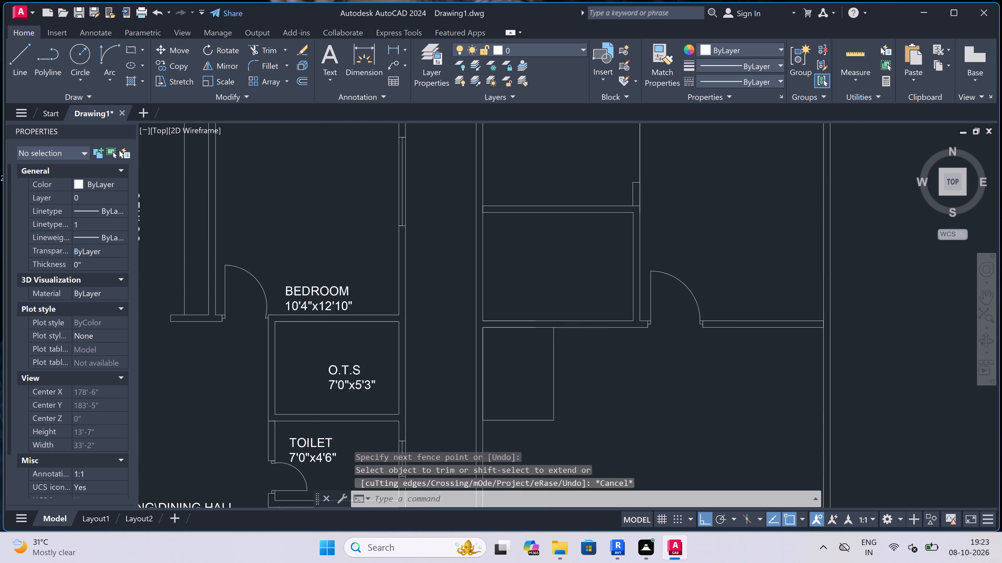
pyautogui.scroll(1, 561, 340)
pyautogui.click(510, 326)
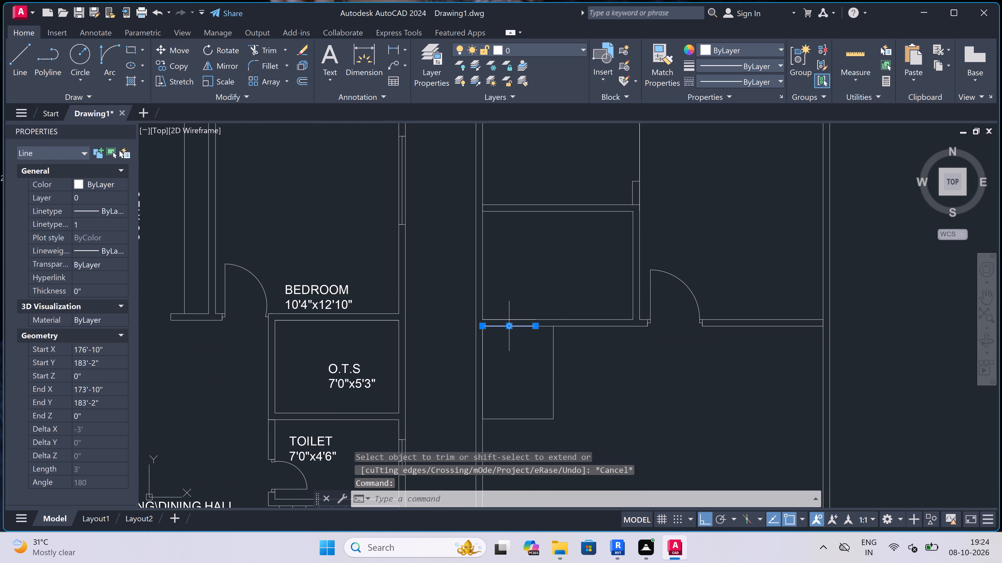
pyautogui.press('Delete')
# Draw the outer wall face around the 4' by 5'3" space, 4.5" beyond its side and bottom, ending at the outer wall.
pyautogui.write('l')
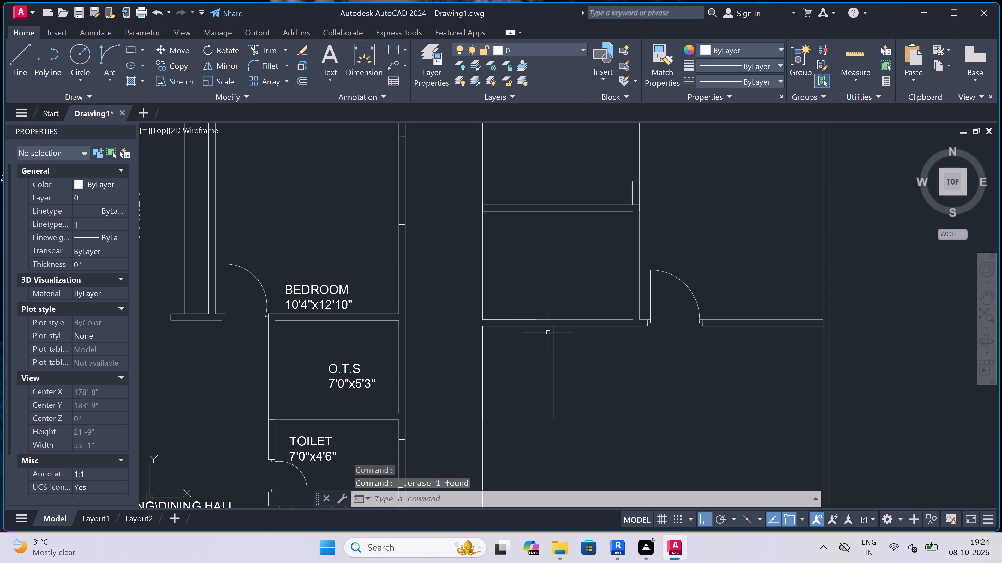
pyautogui.press('space')
pyautogui.click(553, 329)
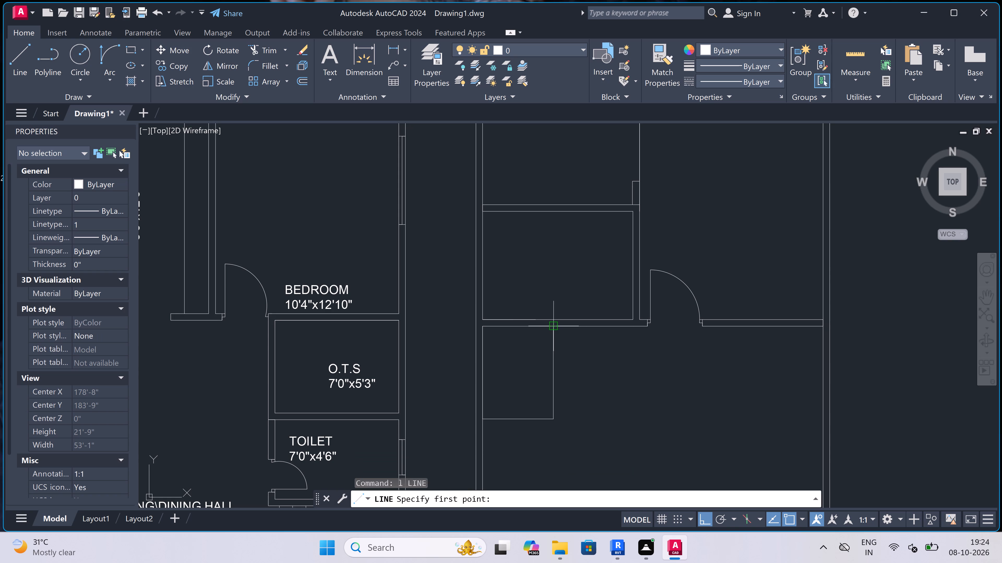
pyautogui.write('4.5"')
pyautogui.press('space')
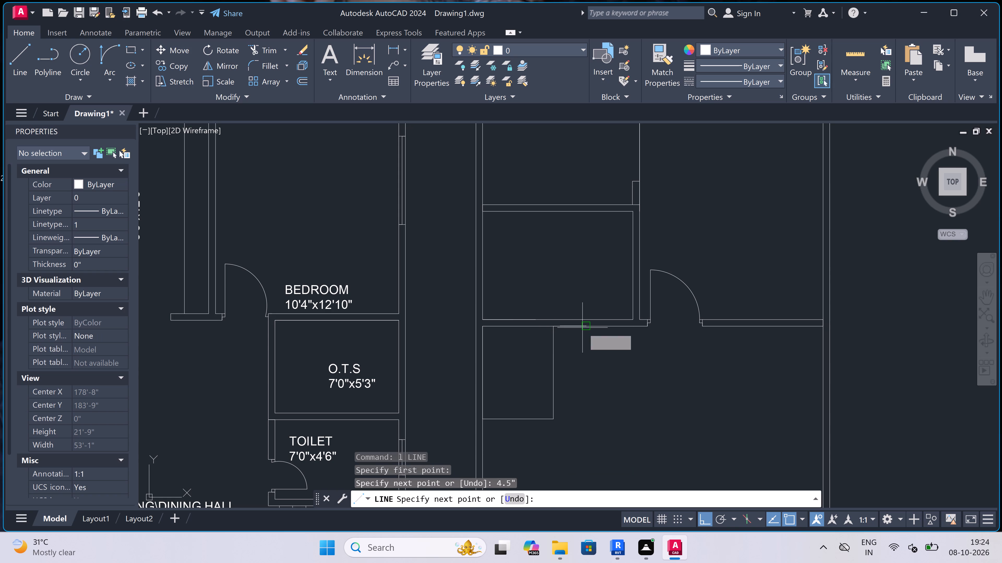
pyautogui.scroll(3, 568, 455)
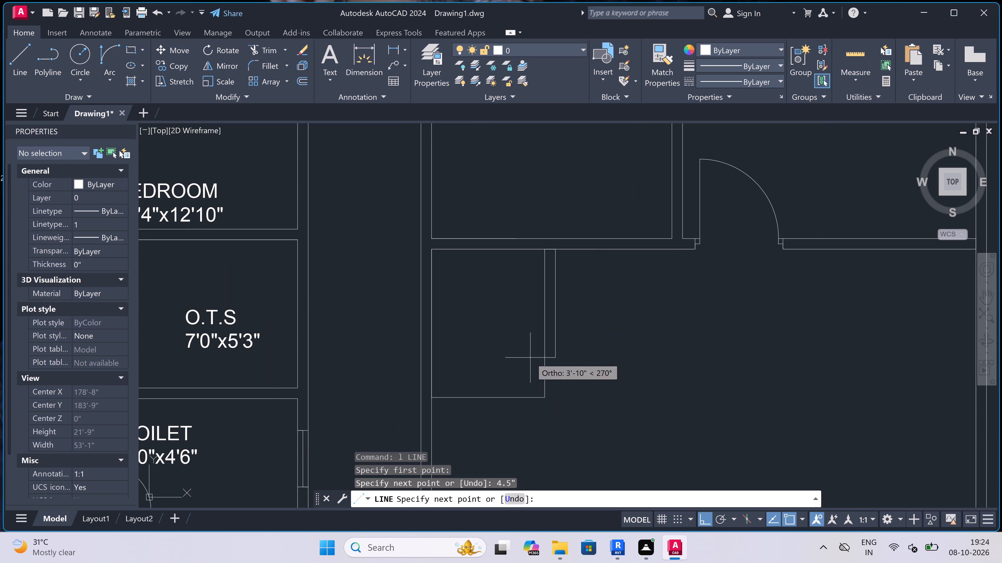
pyautogui.scroll(3, 533, 414)
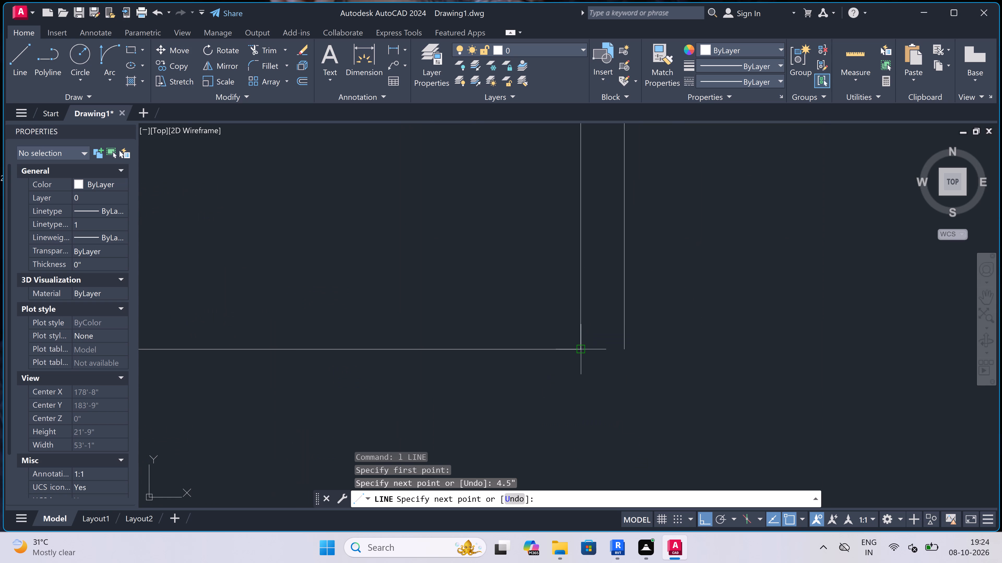
pyautogui.click(626, 349)
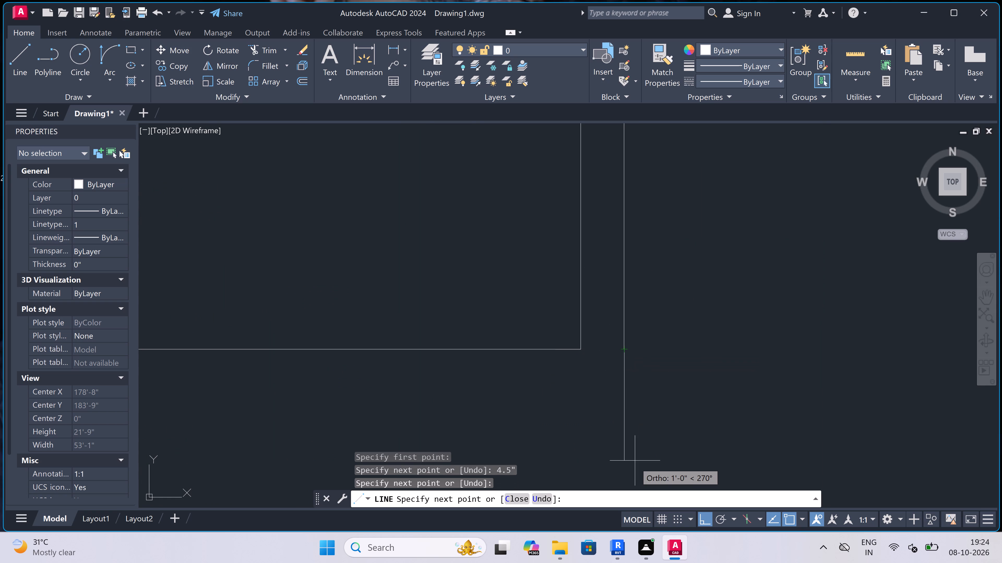
pyautogui.write('4.5"')
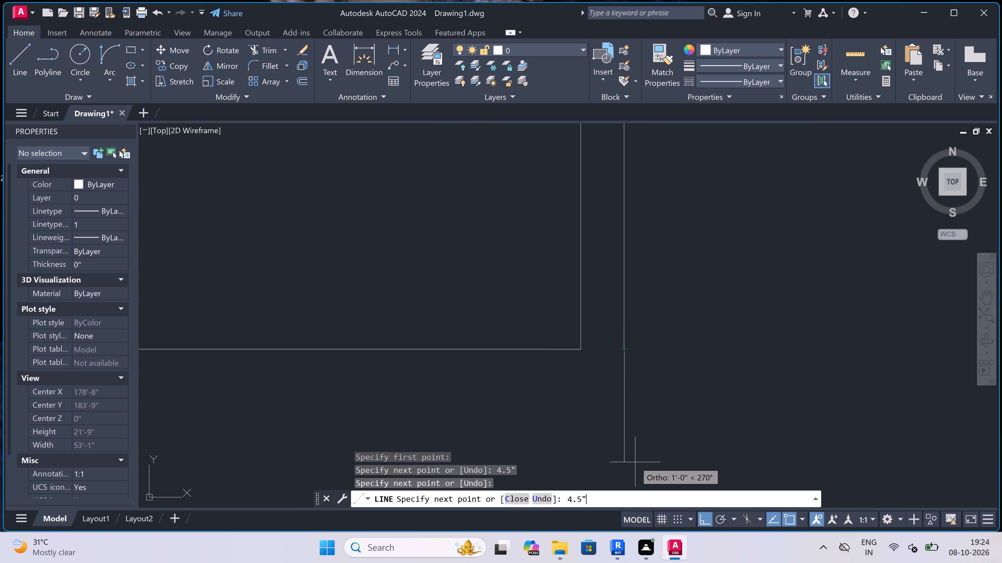
pyautogui.press('space')
pyautogui.scroll(-3, 604, 377)
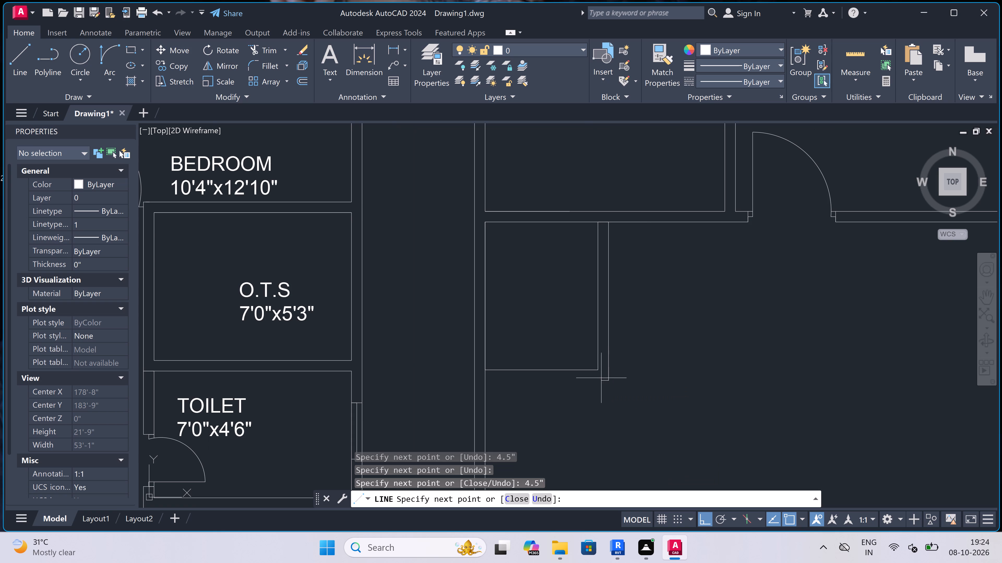
pyautogui.click(488, 382)
pyautogui.press('Escape')
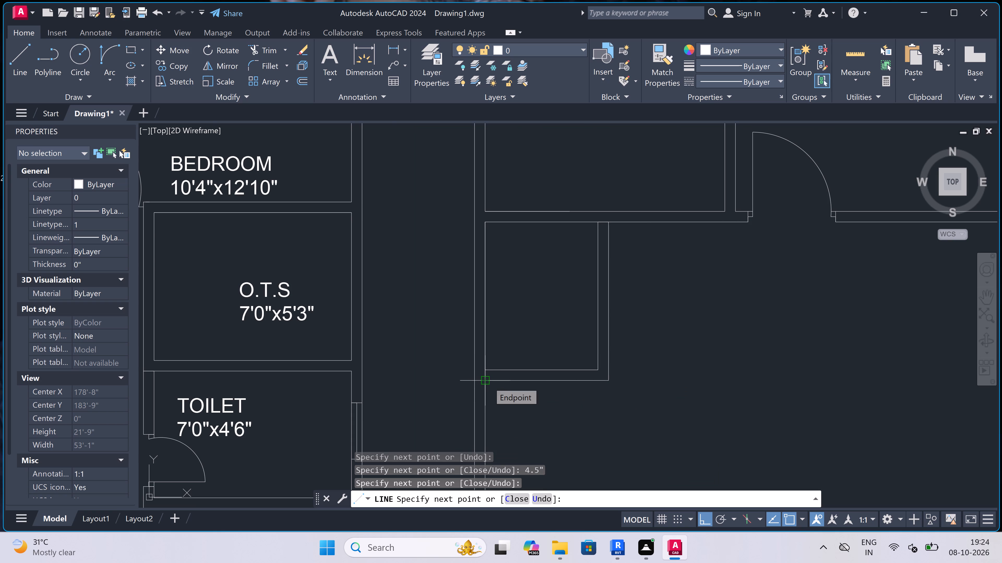
# Left of the partition, draw a jamb line across the closed wall, a 2" stop from its midpoint and a 3' door leaf upward.
pyautogui.scroll(-2, 536, 340)
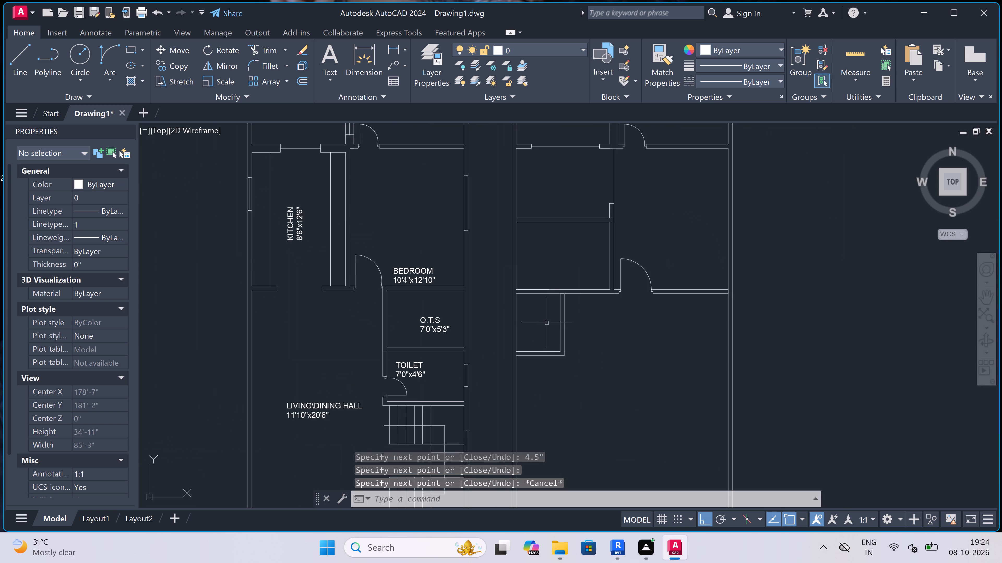
pyautogui.scroll(2, 555, 307)
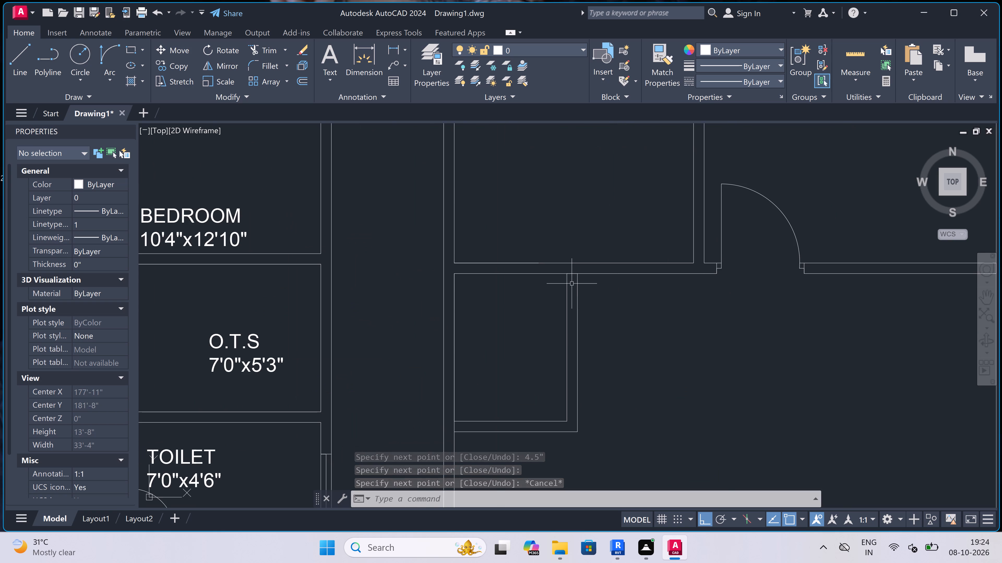
pyautogui.scroll(1, 681, 259)
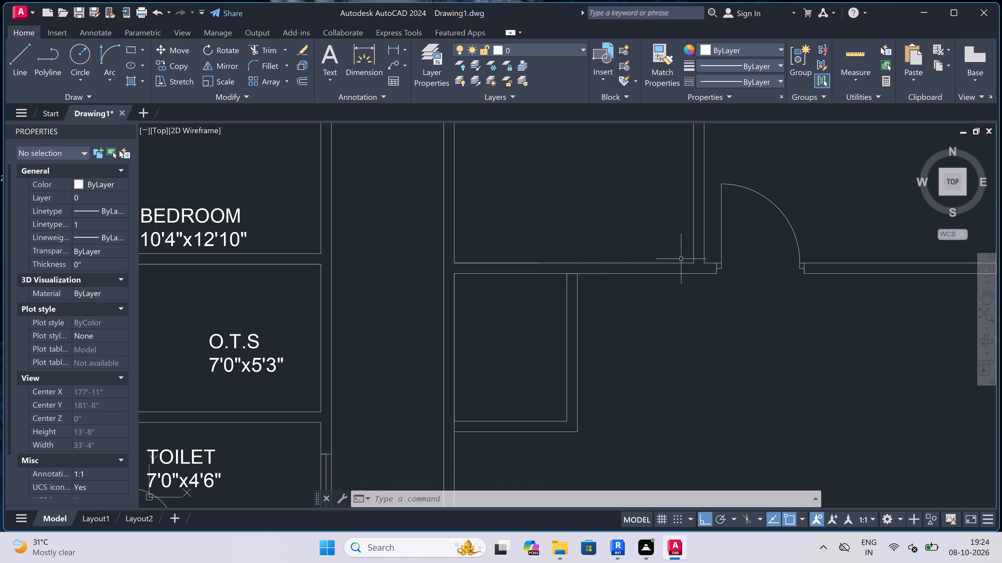
pyautogui.press('space')
pyautogui.click(688, 266)
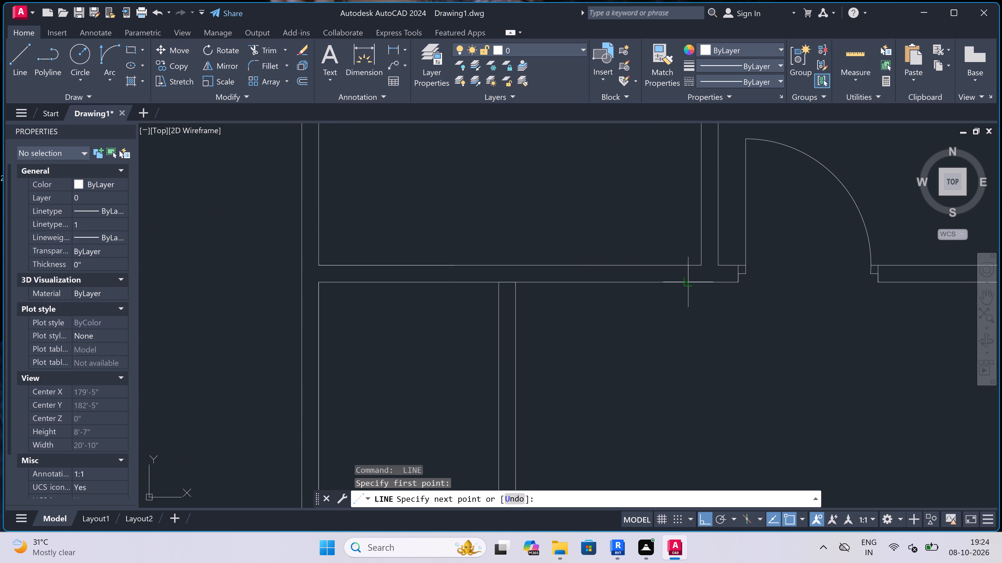
pyautogui.click(688, 283)
pyautogui.scroll(2, 687, 271)
pyautogui.click(688, 278)
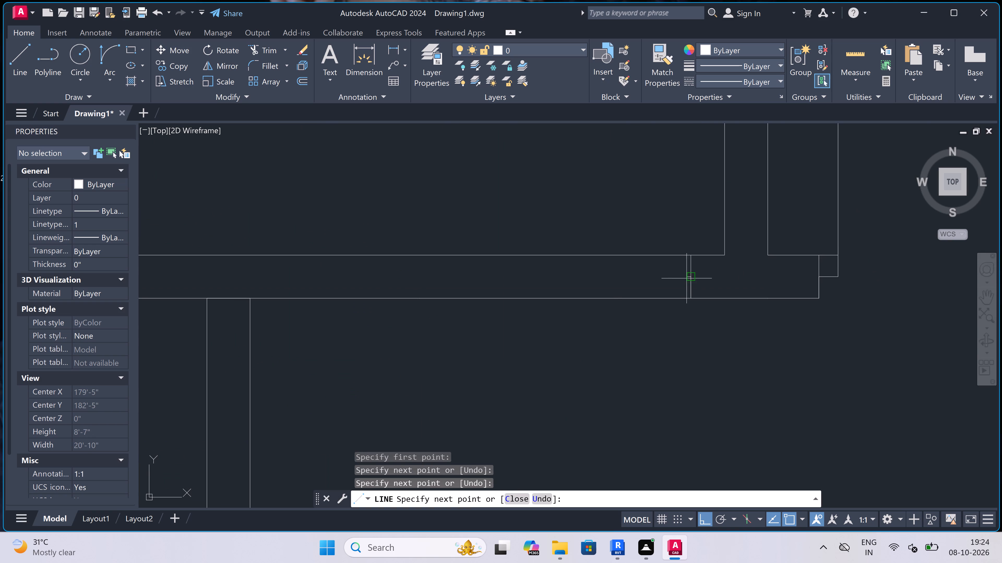
pyautogui.write('2"')
pyautogui.press('space')
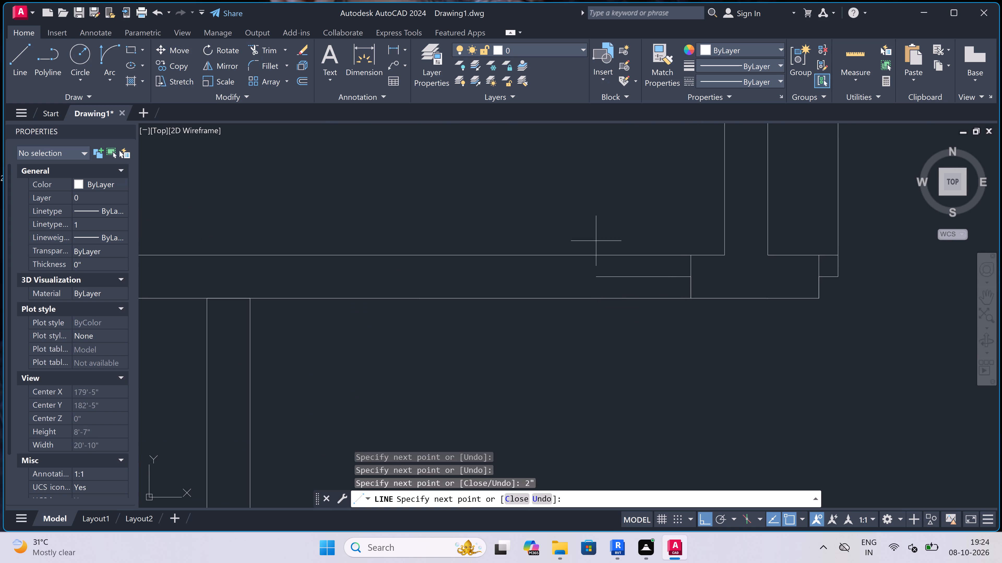
pyautogui.write("3'")
pyautogui.press('space')
pyautogui.press('Escape')
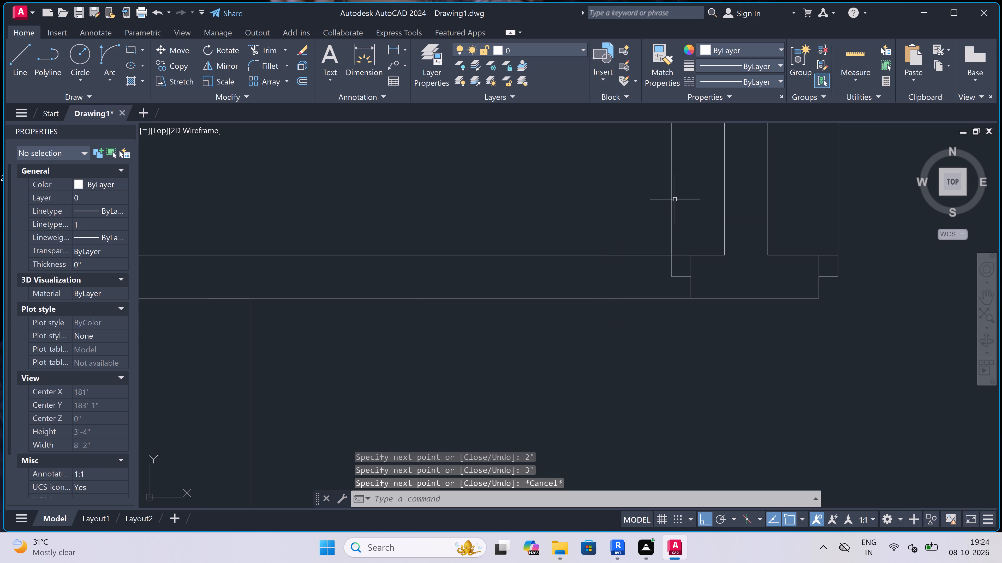
# Draw the opposite jamb line across the closed wall at the new door, with a 2" stop from its midpoint toward the door leaf.
pyautogui.scroll(-3, 501, 322)
pyautogui.scroll(2, 506, 262)
pyautogui.press('space')
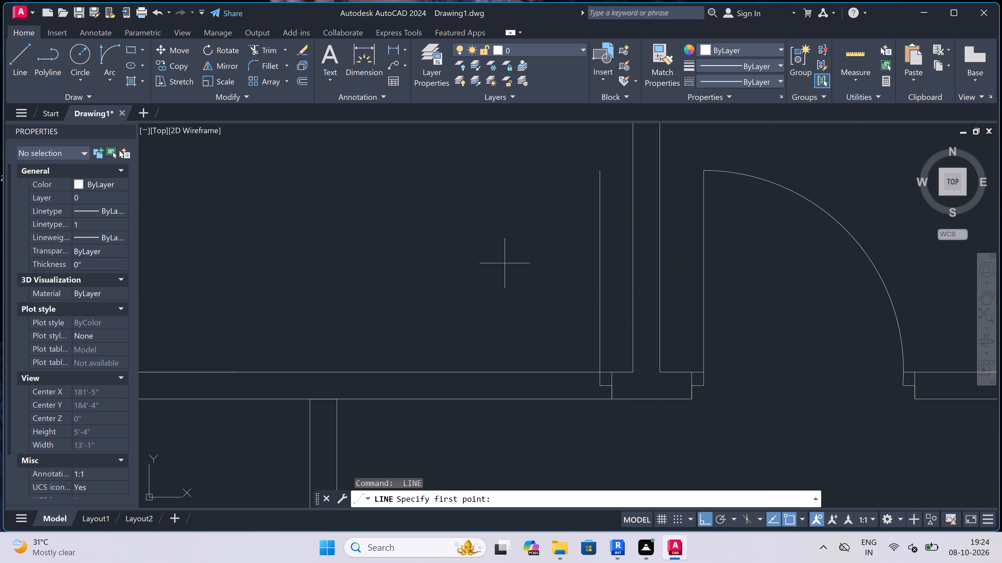
pyautogui.click(417, 371)
pyautogui.click(415, 397)
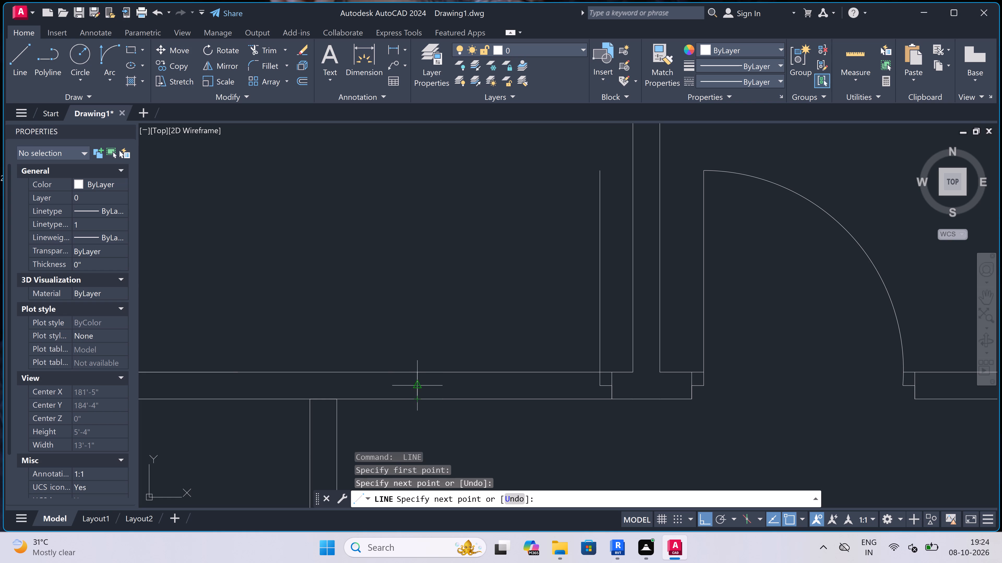
pyautogui.click(417, 387)
pyautogui.write('2"')
pyautogui.press('space')
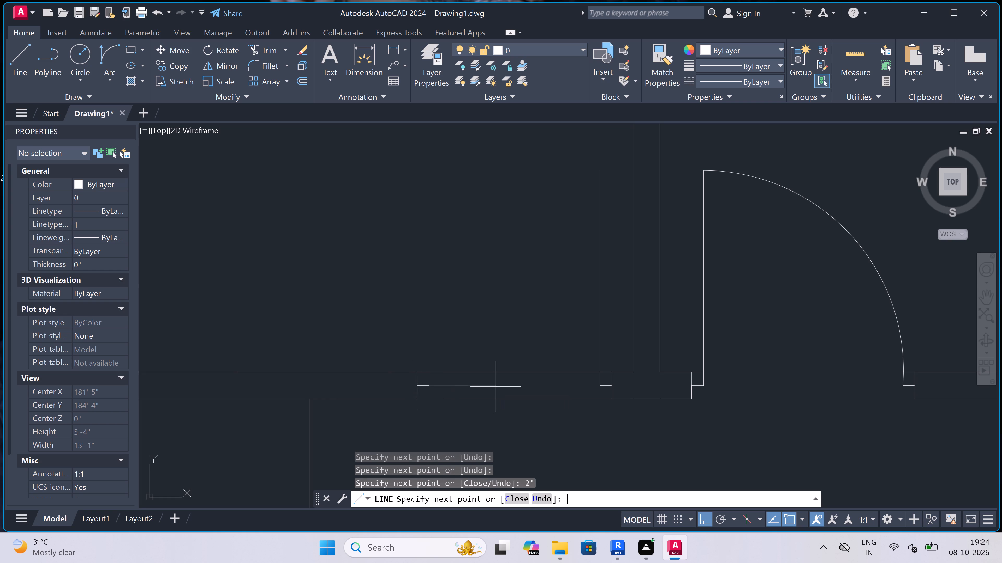
pyautogui.press('Escape')
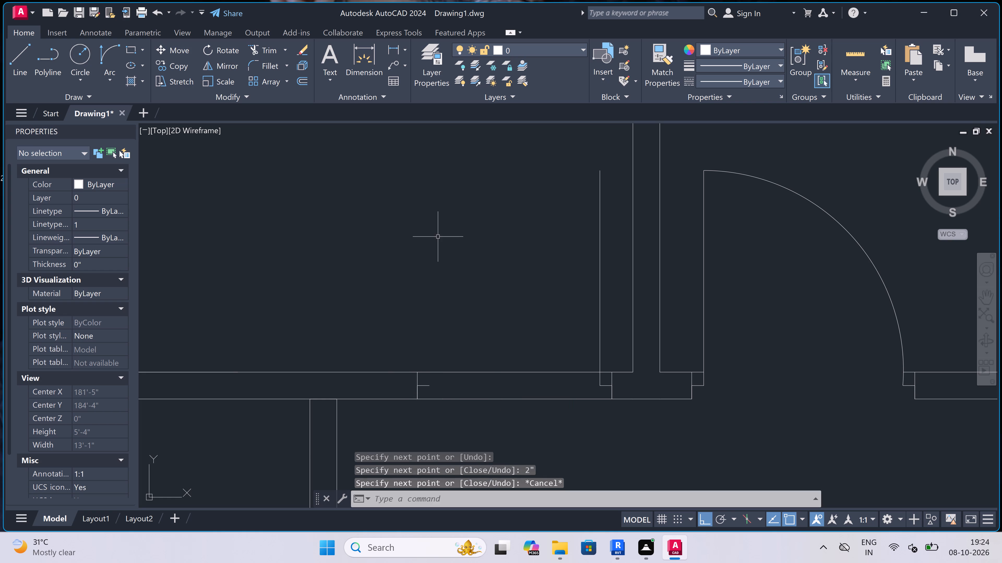
# Draw the door swing arc from the top of the 3' leaf to the end of the opposite 2" stop.
pyautogui.click(102, 54)
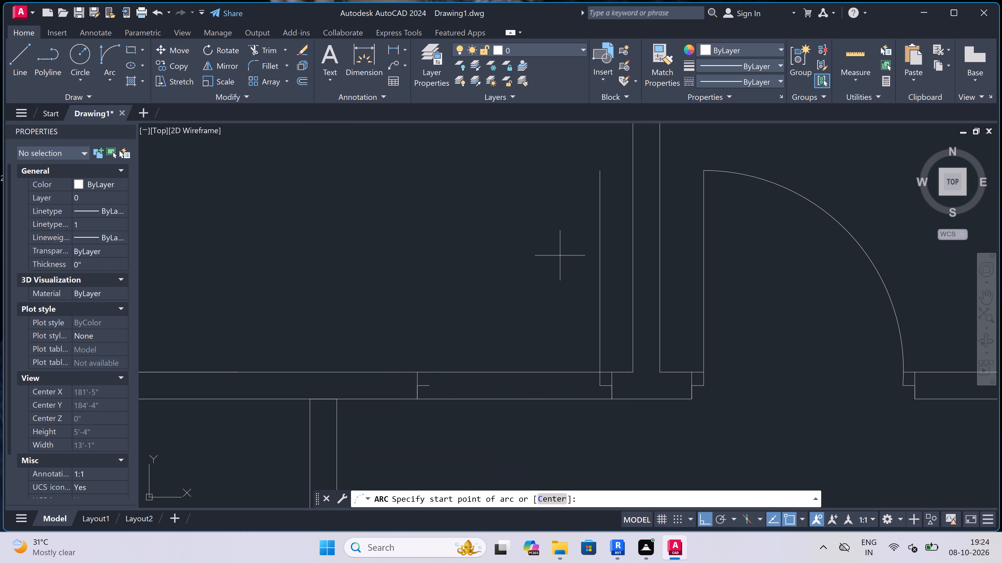
pyautogui.click(599, 176)
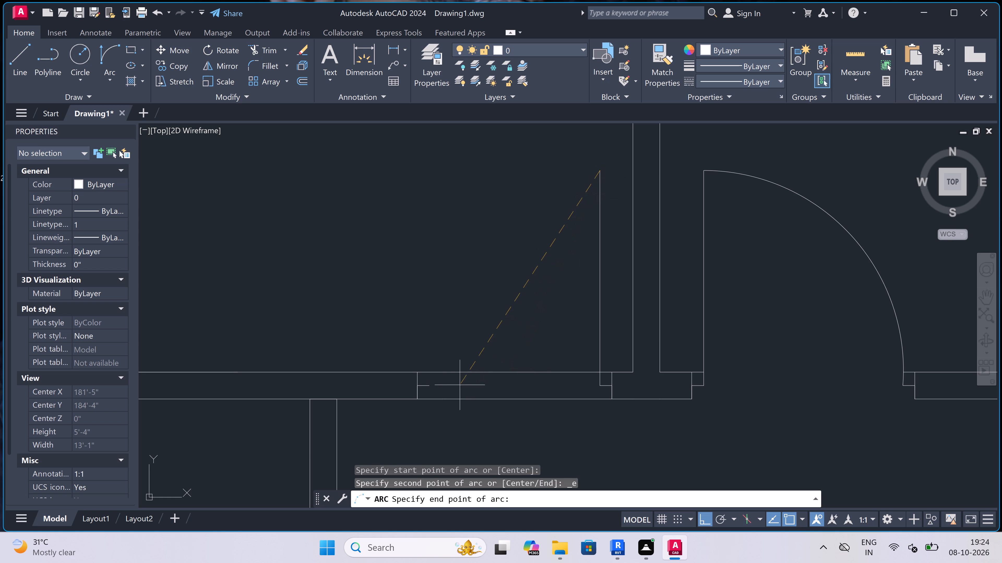
pyautogui.click(431, 386)
pyautogui.click(380, 289)
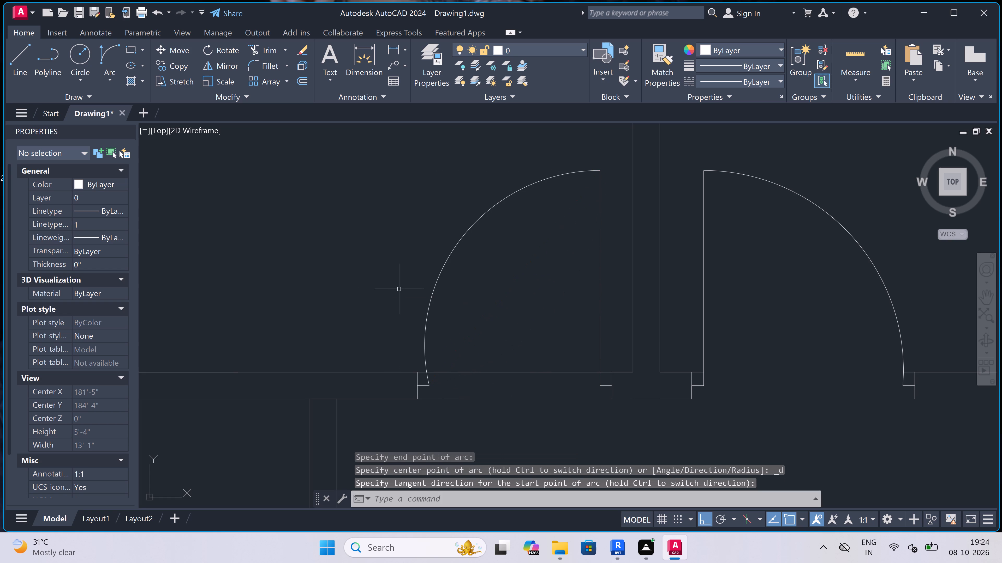
# Trim both wall faces between the jambs to open the new doorway left of the partition.
pyautogui.write('tr')
pyautogui.press('space')
pyautogui.moveTo(534, 308); pyautogui.dragTo(534, 311)
pyautogui.click(521, 412)
pyautogui.scroll(-2, 522, 351)
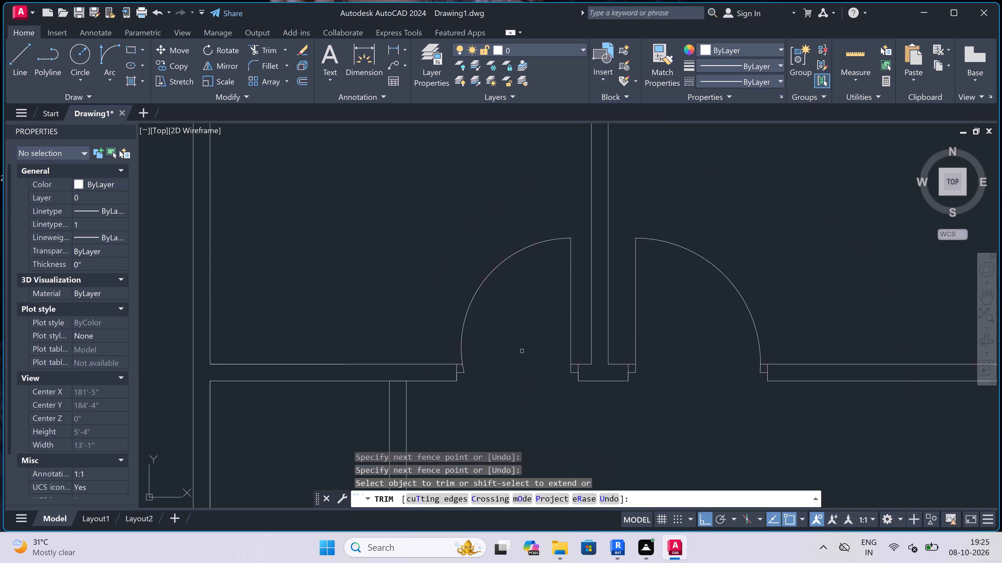
# Trim the closed wall's lower face where the side wall of the 4' by 5'3" space meets it.
pyautogui.scroll(3, 443, 376)
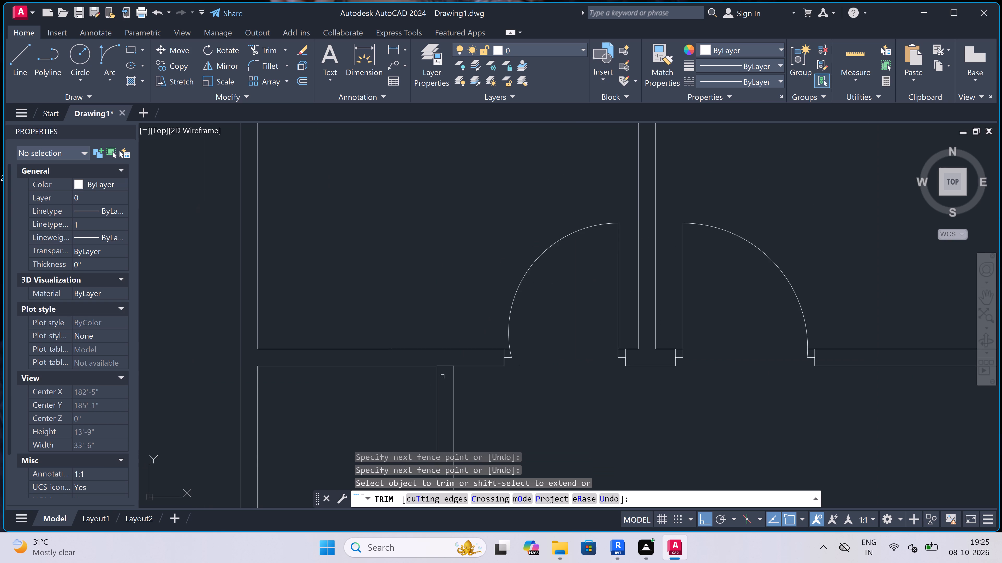
pyautogui.click(443, 376)
pyautogui.click(443, 348)
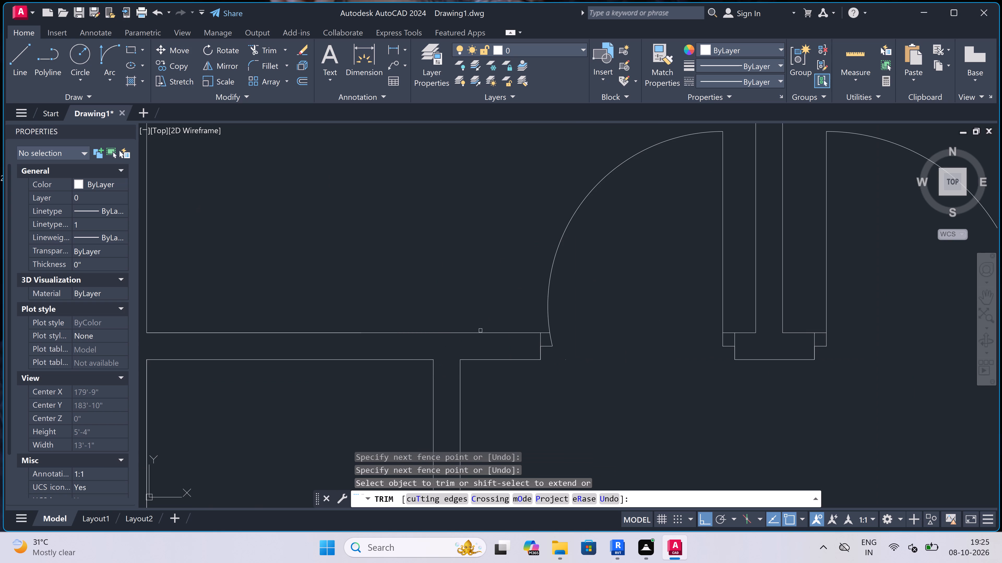
pyautogui.press('Escape')
# Draw the upper jamb line across the side wall of the 4' by 5'3" space, a little below the closed wall.
pyautogui.scroll(-5, 512, 295)
pyautogui.scroll(3, 509, 314)
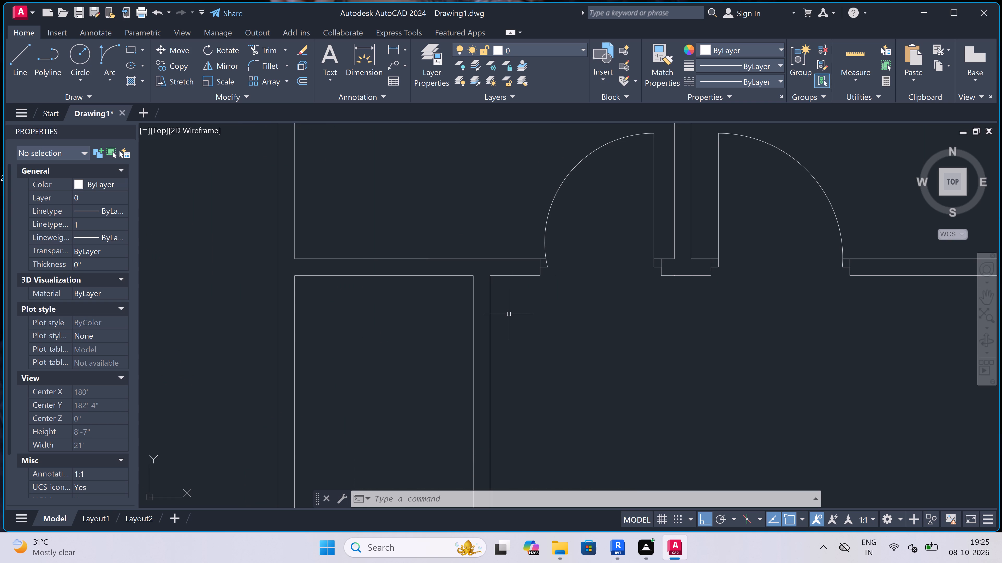
pyautogui.scroll(-2, 482, 270)
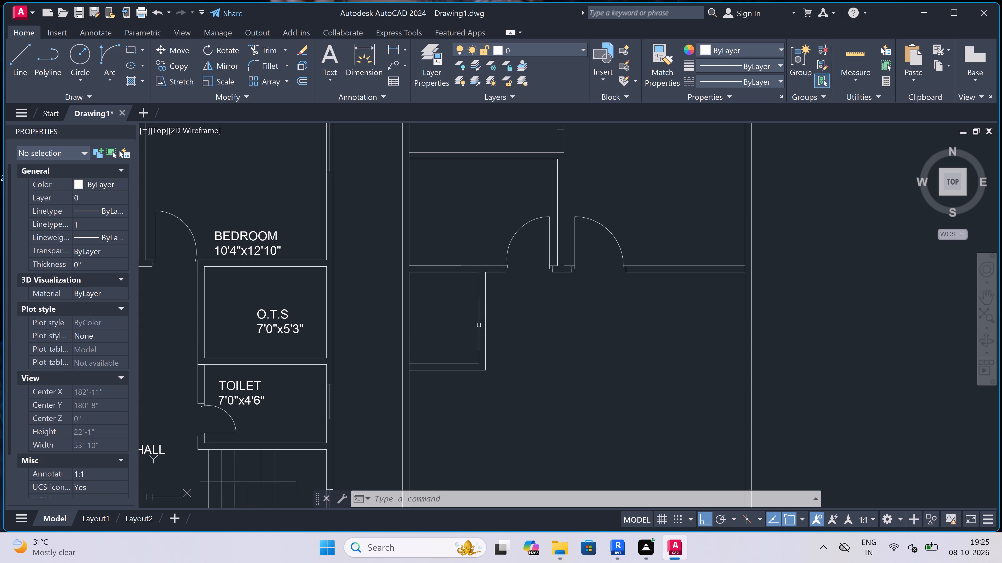
pyautogui.write('l')
pyautogui.press('space')
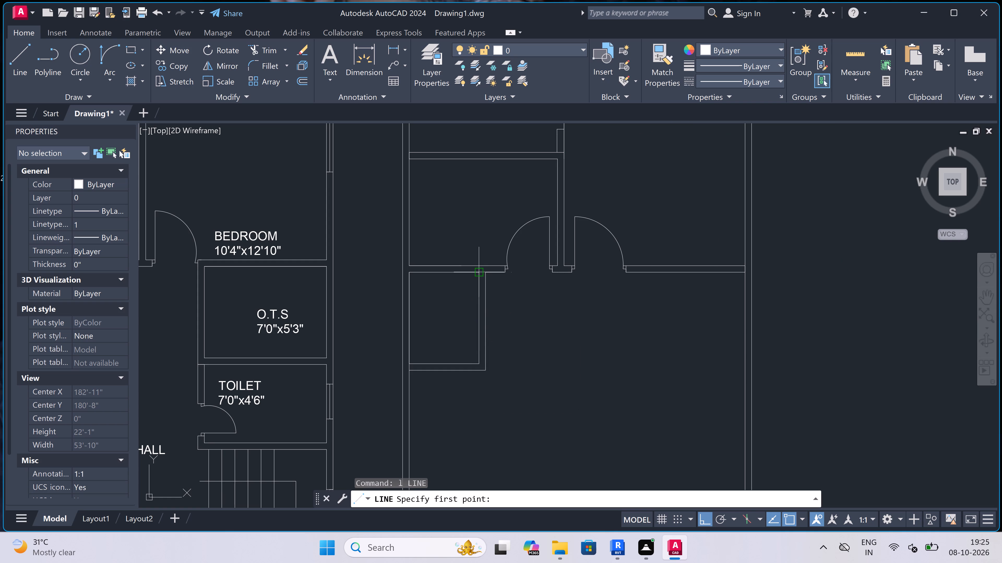
pyautogui.click(479, 288)
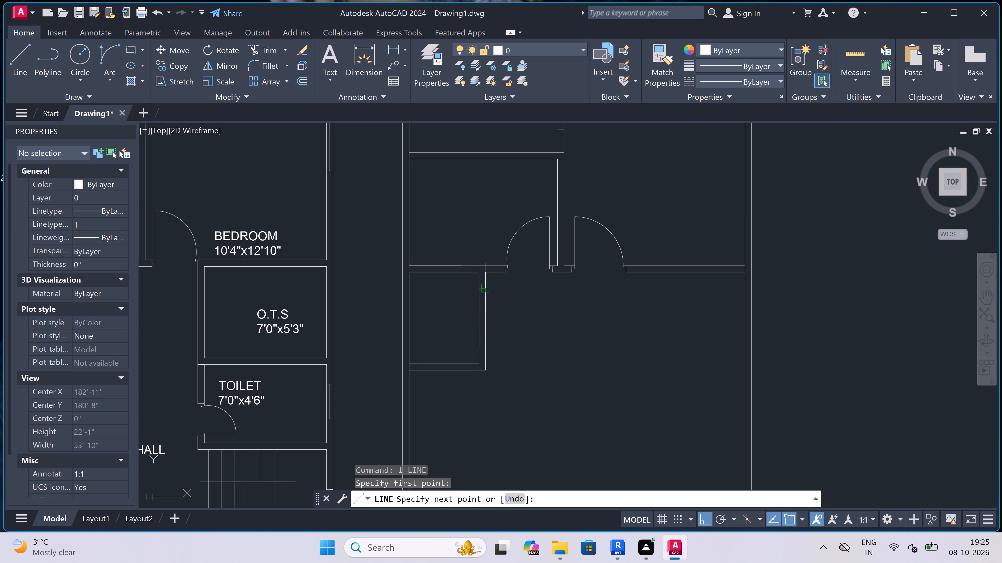
pyautogui.click(488, 289)
pyautogui.press('Escape')
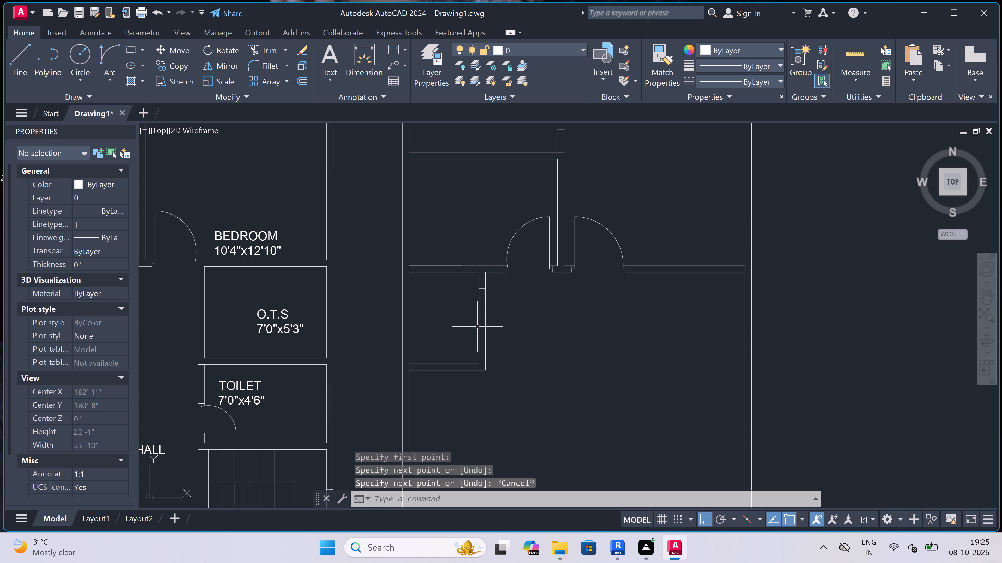
# Draw the lower jamb line across the same side wall and join the midpoints of both jamb lines with a centre line.
pyautogui.press('space')
pyautogui.scroll(1, 477, 337)
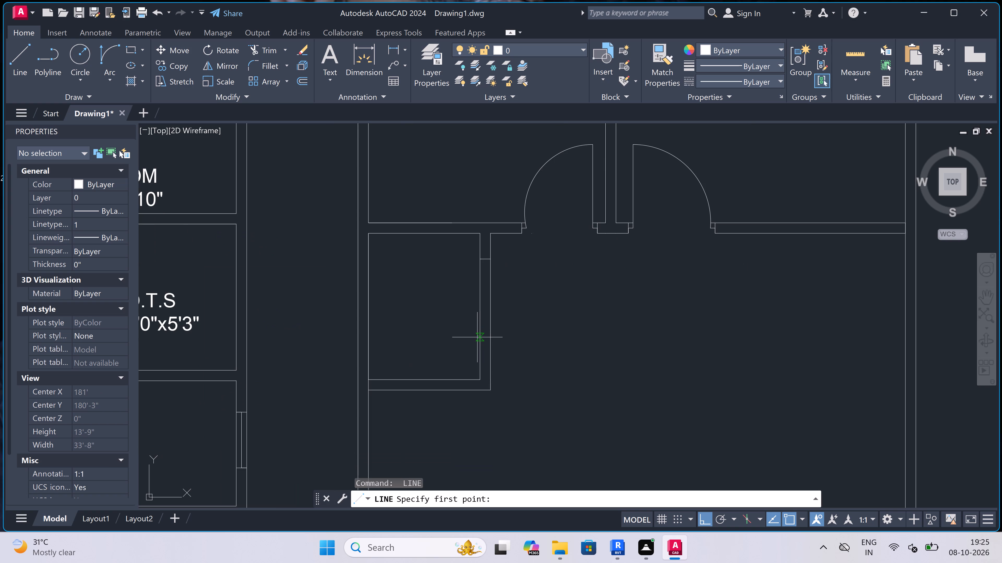
pyautogui.click(479, 341)
pyautogui.click(488, 339)
pyautogui.scroll(1, 486, 339)
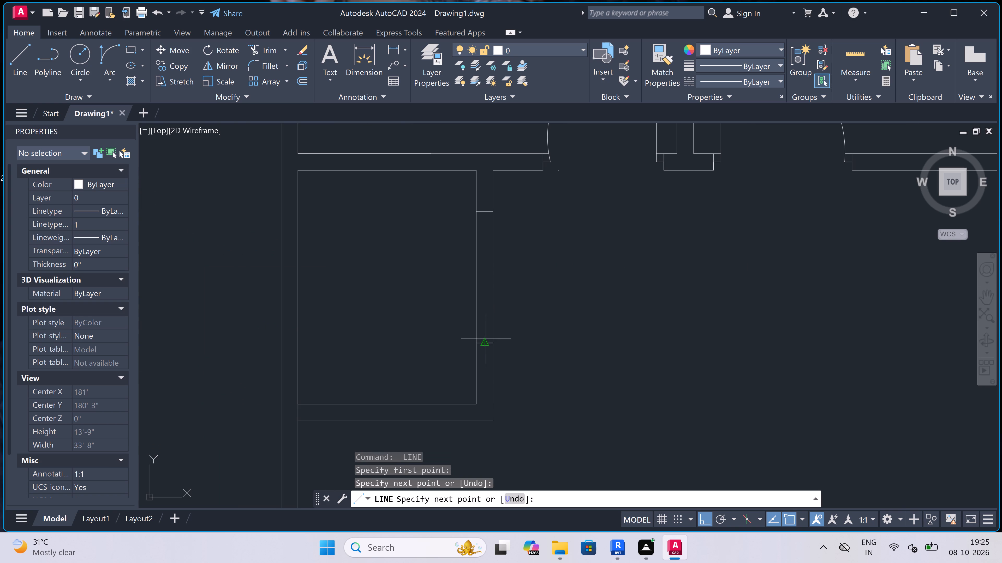
pyautogui.click(486, 340)
pyautogui.click(484, 213)
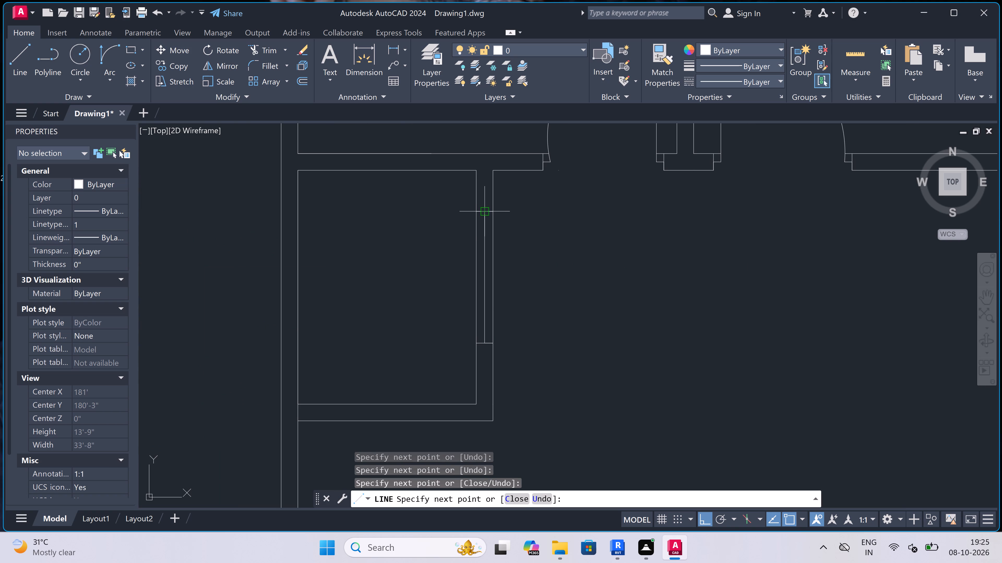
pyautogui.press('Escape')
# Trim both faces of the side wall between the jamb lines, leaving only the centre line in the opening.
pyautogui.write('tr')
pyautogui.press('space')
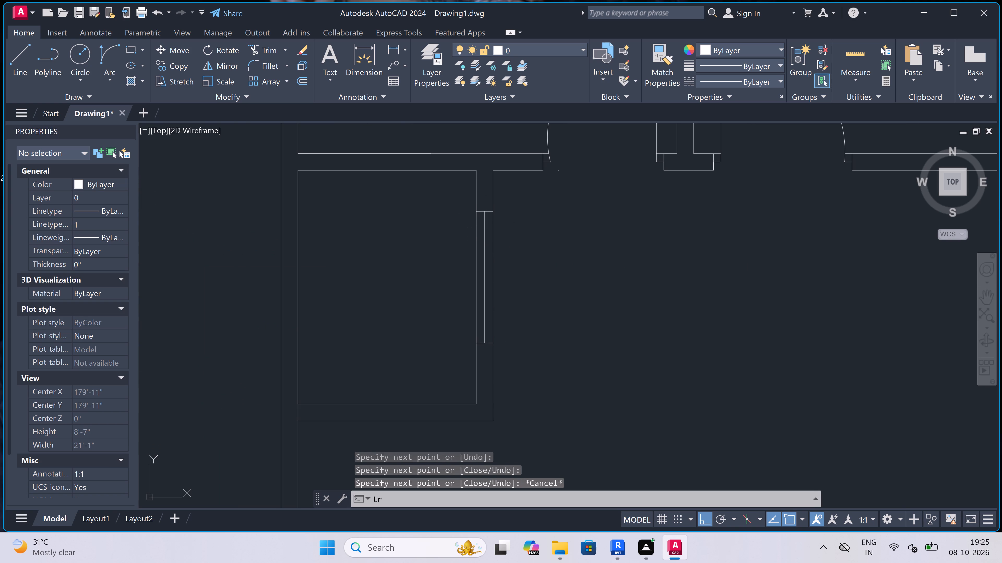
pyautogui.click(494, 259)
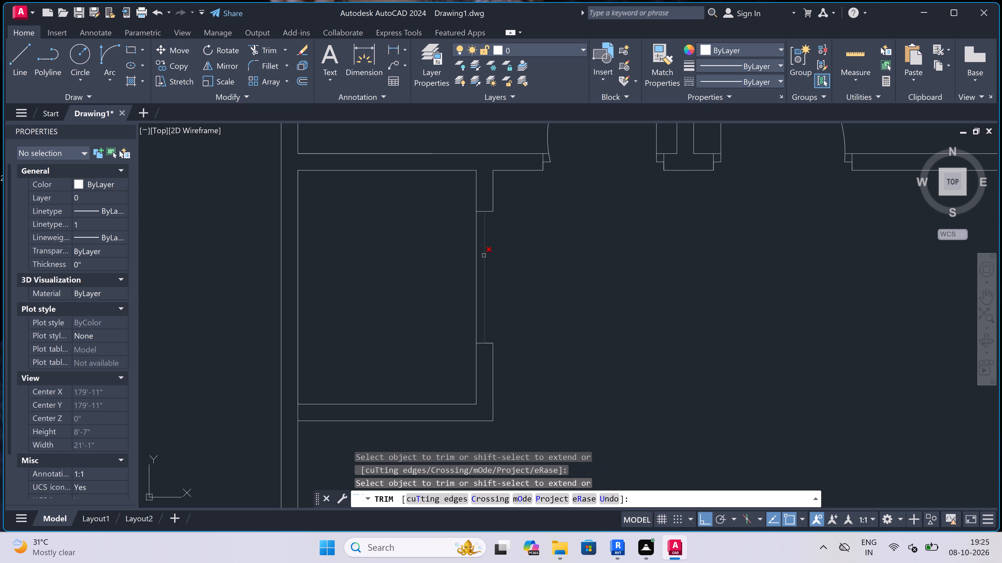
pyautogui.click(476, 247)
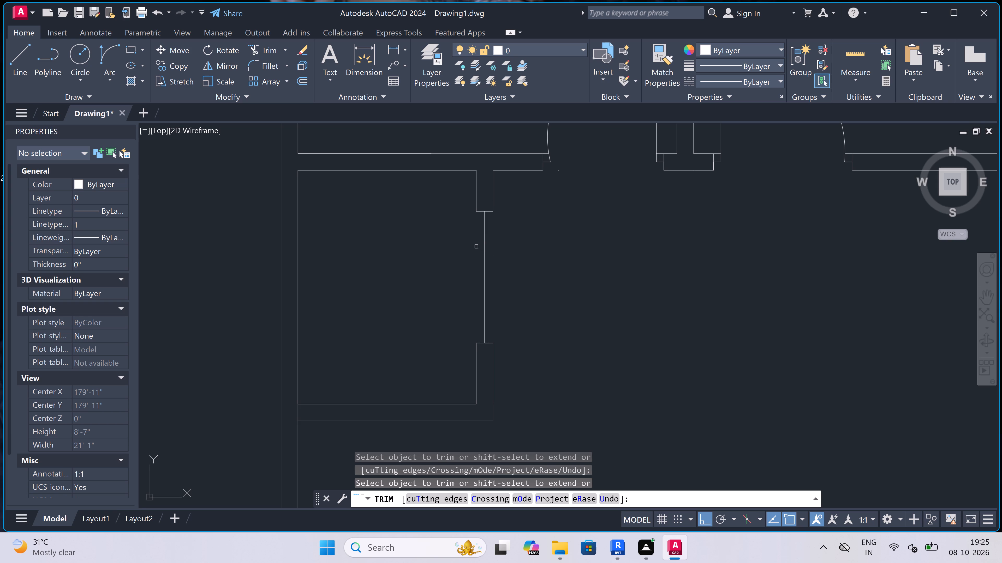
pyautogui.press('Escape')
# Trim the right outer wall's inner face between the two faces of the closed wall to clean their junction.
pyautogui.scroll(-4, 476, 247)
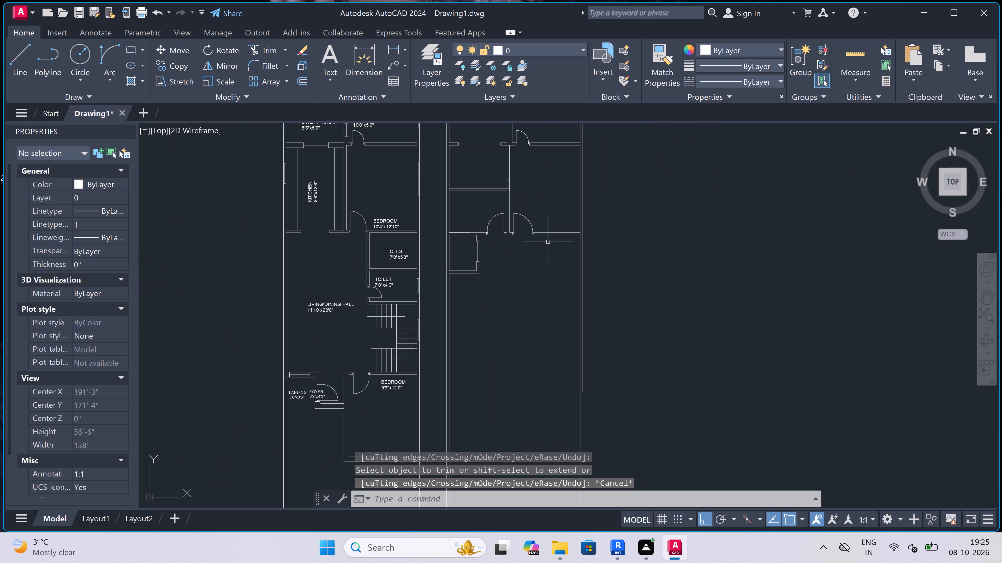
pyautogui.scroll(2, 576, 233)
pyautogui.press('space')
pyautogui.scroll(1, 586, 234)
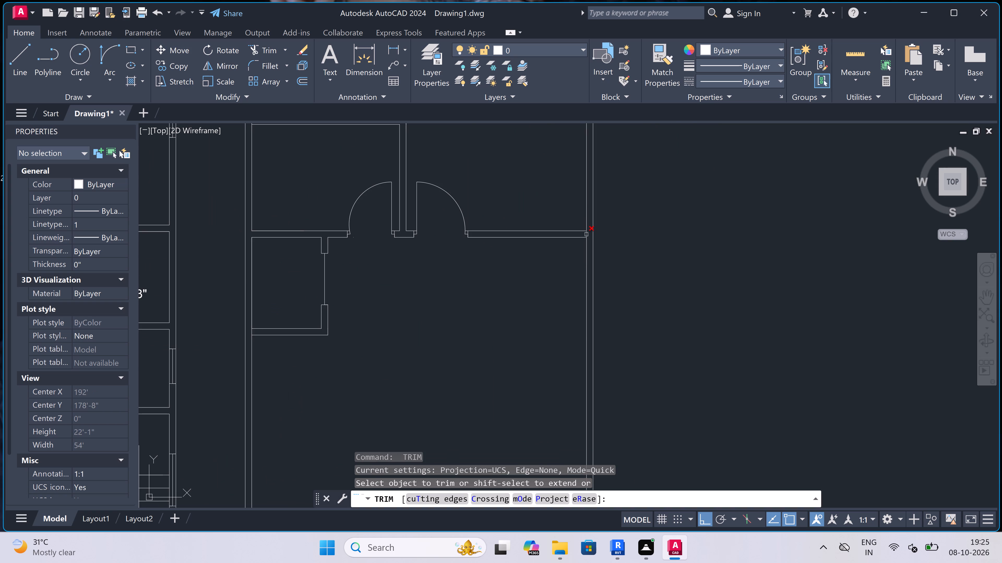
pyautogui.scroll(2, 586, 234)
pyautogui.doubleClick(586, 234)
pyautogui.tripleClick(588, 233)
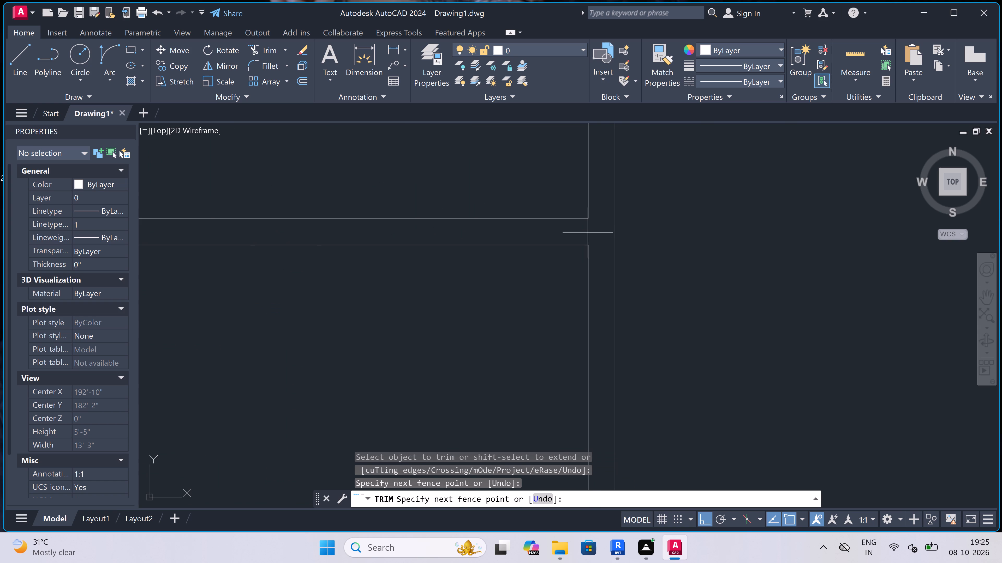
pyautogui.scroll(-1, 588, 233)
pyautogui.click(592, 230)
pyautogui.scroll(-3, 592, 230)
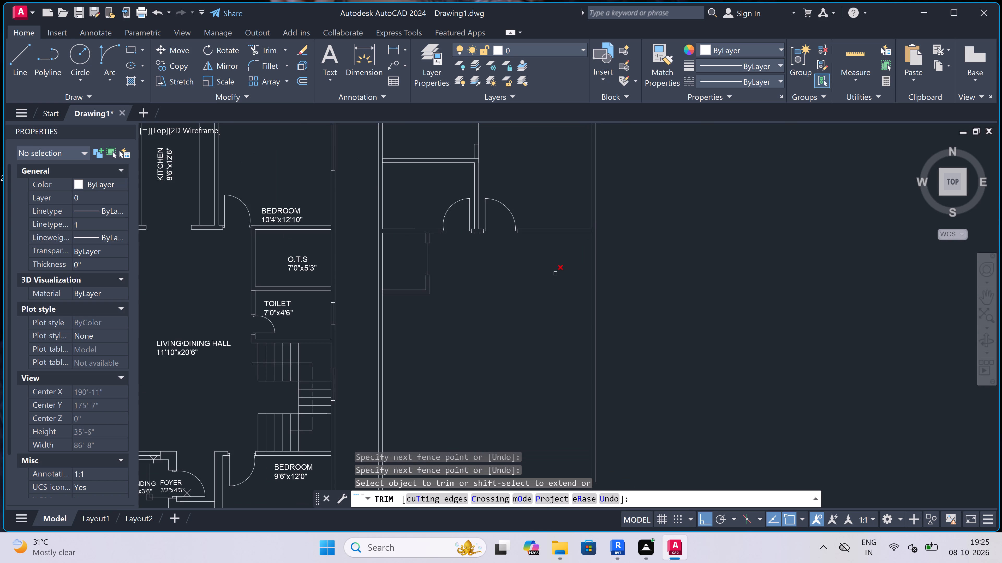
pyautogui.press('Escape')
# Draw lines from the corner of the closed wall and right outer wall, 6' down along the outer wall and 7' leftward.
pyautogui.scroll(2, 570, 238)
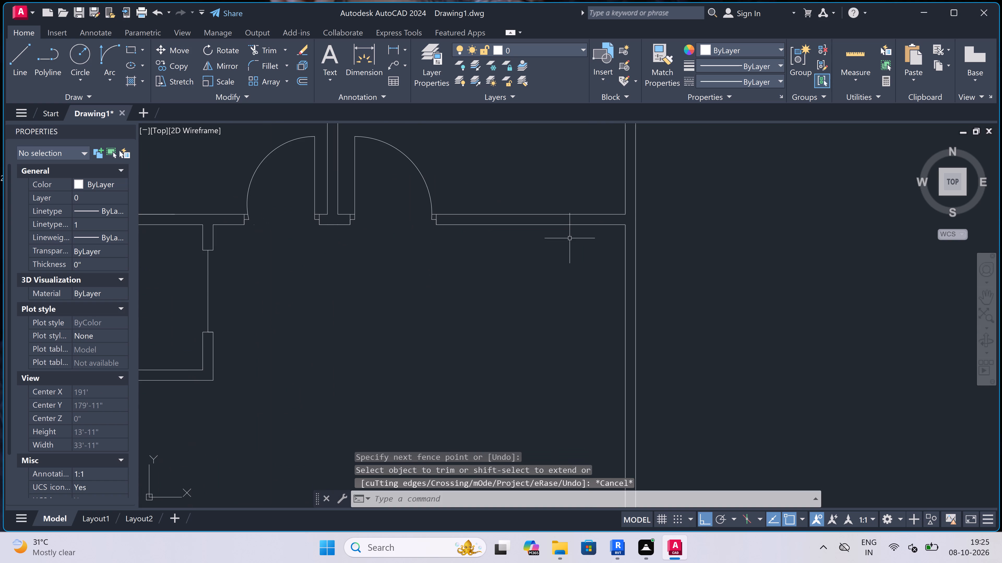
pyautogui.write('l')
pyautogui.press('space')
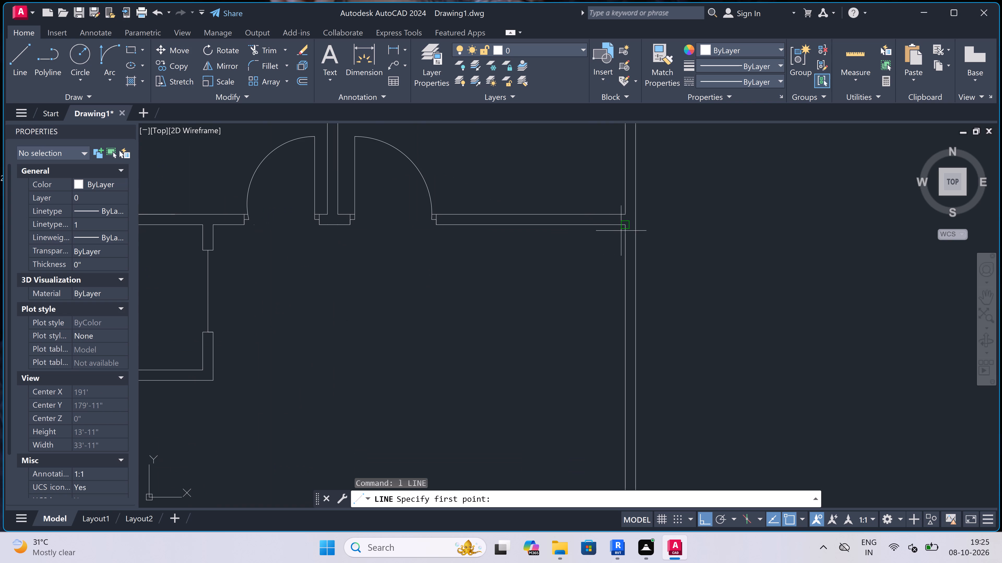
pyautogui.click(625, 224)
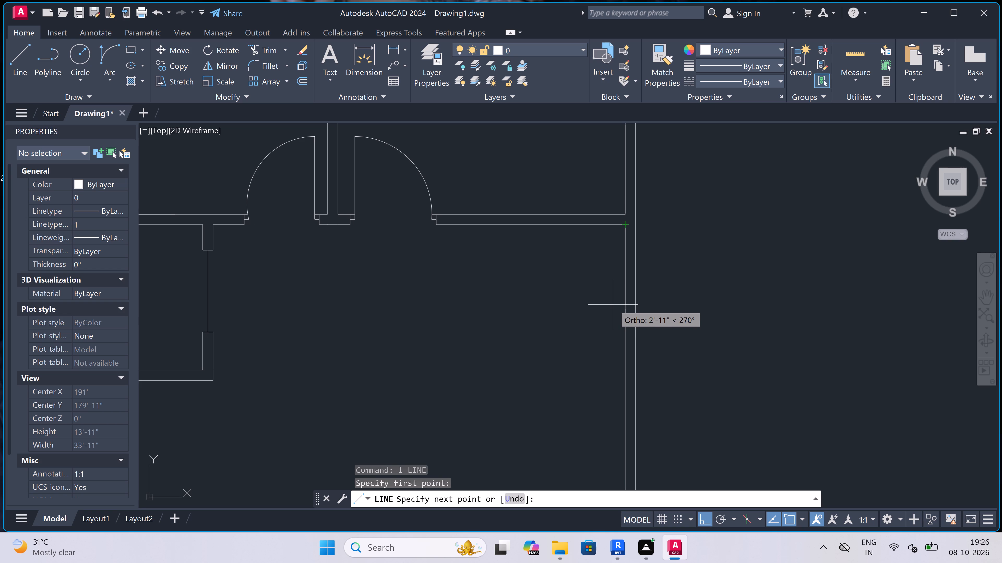
pyautogui.write("6'")
pyautogui.press('space')
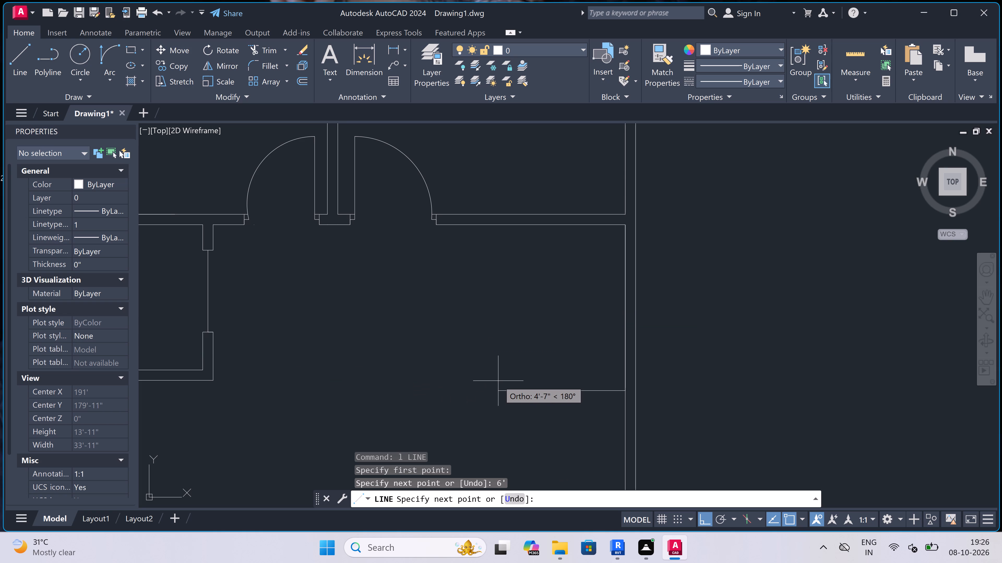
pyautogui.write("7'")
pyautogui.press('space')
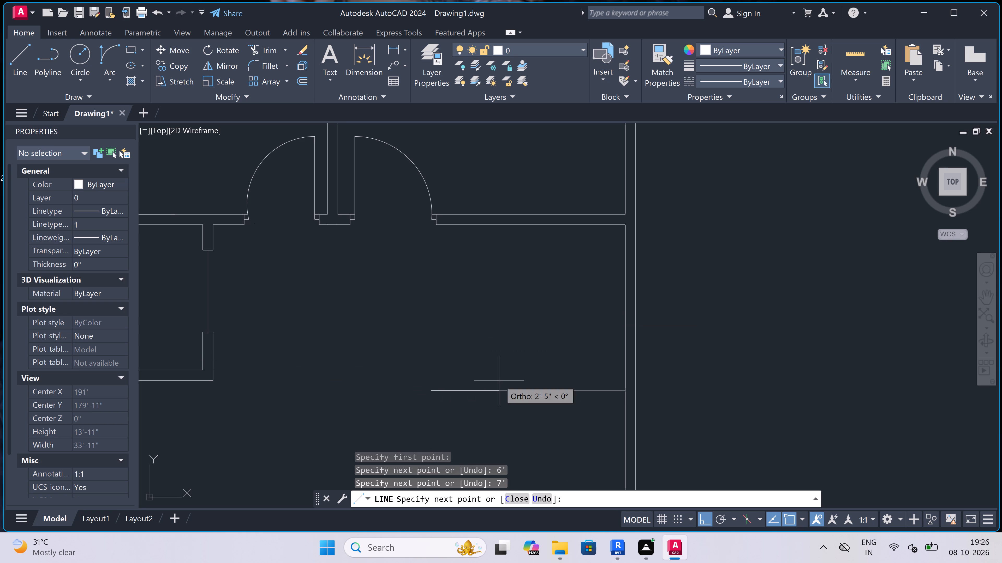
# Continue the outline from the 7' line's left end vertically up to just past the closed wall's upper face.
pyautogui.scroll(1, 432, 198)
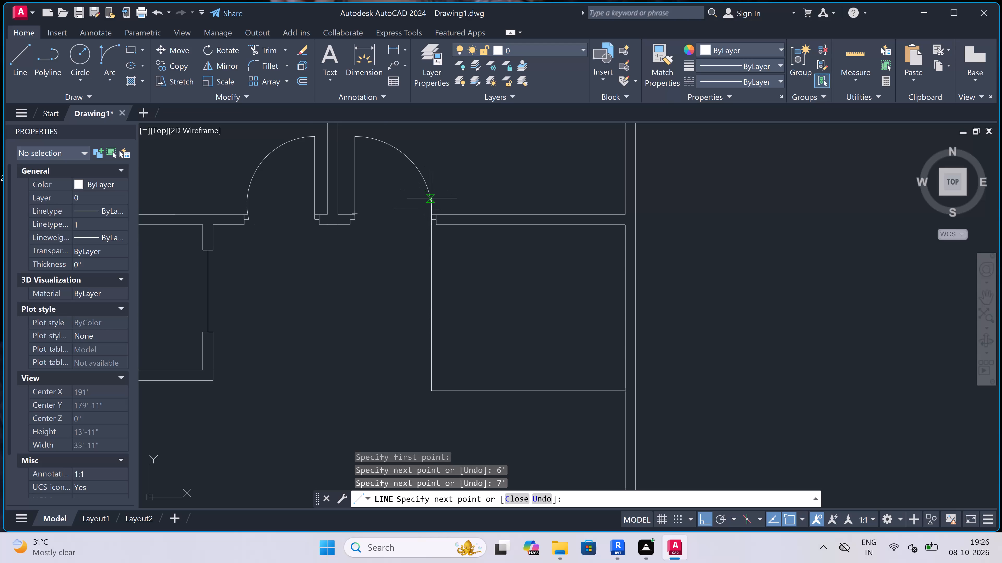
pyautogui.scroll(1, 432, 198)
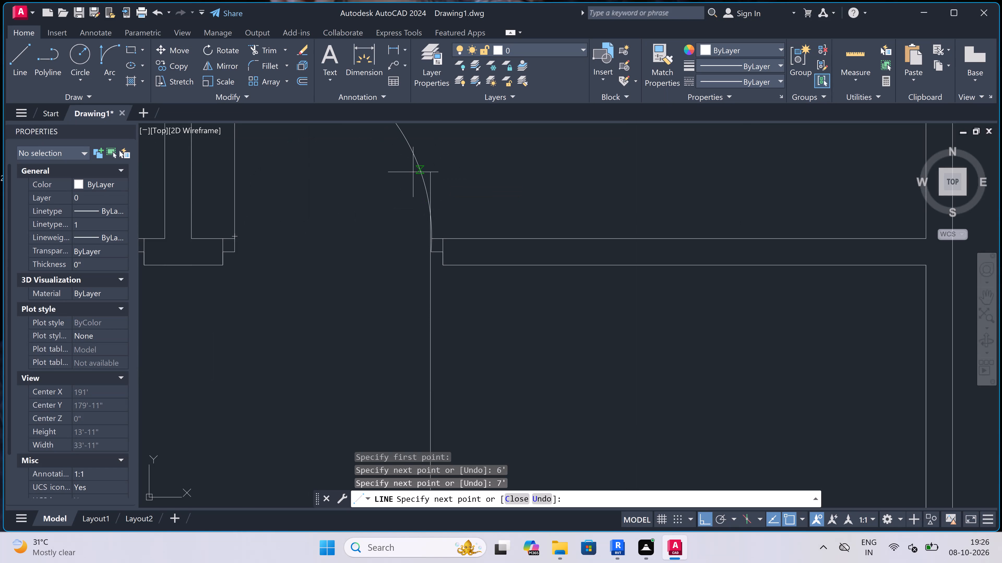
pyautogui.scroll(-3, 466, 188)
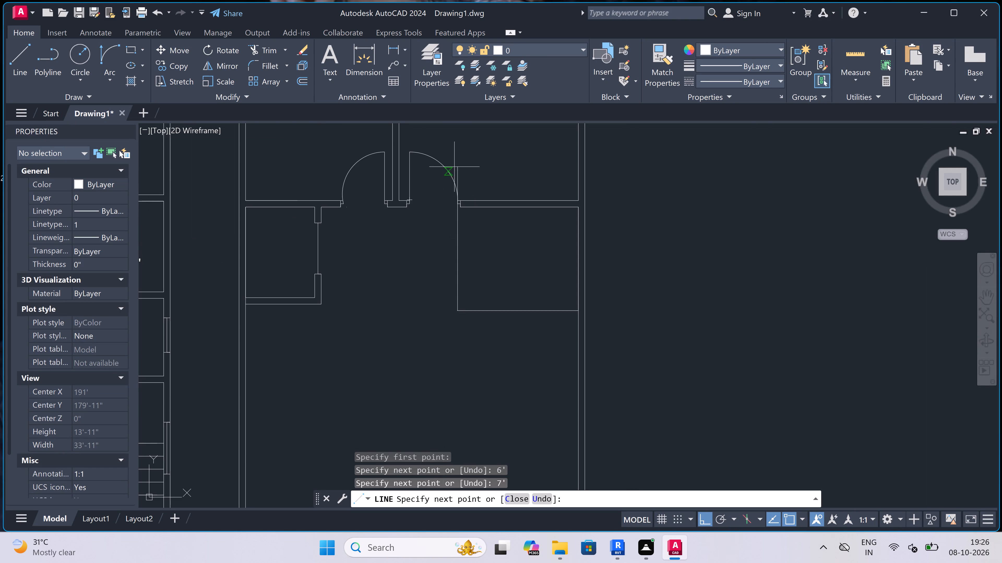
pyautogui.scroll(2, 451, 181)
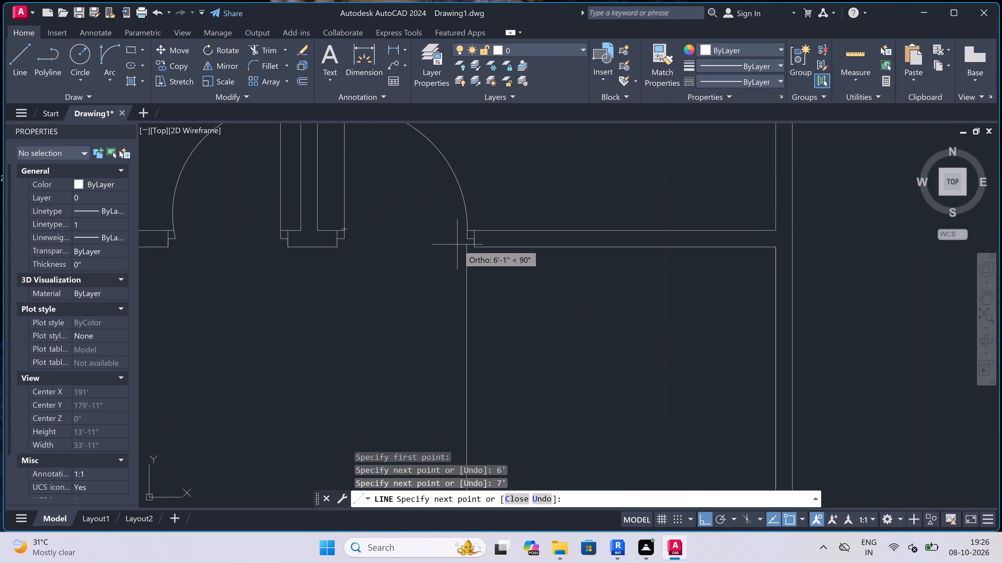
pyautogui.scroll(2, 470, 242)
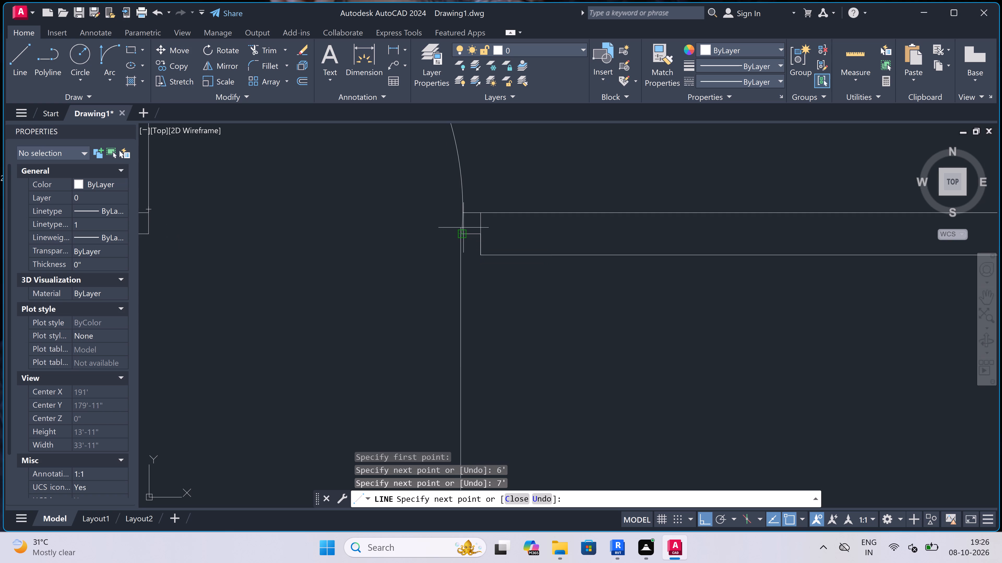
pyautogui.scroll(3, 463, 227)
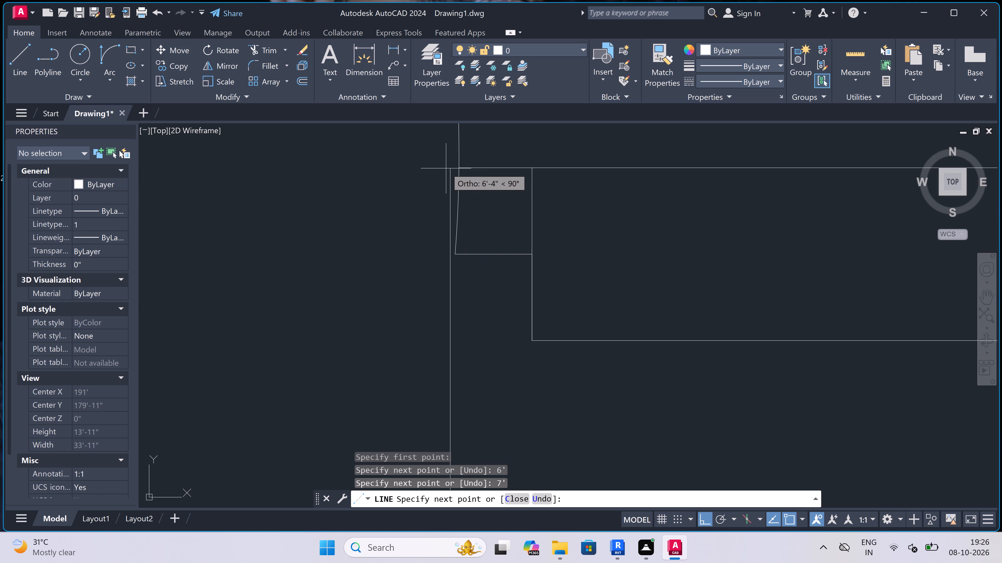
pyautogui.click(447, 160)
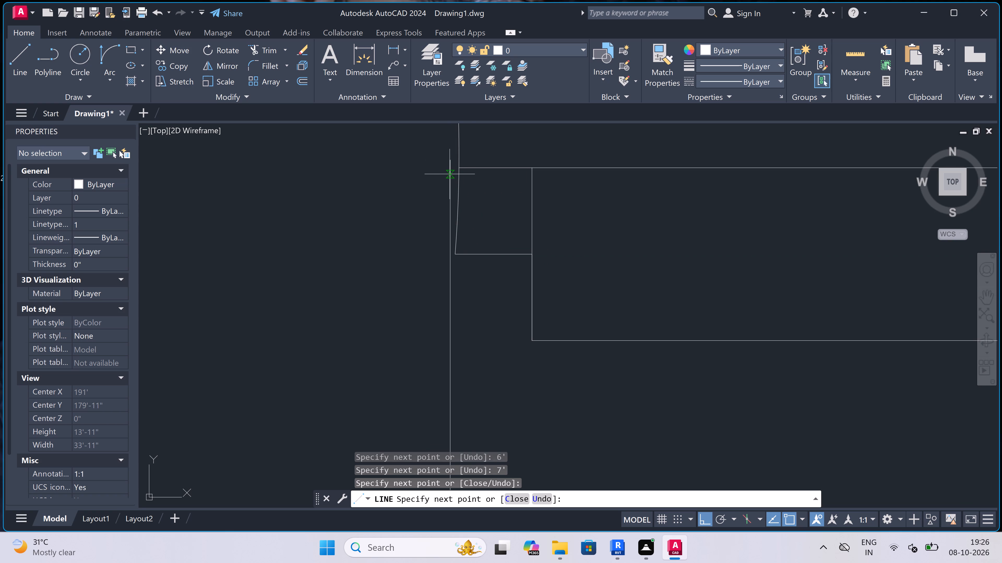
pyautogui.press('Escape')
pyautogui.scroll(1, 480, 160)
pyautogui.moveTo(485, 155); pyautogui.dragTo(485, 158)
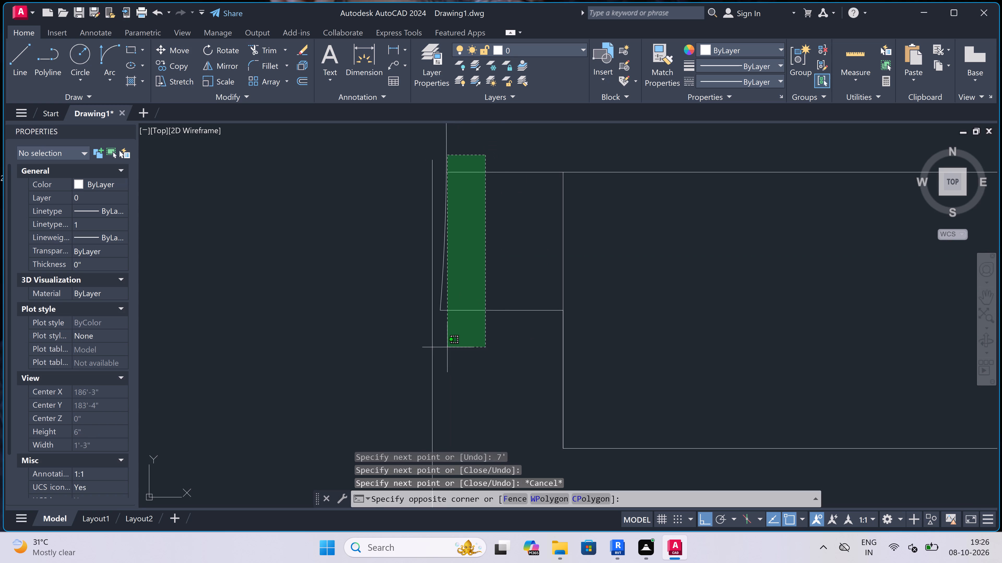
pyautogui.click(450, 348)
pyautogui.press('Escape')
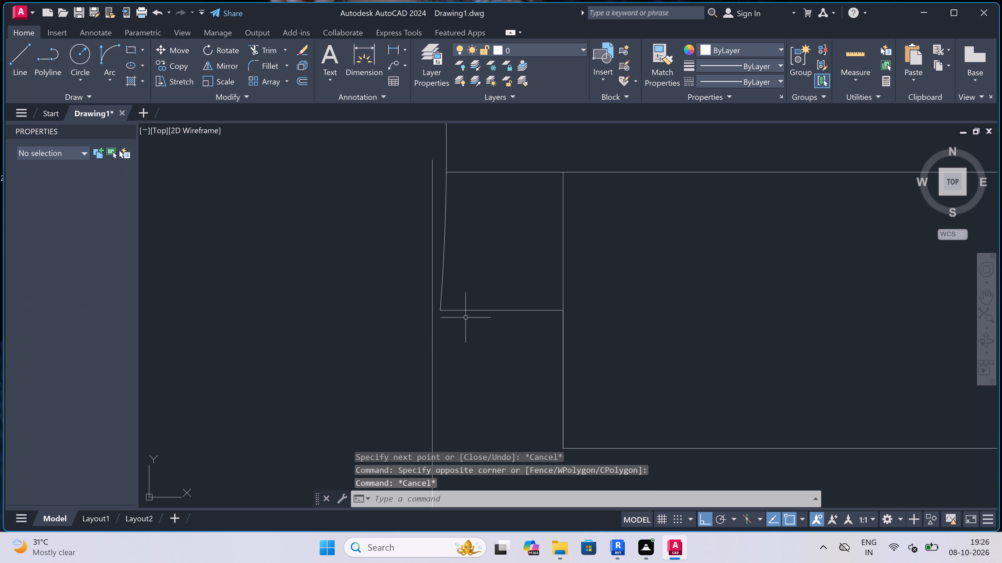
# Trim away the right swing door's arc end, short stop line and wall-end line beside the 7' by 6' room's left line.
pyautogui.press('t')
pyautogui.press('r')
pyautogui.press('space')
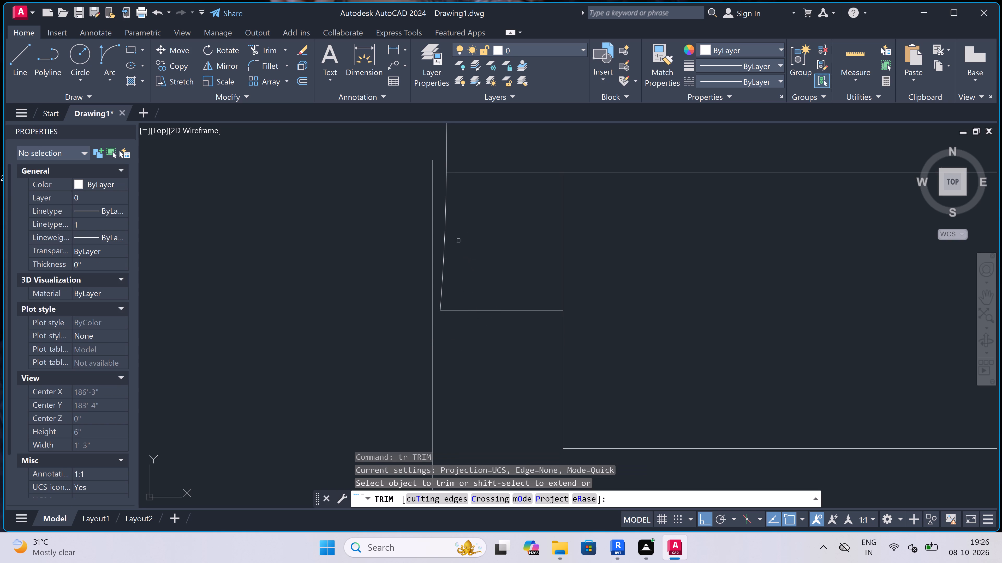
pyautogui.click(441, 222)
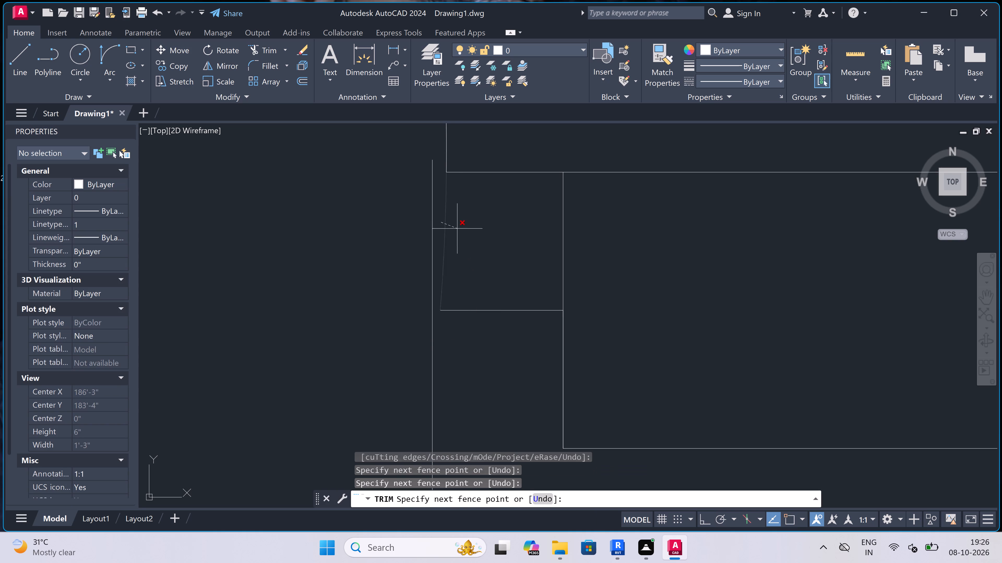
pyautogui.click(459, 229)
pyautogui.click(469, 328)
pyautogui.click(470, 288)
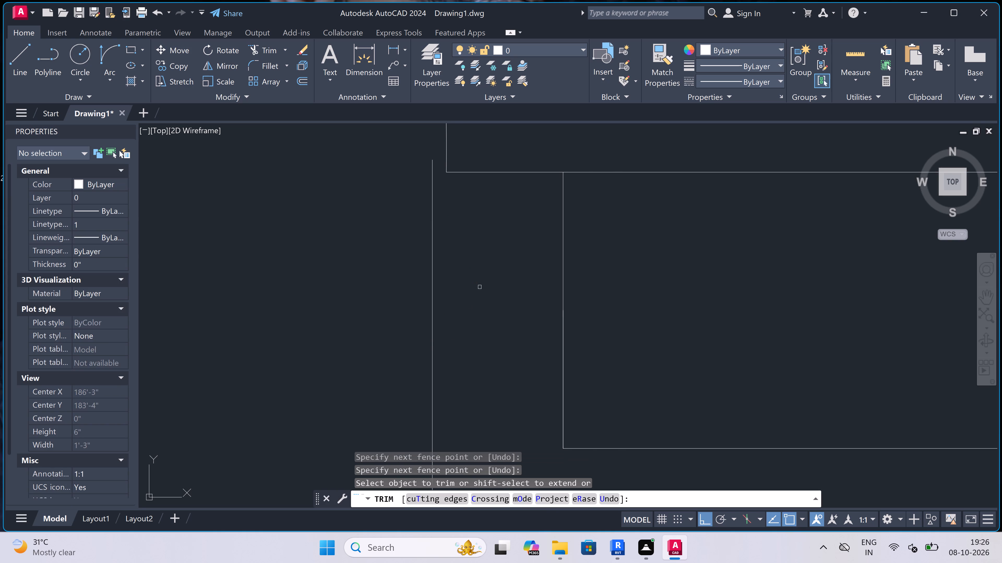
pyautogui.click(526, 281)
pyautogui.click(617, 330)
pyautogui.click(610, 343)
pyautogui.click(551, 367)
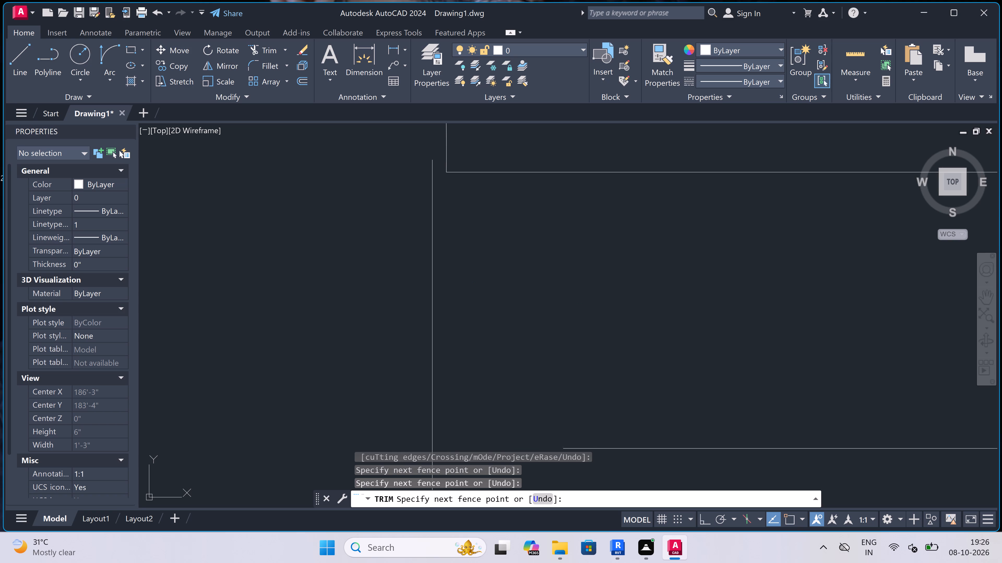
# Remove the rest of the right door's swing arc above the closed wall with Trim.
pyautogui.scroll(-3, 538, 308)
pyautogui.click(504, 242)
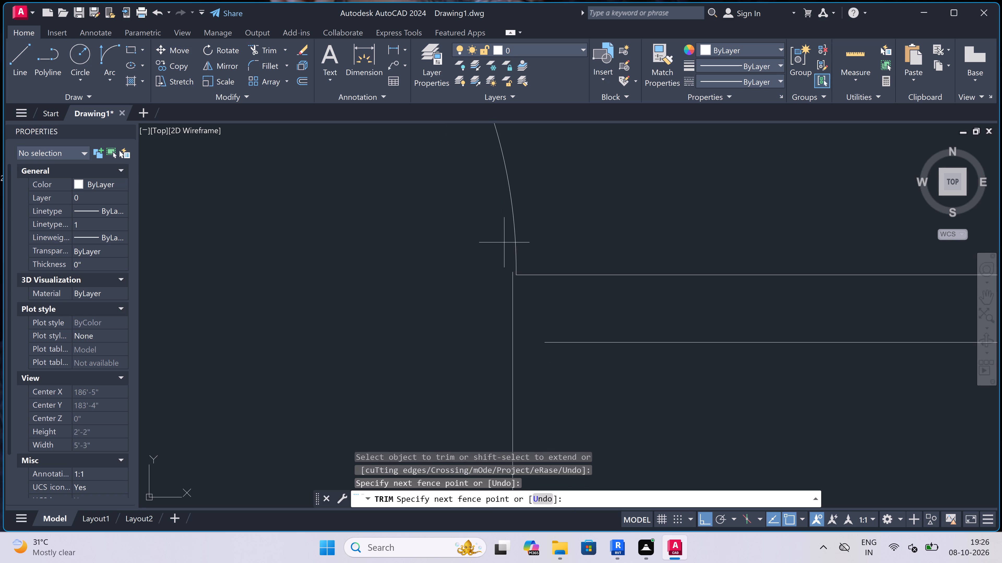
pyautogui.click(530, 217)
pyautogui.scroll(-2, 530, 217)
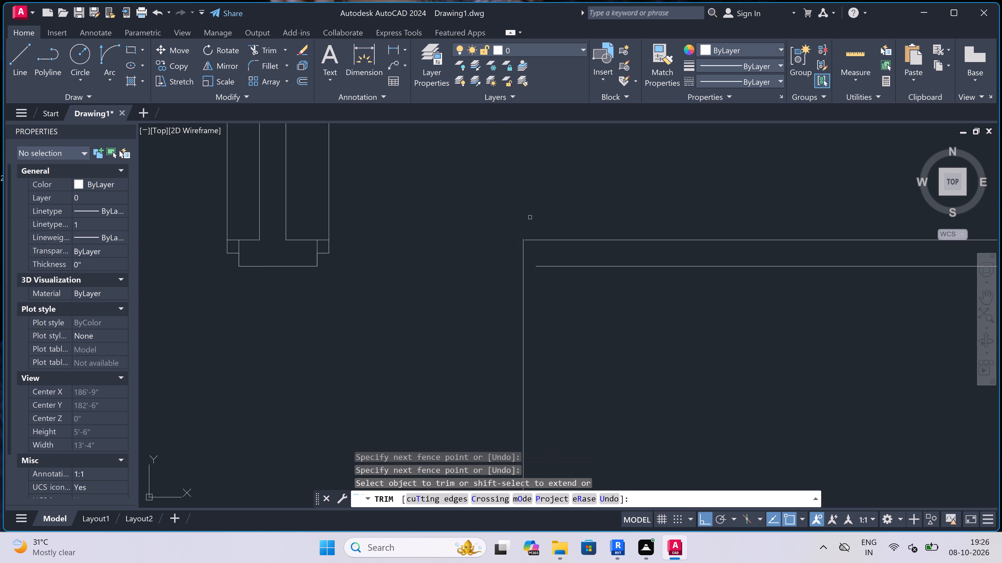
pyautogui.press('Escape')
# Extend the closed wall's lower face to meet the left line of the 7' by 6' room.
pyautogui.write('ex')
pyautogui.press('space')
pyautogui.click(545, 228)
pyautogui.click(564, 360)
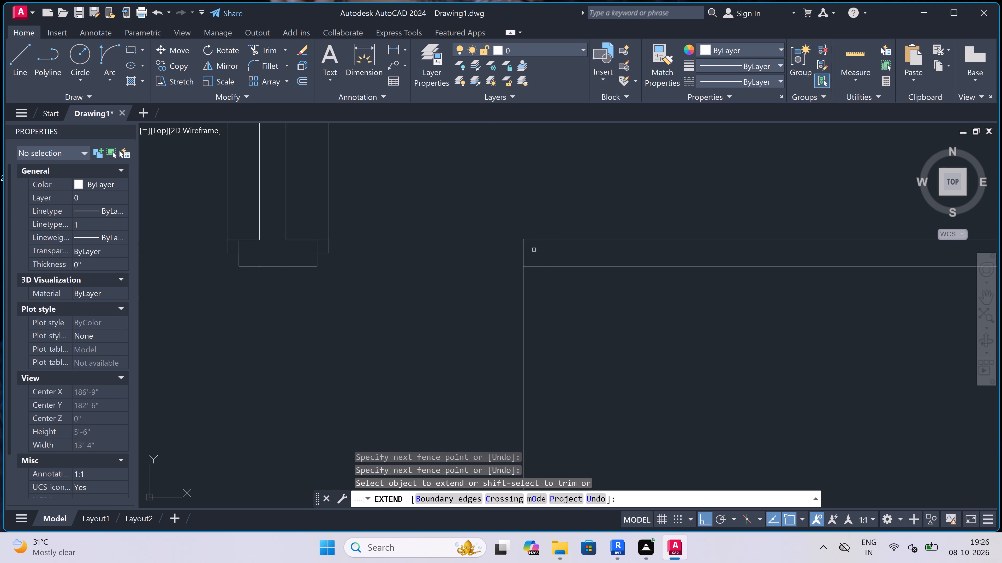
pyautogui.scroll(6, 523, 236)
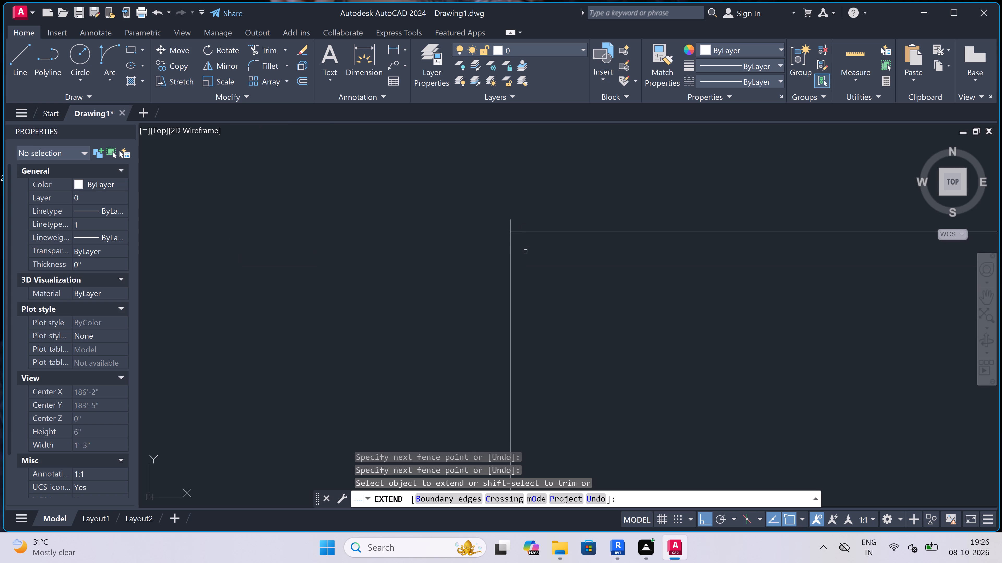
pyautogui.scroll(5, 509, 218)
pyautogui.press('Escape')
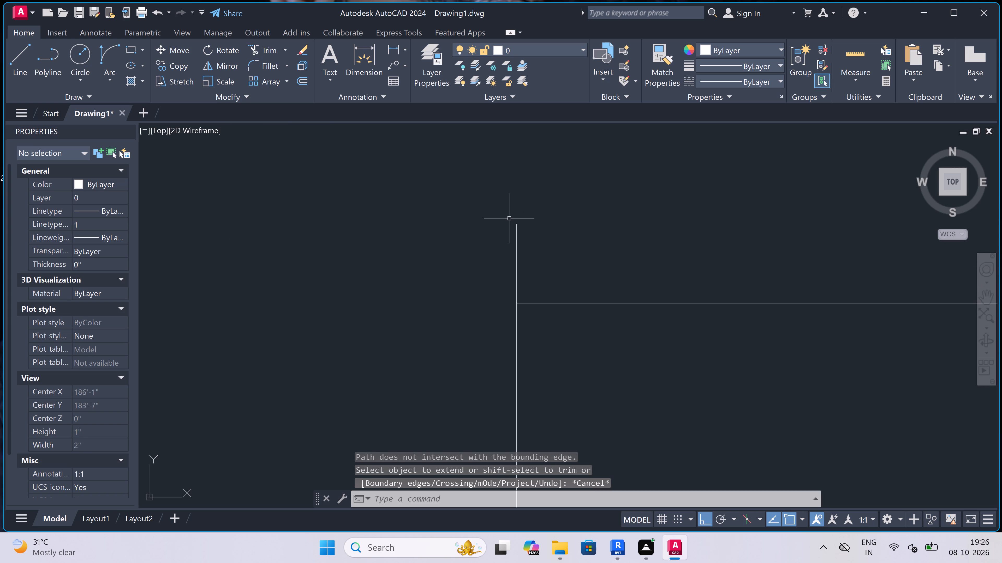
# Trim the bit of the room's left line that projects above the closed wall's upper face.
pyautogui.press('t')
pyautogui.press('r')
pyautogui.press('space')
pyautogui.click(522, 243)
pyautogui.click(492, 273)
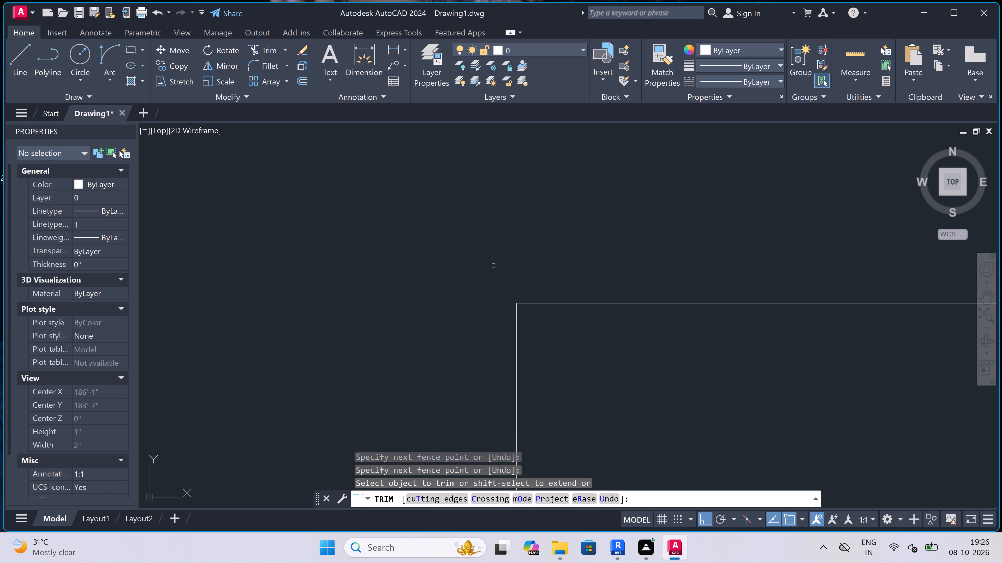
pyautogui.press('Escape')
# Draw a 2" door stop line leftward into the door opening from the midpoint of the closed wall's new end.
pyautogui.scroll(-13, 495, 260)
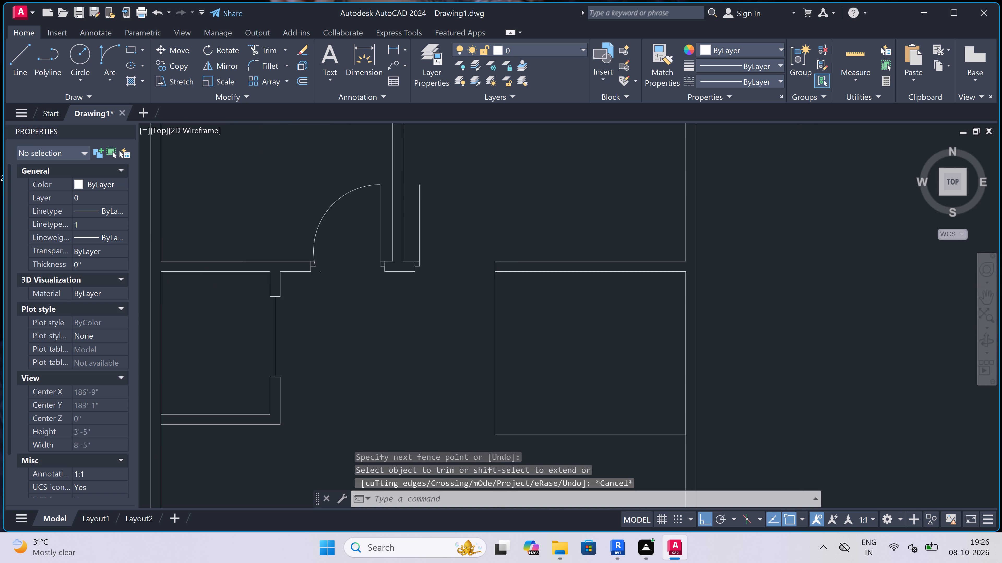
pyautogui.scroll(3, 480, 229)
pyautogui.press('l')
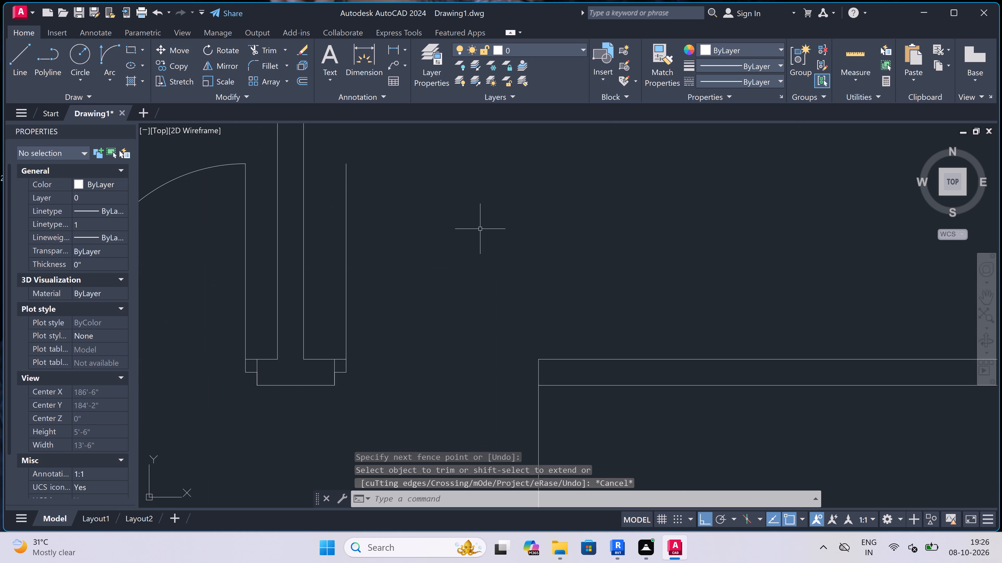
pyautogui.press('space')
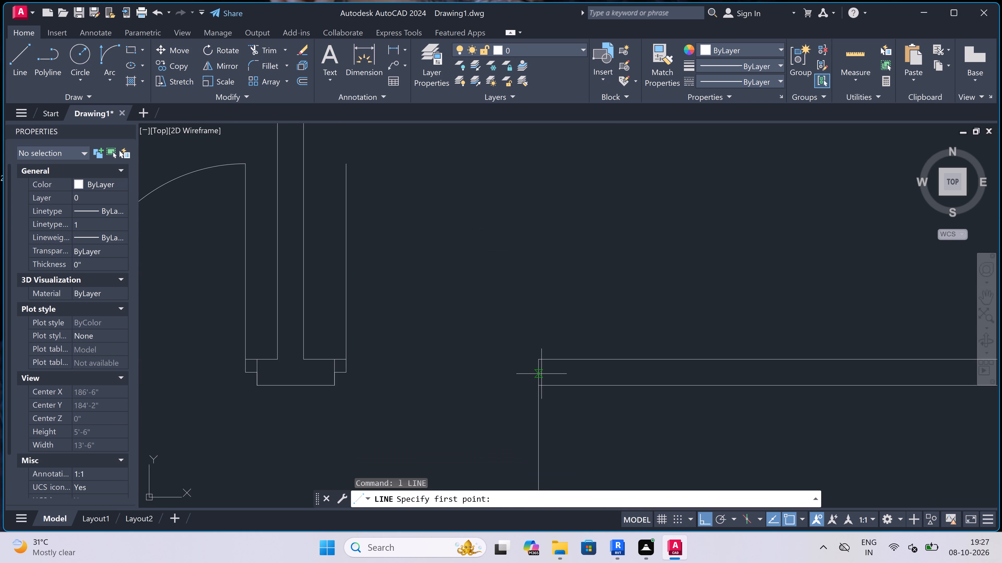
pyautogui.click(539, 373)
pyautogui.press('2')
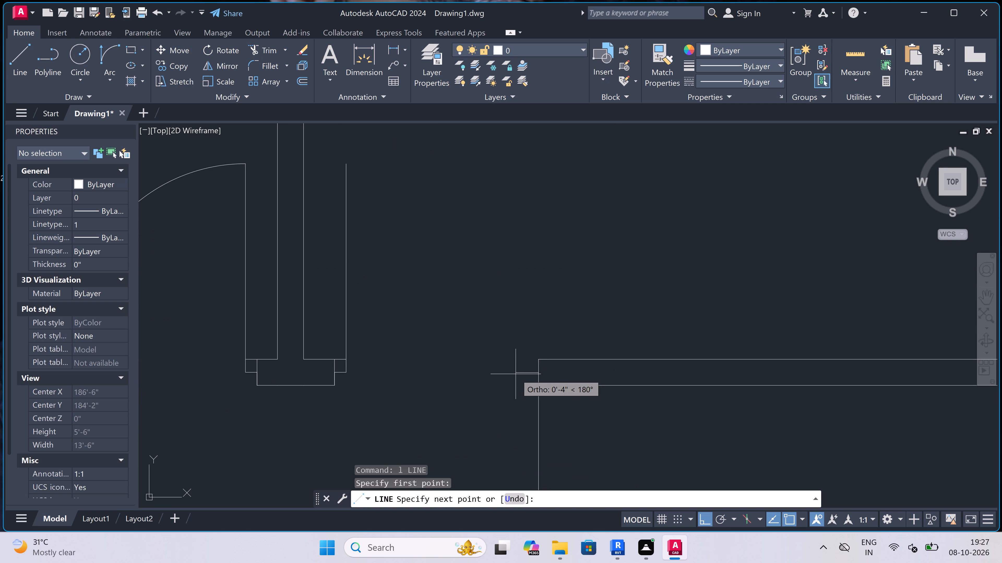
pyautogui.hotkey('shift', '"')
pyautogui.press('space')
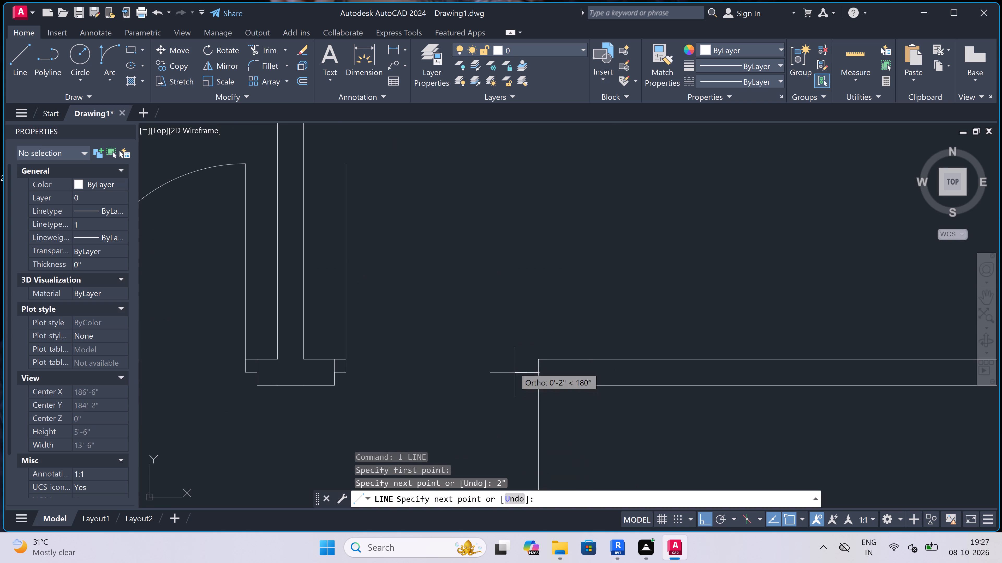
pyautogui.press('Escape')
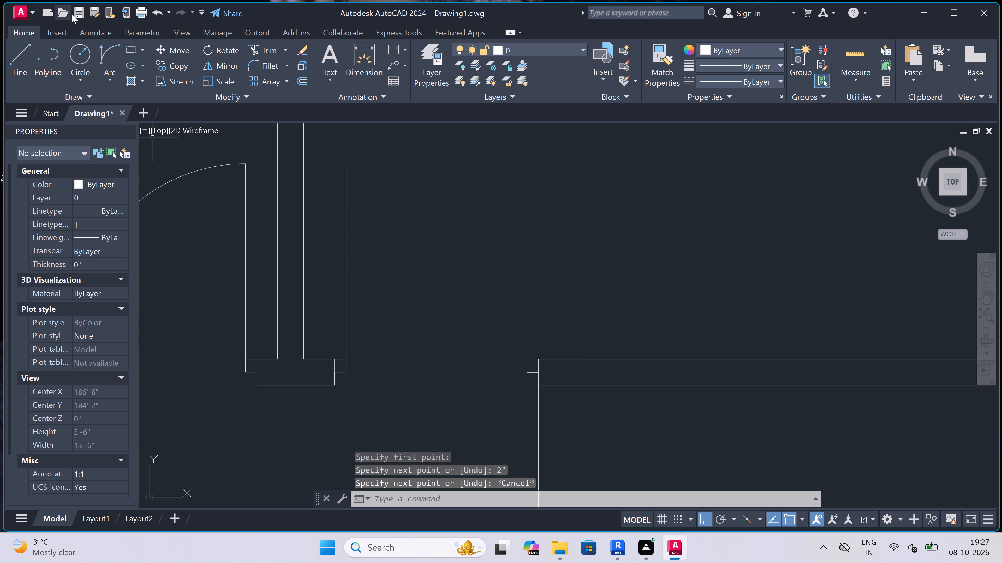
# Draw the right door's swing arc from the door leaf's upper end to the free end of the 2" stop line.
pyautogui.click(109, 52)
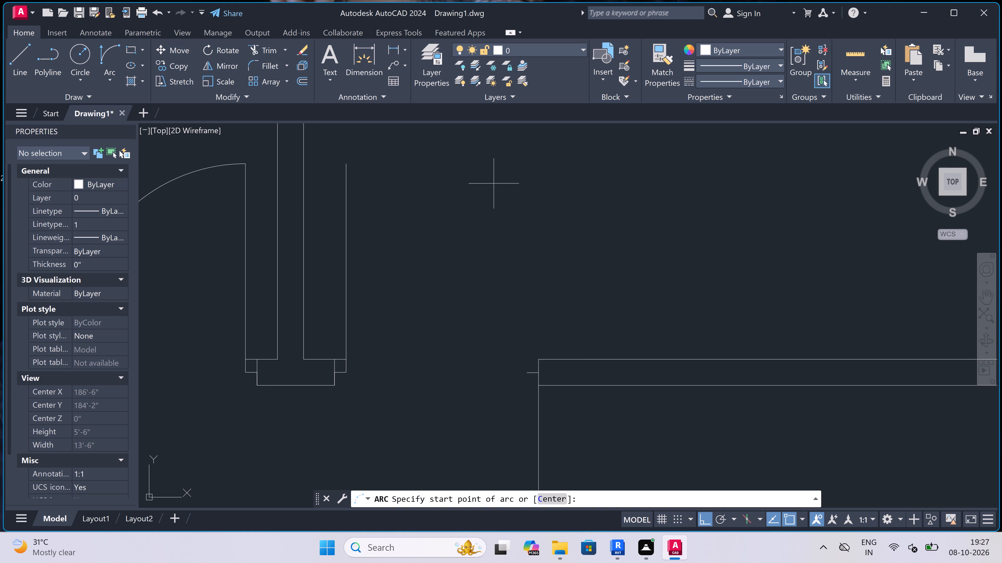
pyautogui.moveTo(345, 162); pyautogui.dragTo(347, 164)
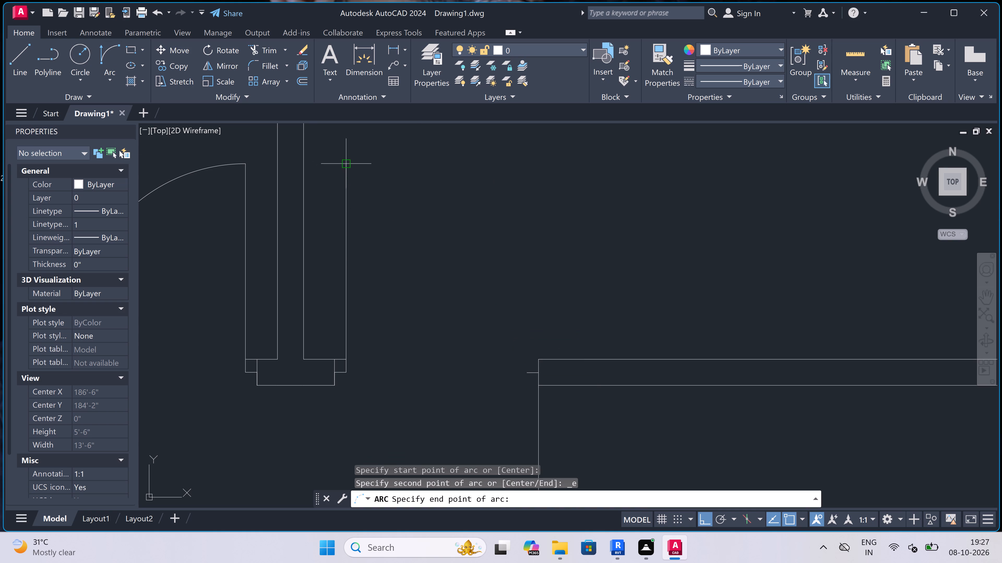
pyautogui.click(526, 374)
pyautogui.click(562, 282)
# Draw the inner face of the 7' by 6' room's left wall, 4.5" in from its upper-left corner and down to the bottom line.
pyautogui.scroll(-4, 559, 250)
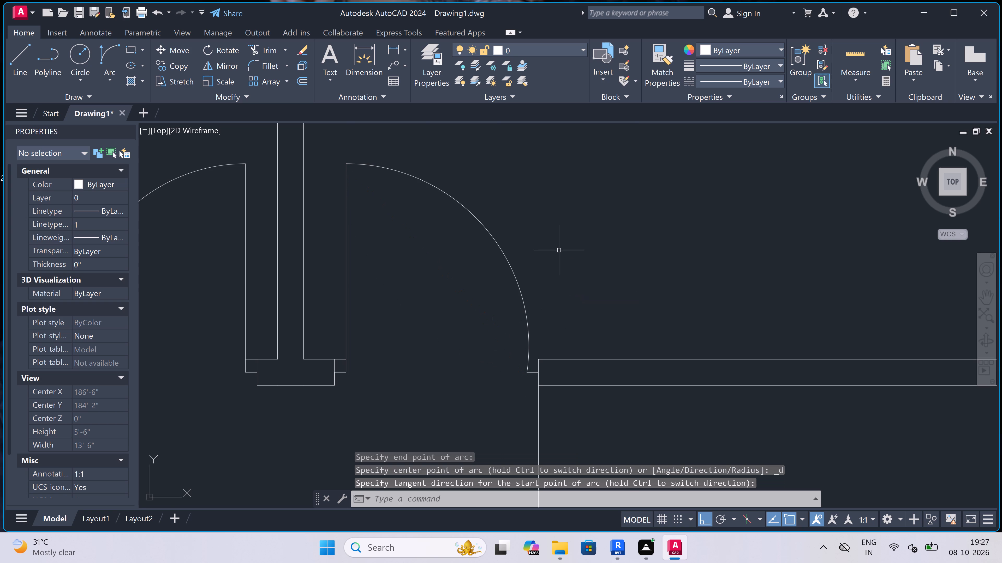
pyautogui.scroll(-2, 559, 250)
pyautogui.scroll(3, 568, 271)
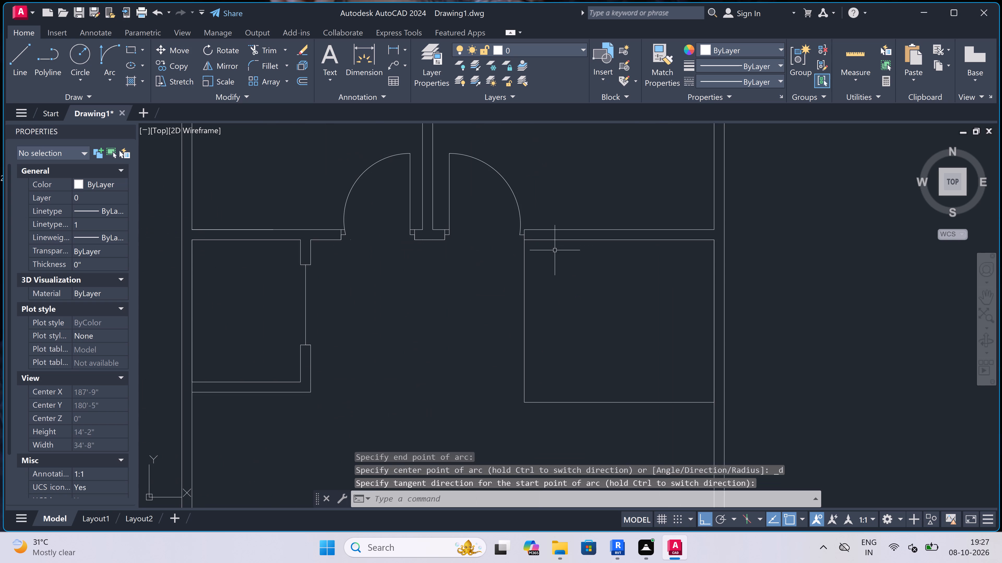
pyautogui.press('l')
pyautogui.press('space')
pyautogui.scroll(2, 533, 235)
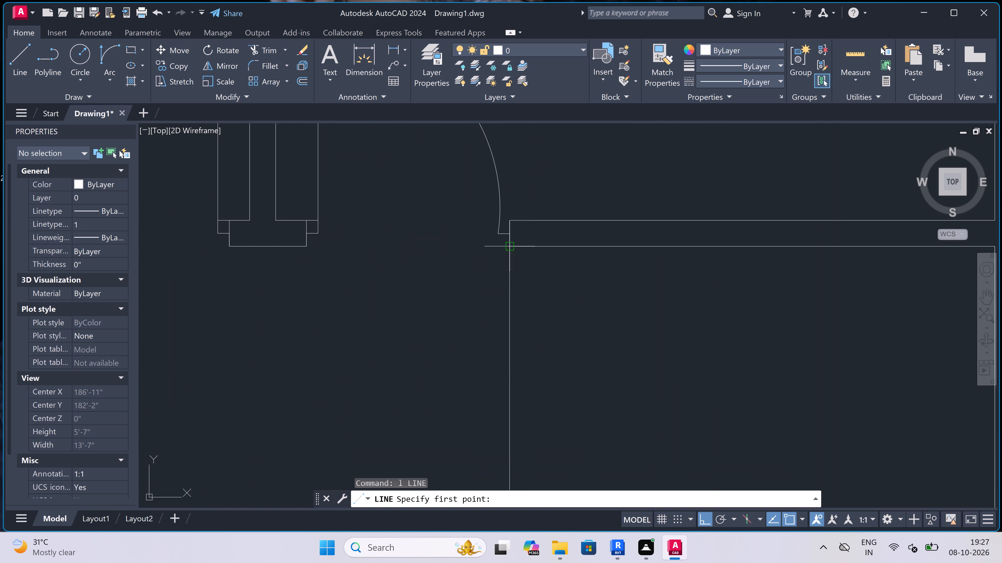
pyautogui.click(511, 249)
pyautogui.write('4.5"')
pyautogui.press('space')
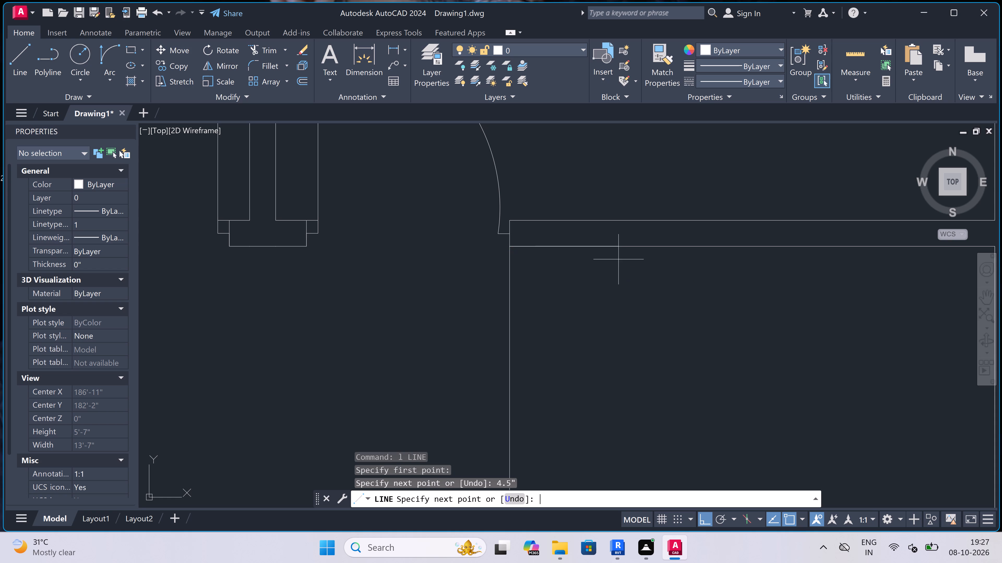
pyautogui.scroll(-3, 618, 259)
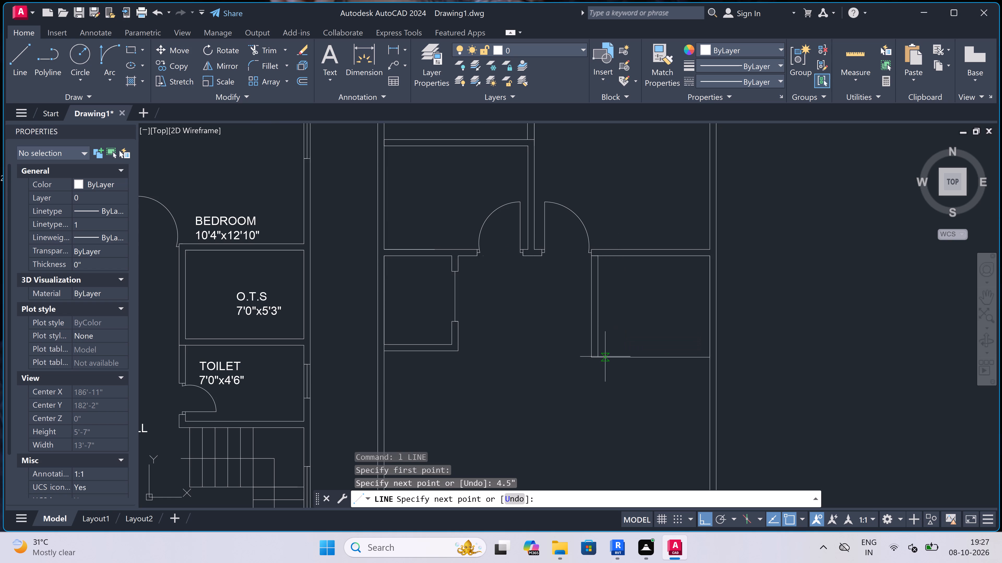
pyautogui.scroll(3, 598, 353)
pyautogui.click(599, 372)
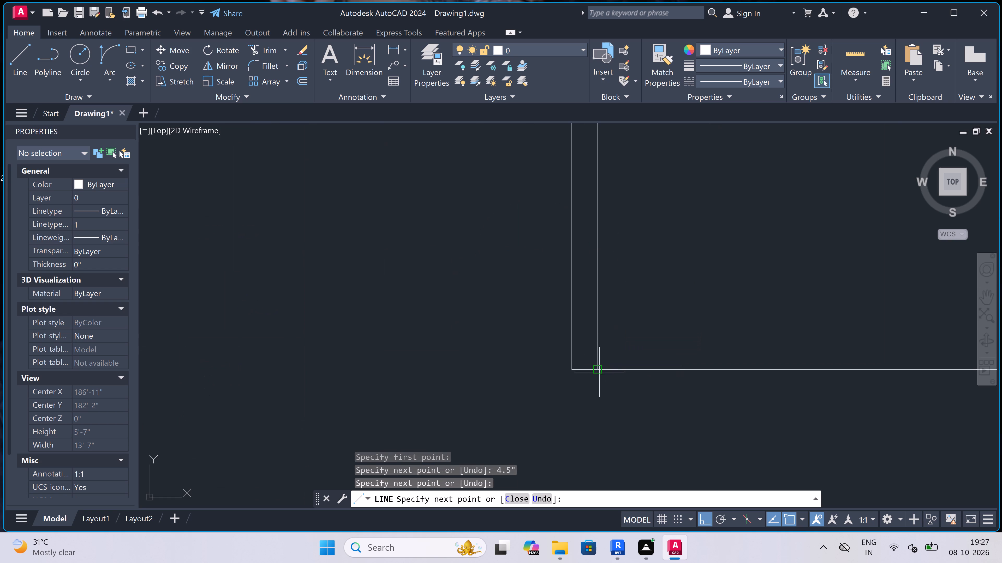
# Continue the line 4.5" below the room's bottom line and close the wall corner back to the room's left line.
pyautogui.write('4.5"')
pyautogui.press('space')
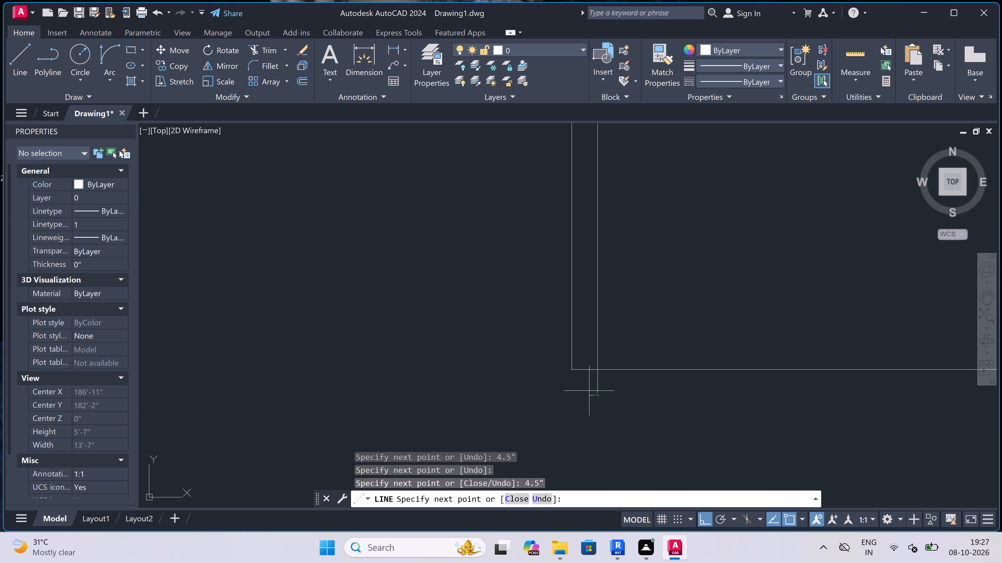
pyautogui.scroll(2, 573, 386)
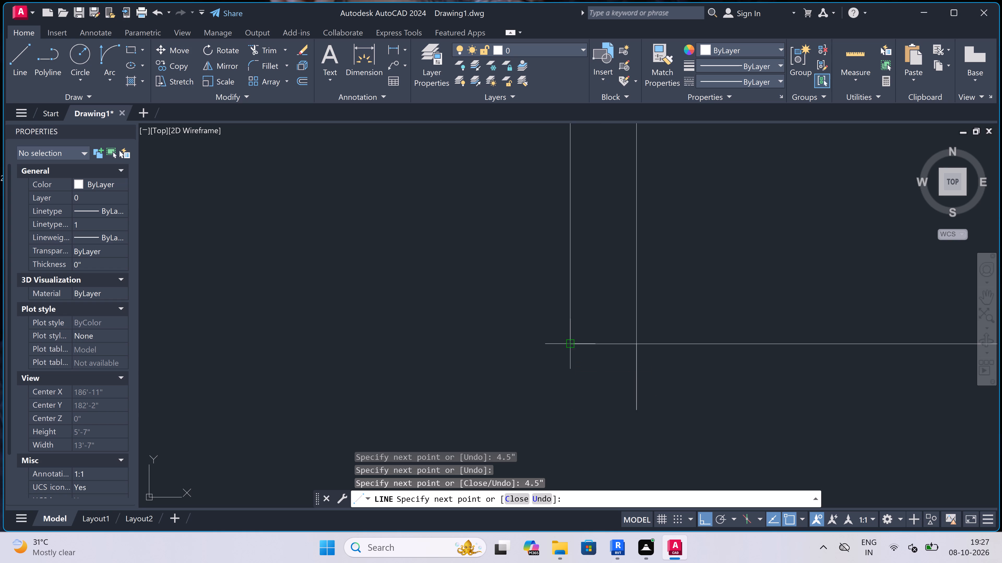
pyautogui.click(571, 405)
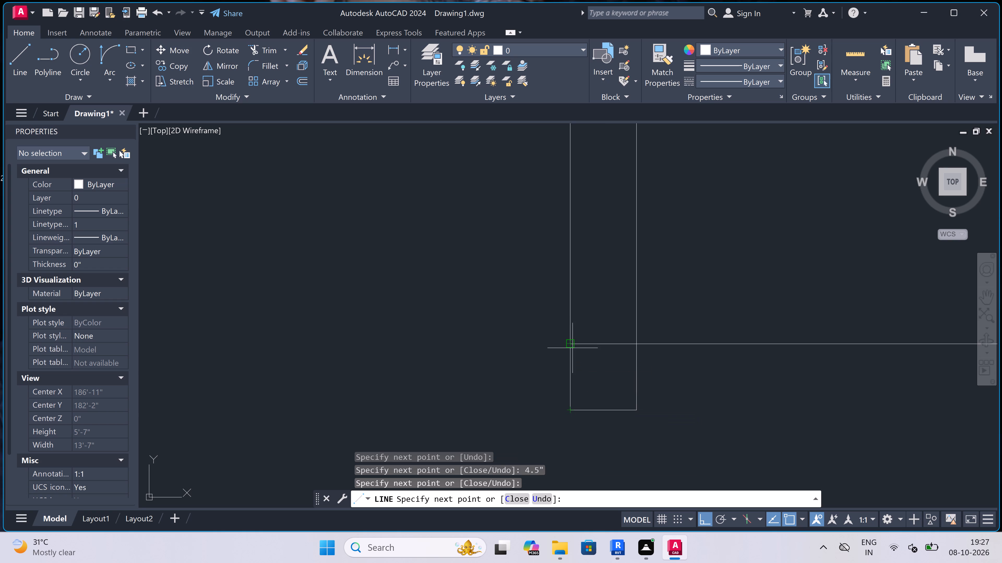
pyautogui.click(572, 348)
pyautogui.press('Escape')
# Draw the lower face of the room's bottom wall from the new corner across to the right exterior wall's inner face.
pyautogui.scroll(-1, 572, 348)
pyautogui.press('space')
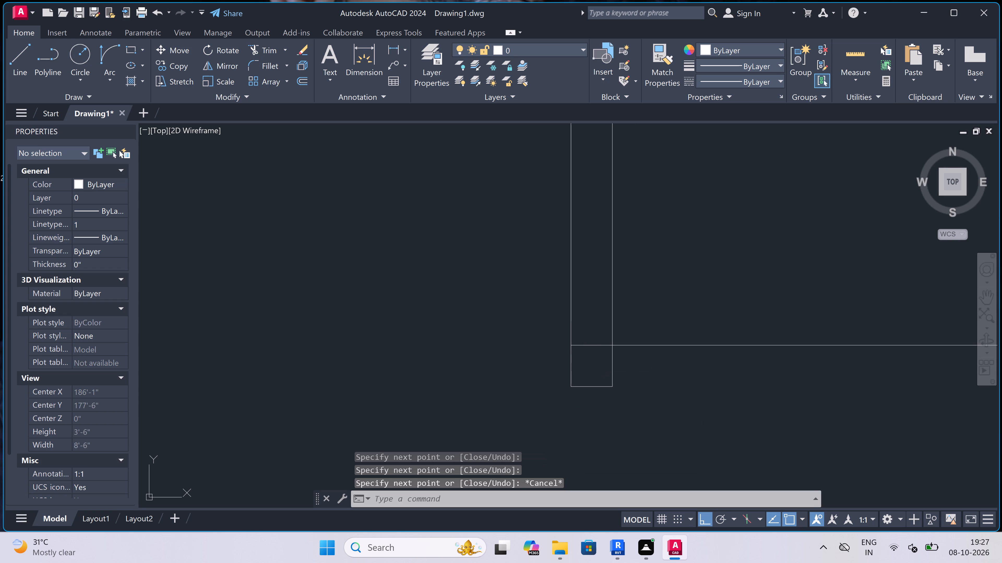
pyautogui.click(612, 390)
pyautogui.scroll(-4, 612, 390)
pyautogui.scroll(3, 710, 389)
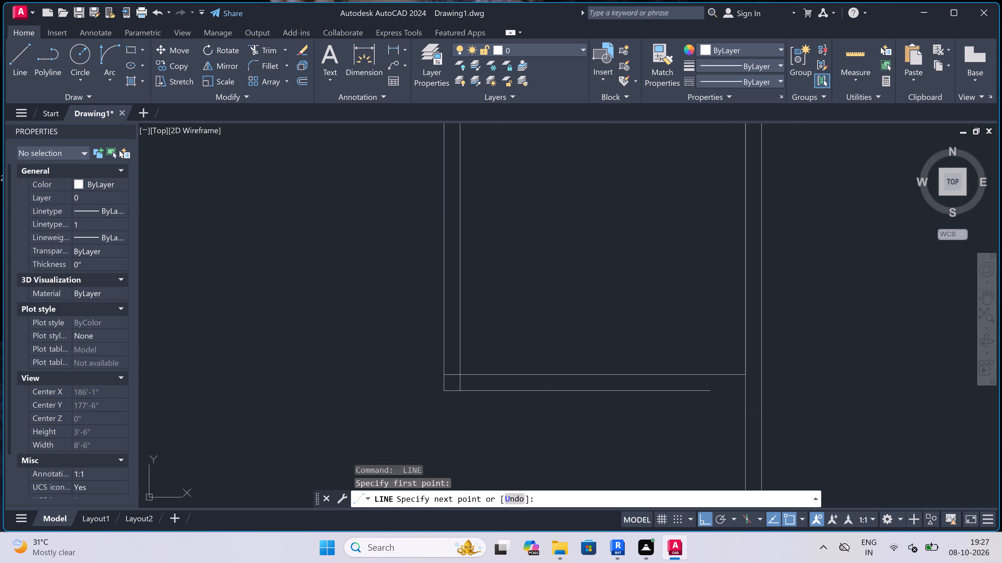
pyautogui.click(771, 390)
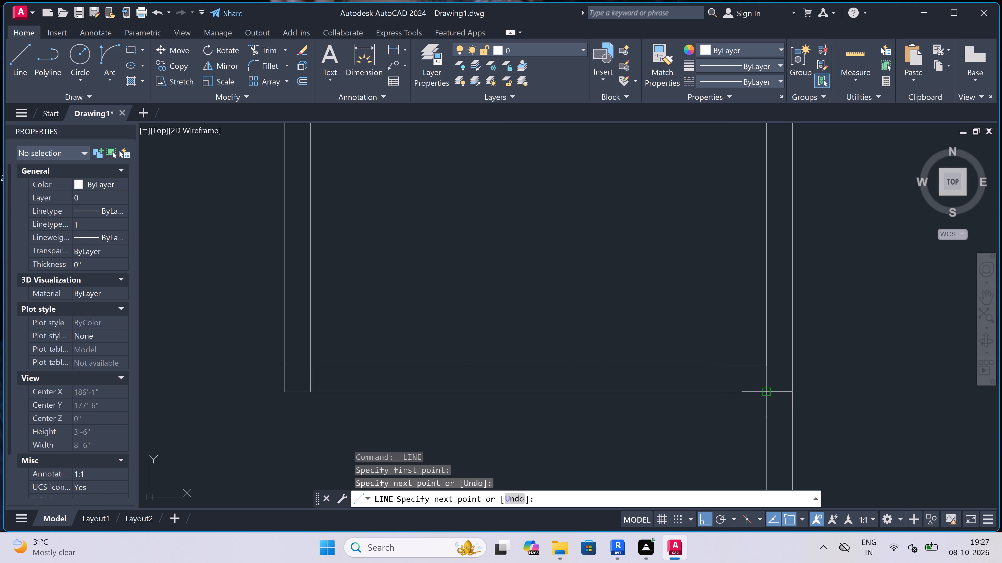
pyautogui.press('Escape')
# Outline a 7' by 4'6" room directly below that wall, starting at the right exterior wall and closing up to the wall's left end.
pyautogui.scroll(-2, 562, 368)
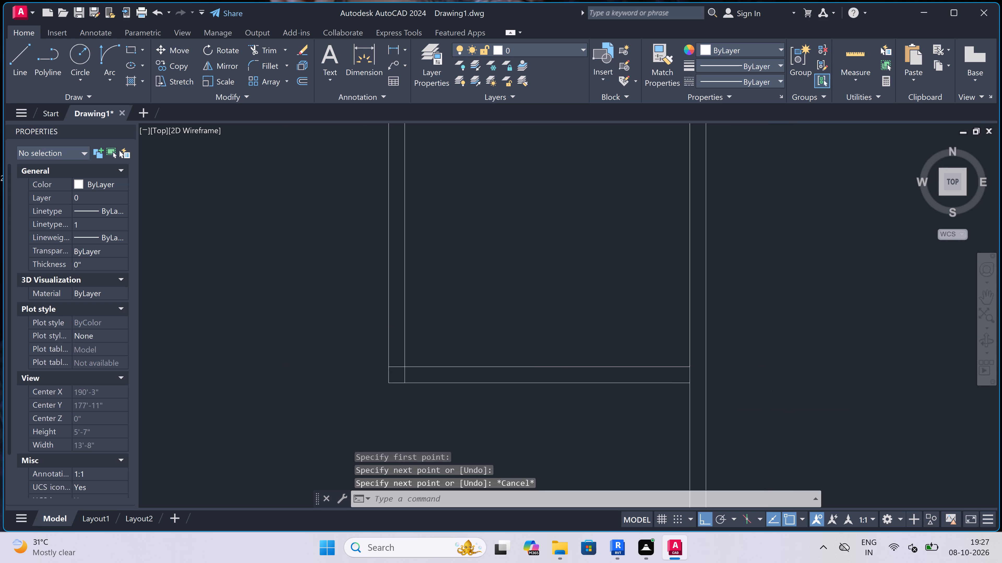
pyautogui.write('l')
pyautogui.press('space')
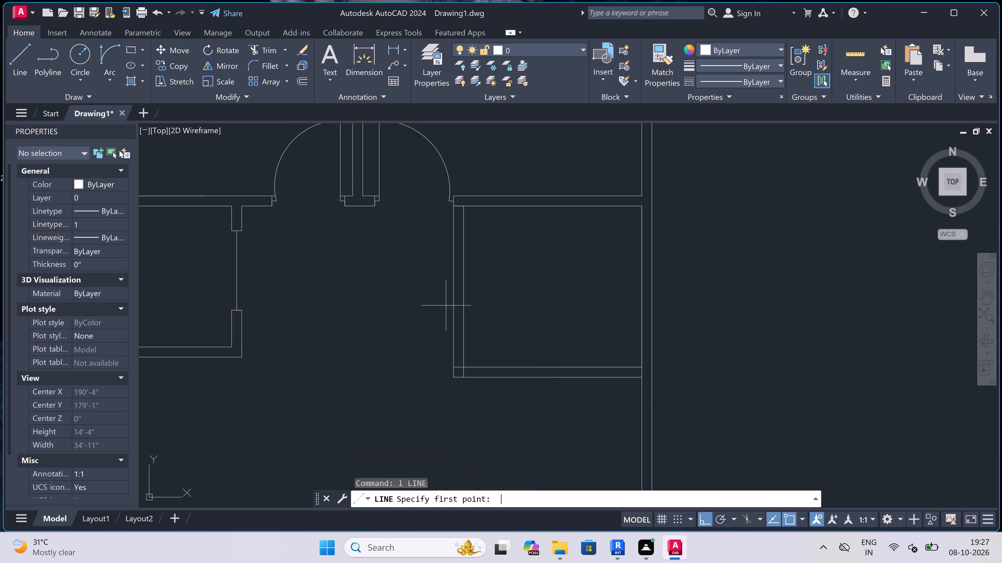
pyautogui.scroll(-3, 462, 287)
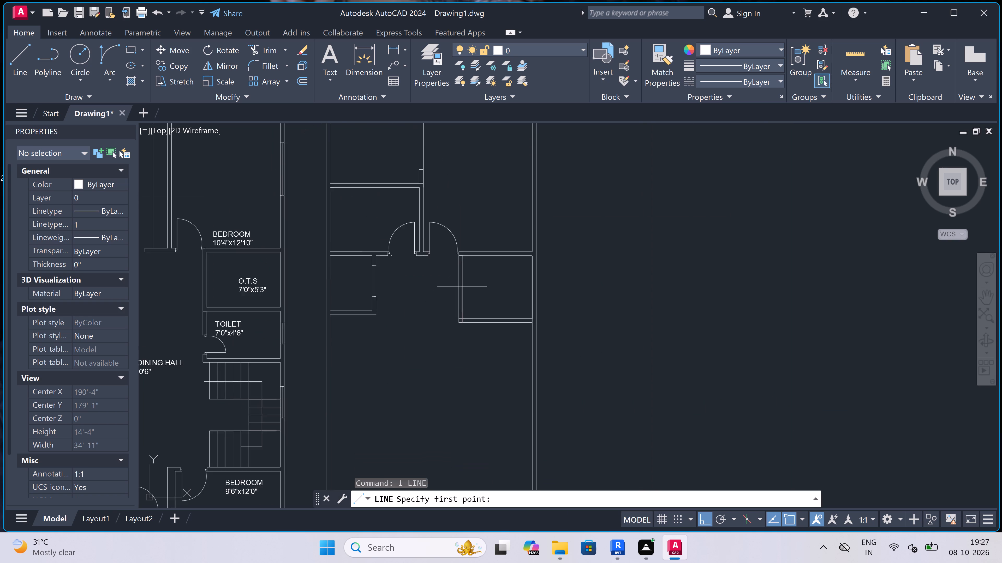
pyautogui.scroll(2, 483, 324)
pyautogui.scroll(2, 537, 299)
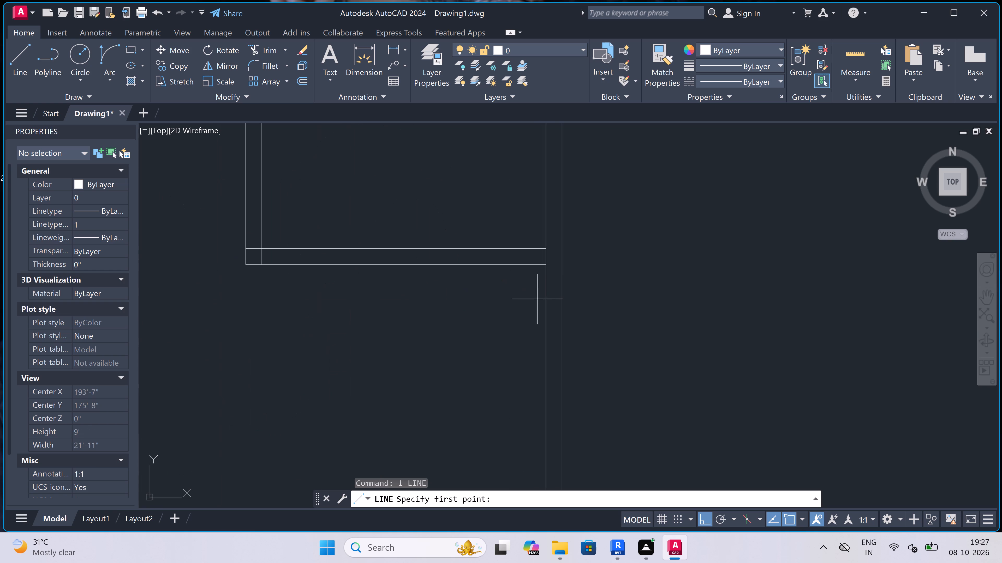
pyautogui.click(548, 261)
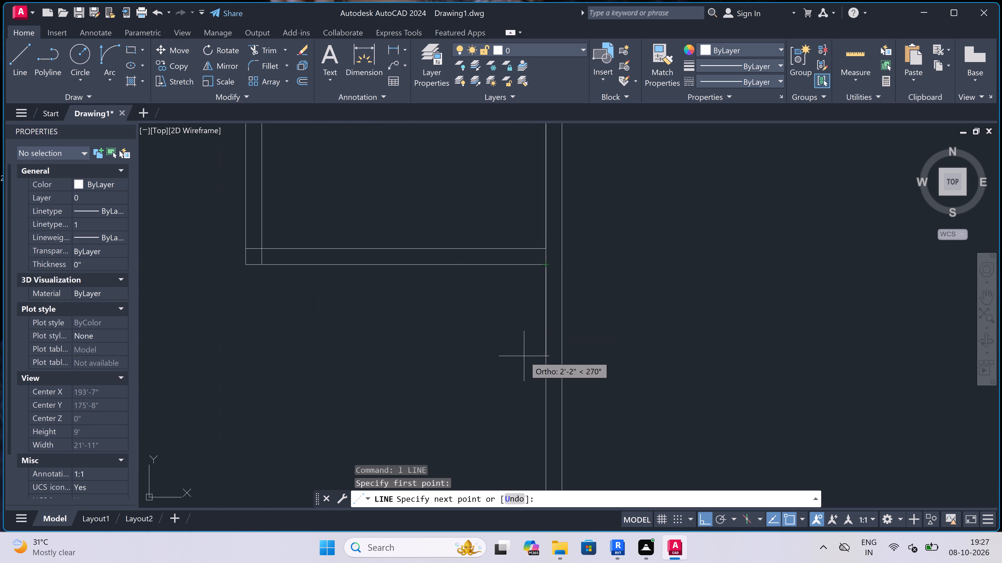
pyautogui.write("4'")
pyautogui.write('6"')
pyautogui.press('space')
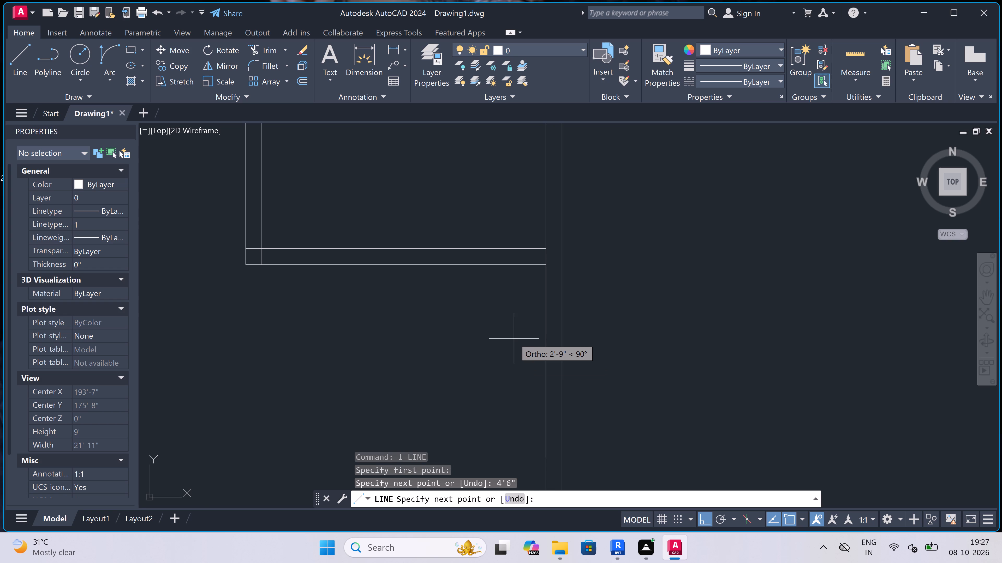
pyautogui.scroll(-2, 514, 339)
pyautogui.scroll(1, 393, 393)
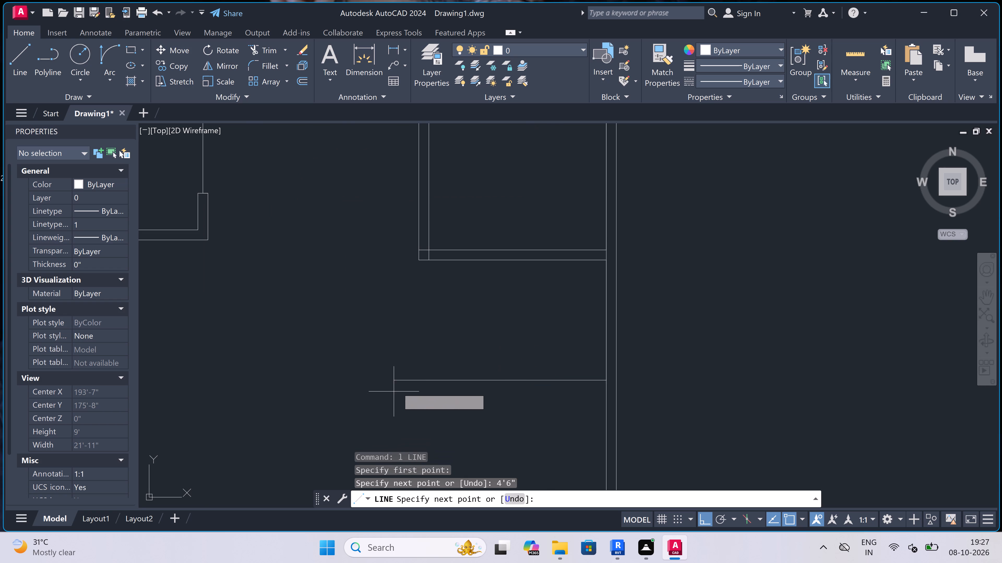
pyautogui.press('7')
pyautogui.press("'")
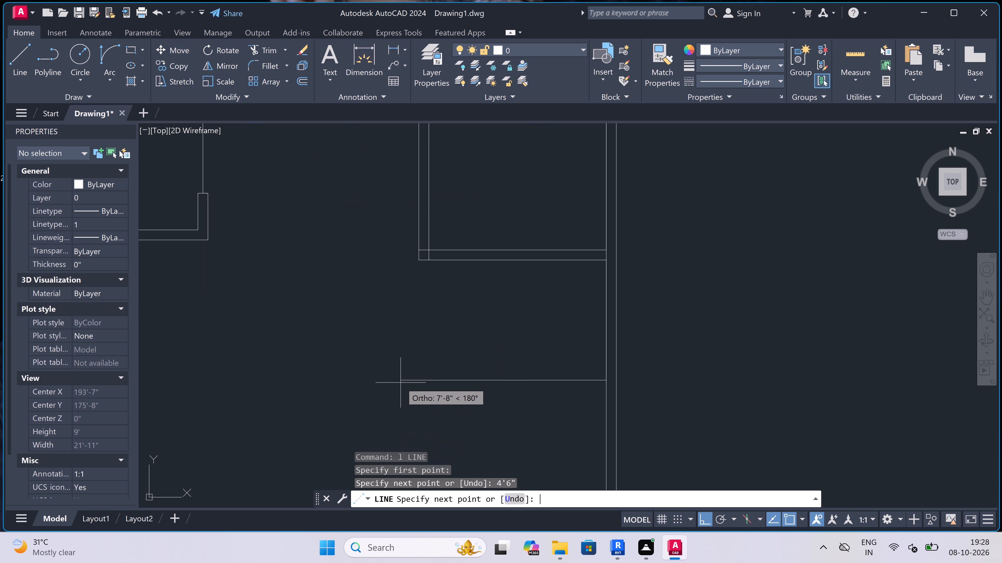
pyautogui.press('space')
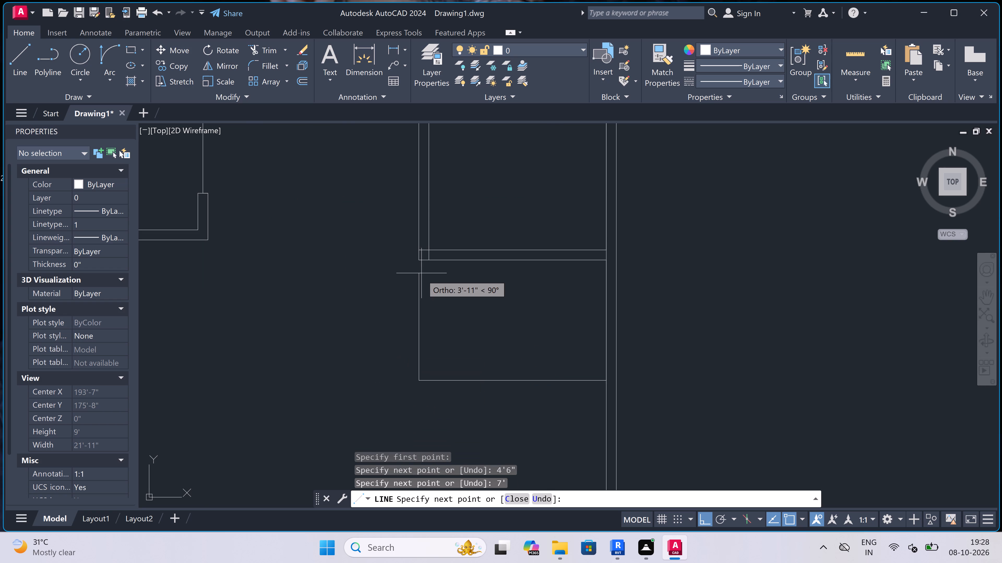
pyautogui.click(416, 256)
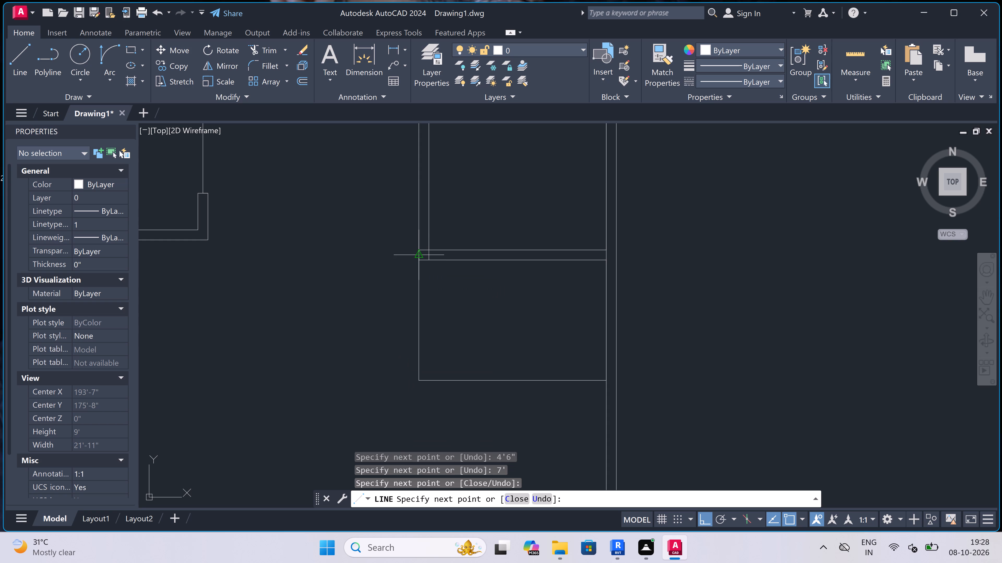
# Draw the new room's left wall inner face 4.5" in and its bottom wall lower face 4.5" down, ending at the exterior wall.
pyautogui.scroll(2, 421, 255)
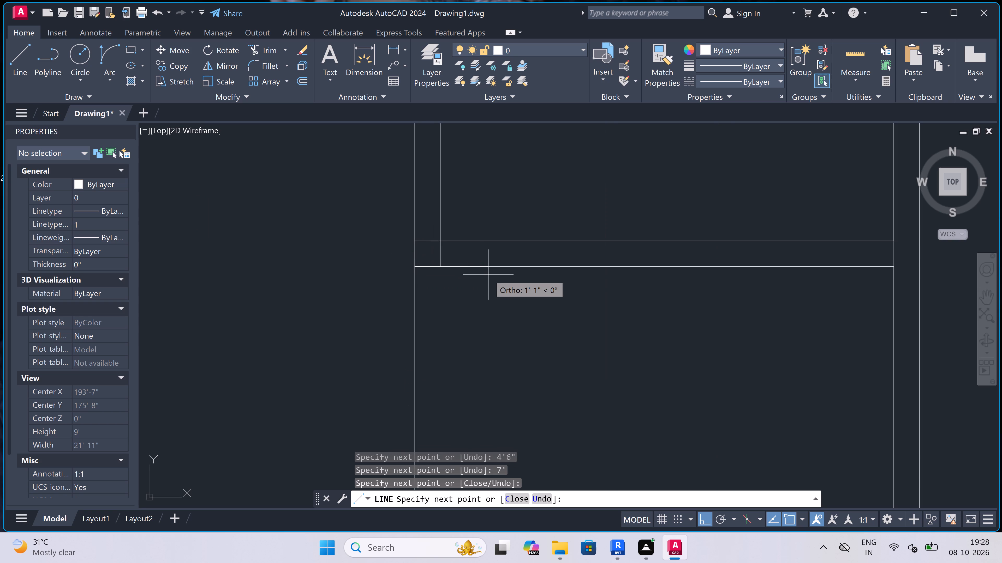
pyautogui.write('4.5"')
pyautogui.press('space')
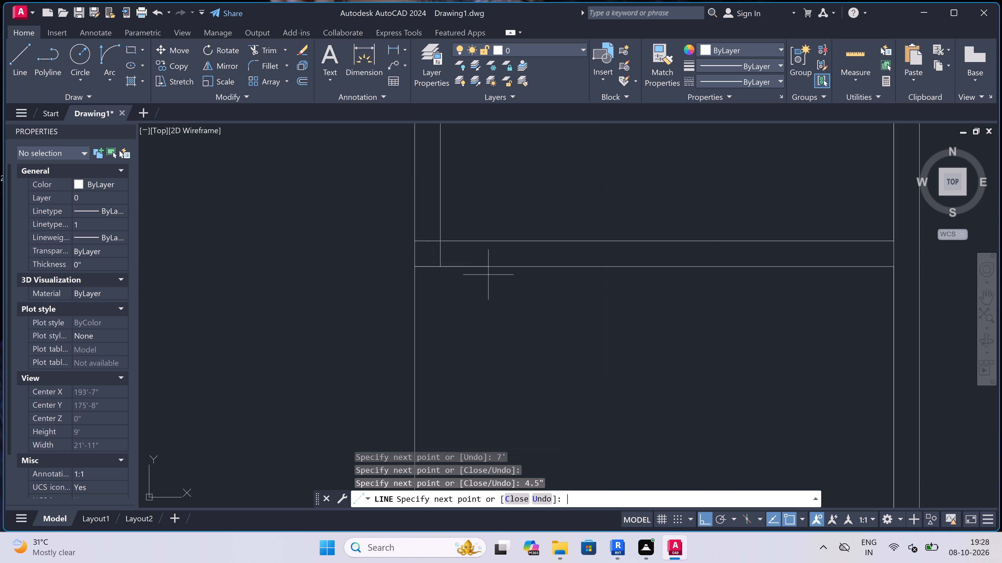
pyautogui.scroll(-3, 488, 274)
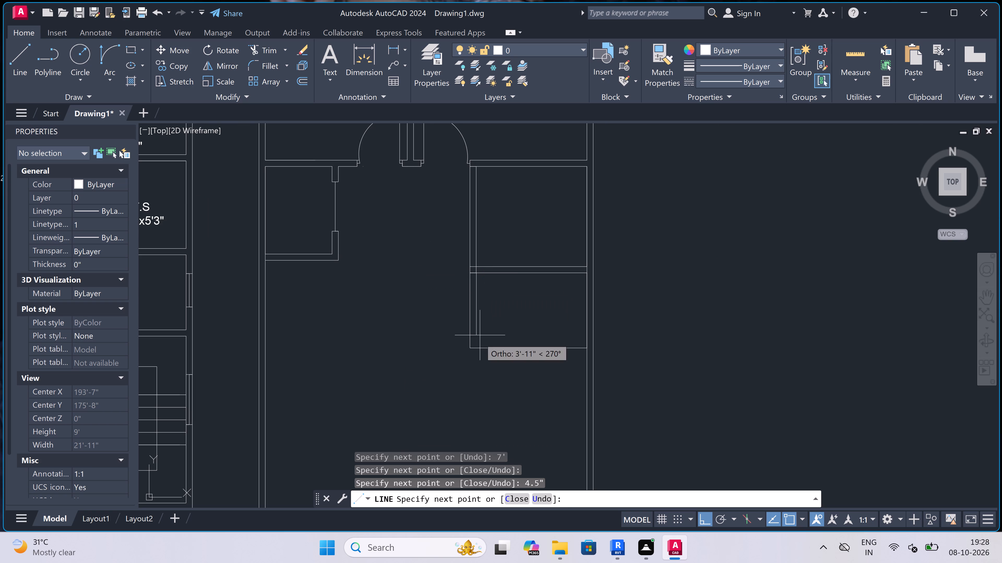
pyautogui.scroll(2, 478, 345)
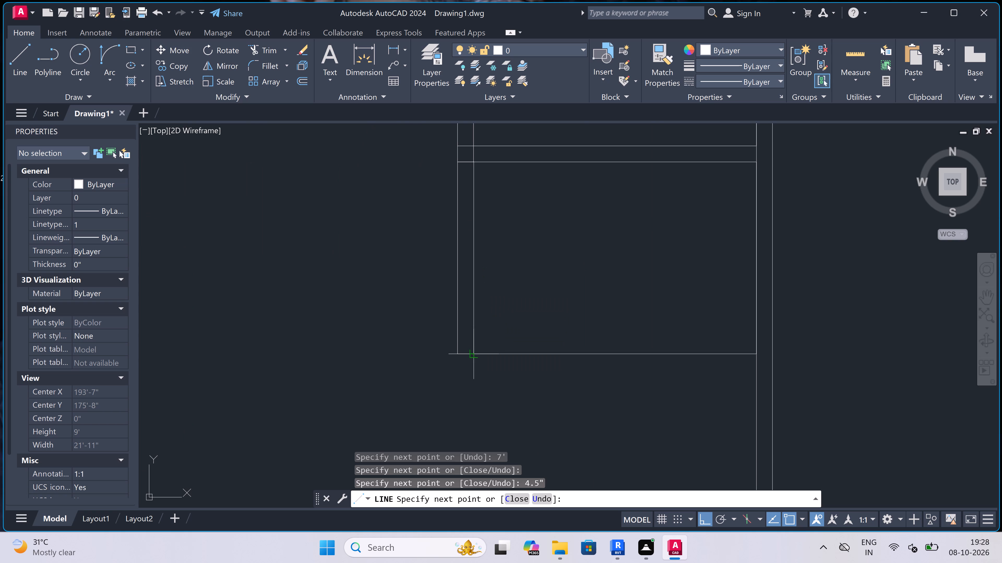
pyautogui.click(476, 351)
pyautogui.write('4.5"')
pyautogui.press('space')
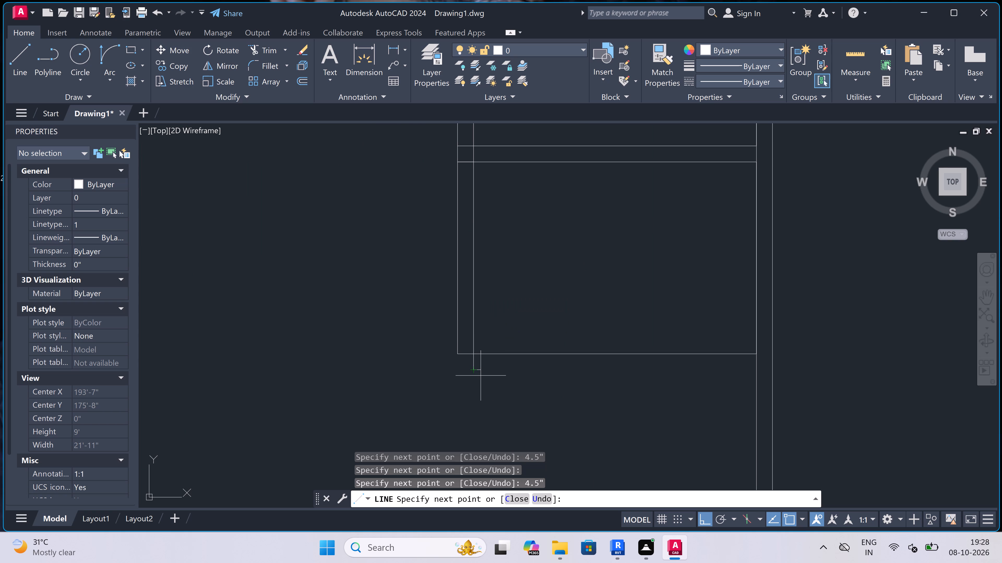
pyautogui.click(753, 366)
pyautogui.press('Escape')
# Close the lower-left wall corner by extending the outer left line down and joining it to the bottom wall's lower face.
pyautogui.scroll(1, 430, 369)
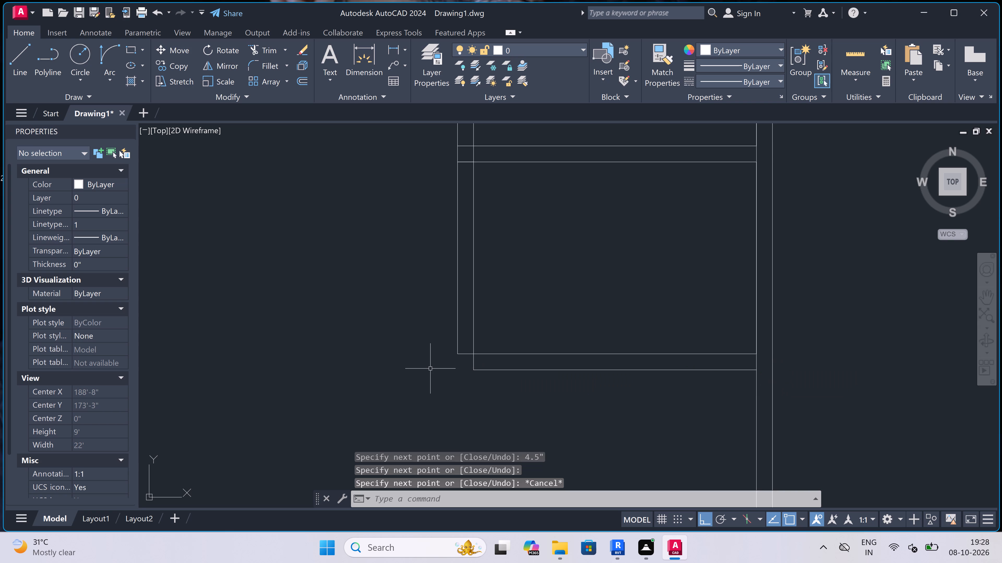
pyautogui.scroll(1, 430, 369)
pyautogui.press('space')
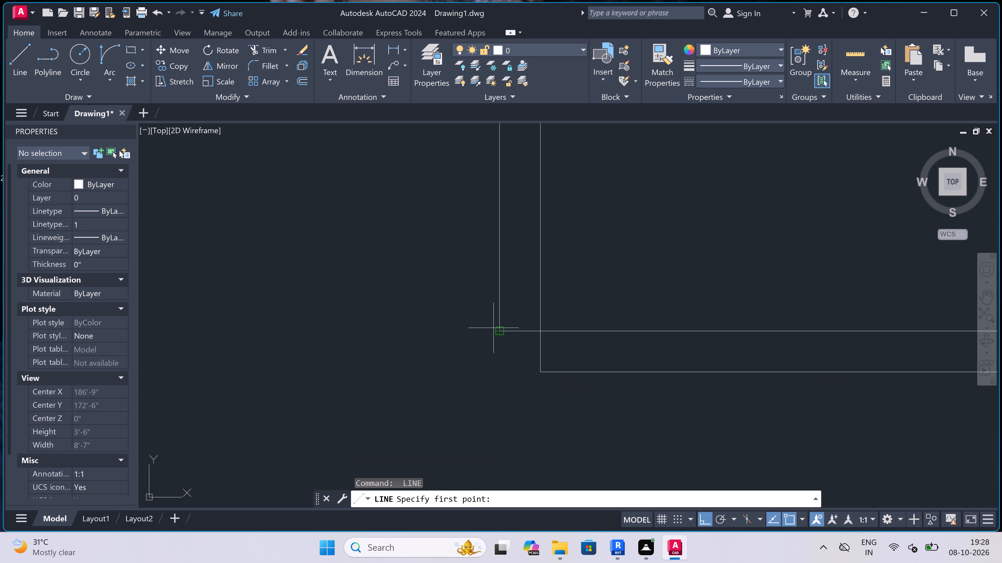
pyautogui.click(499, 329)
pyautogui.scroll(2, 505, 345)
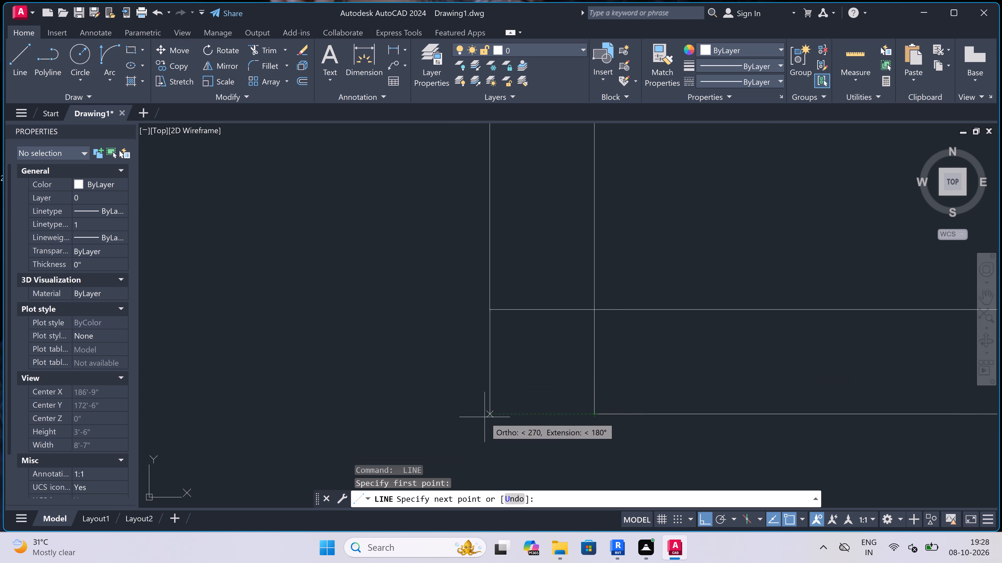
pyautogui.click(485, 417)
pyautogui.click(595, 413)
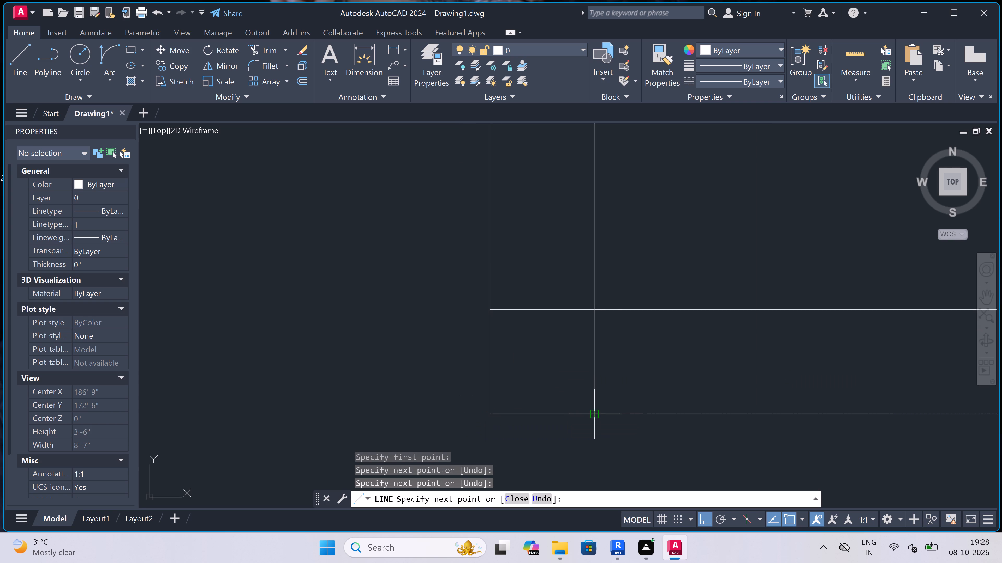
pyautogui.press('Escape')
# Trim the two inner face lines crossing inside the lower-left wall corner of the 7' by 4'6" room.
pyautogui.press('t')
pyautogui.press('r')
pyautogui.press('space')
pyautogui.click(568, 302)
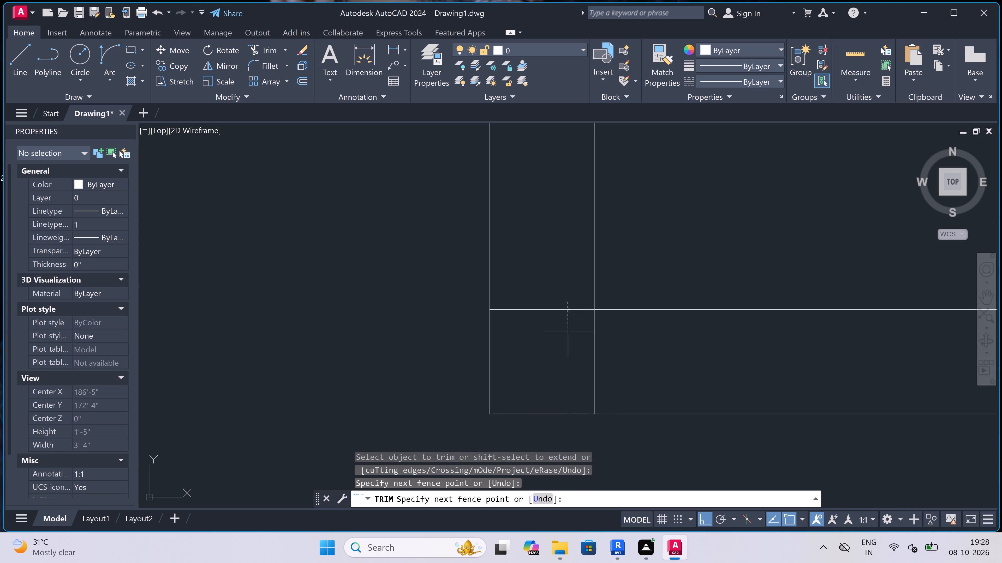
pyautogui.click(569, 391)
pyautogui.doubleClick(570, 391)
pyautogui.click(640, 365)
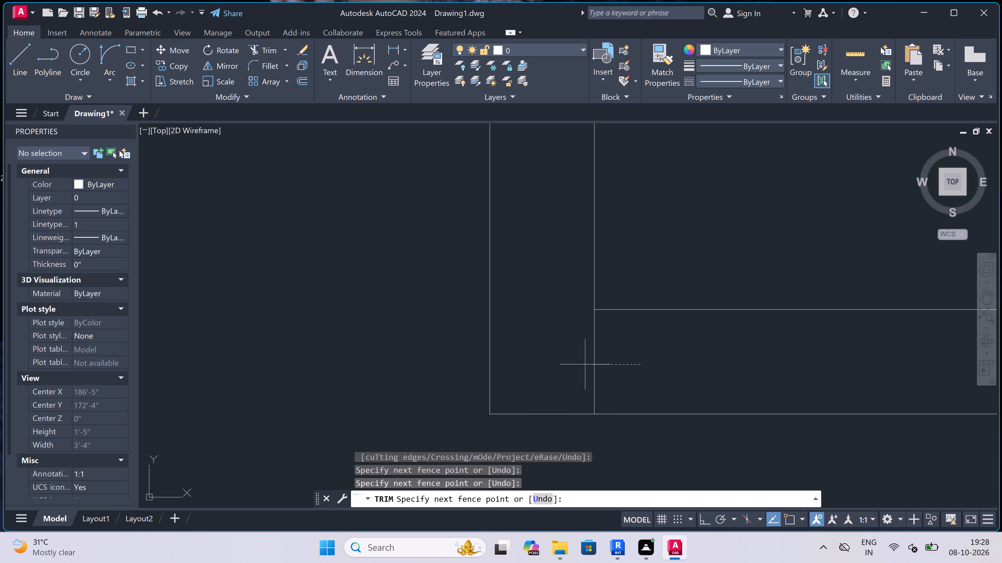
pyautogui.click(556, 360)
pyautogui.scroll(-5, 553, 340)
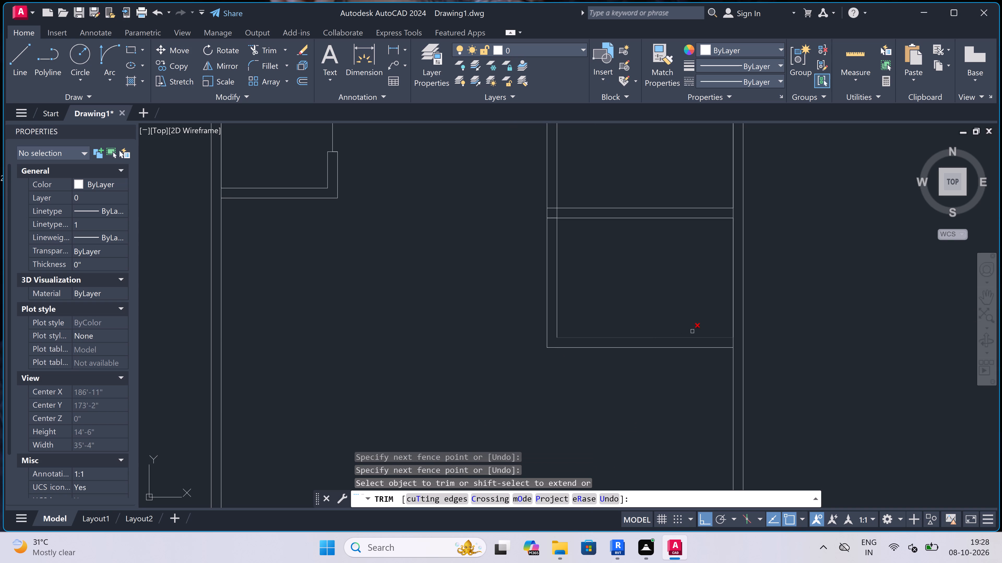
# Trim the crossing lines where the 7' by 4'6" room's bottom wall meets the exterior wall and its left wall meets the wall above.
pyautogui.scroll(2, 733, 343)
pyautogui.click(733, 342)
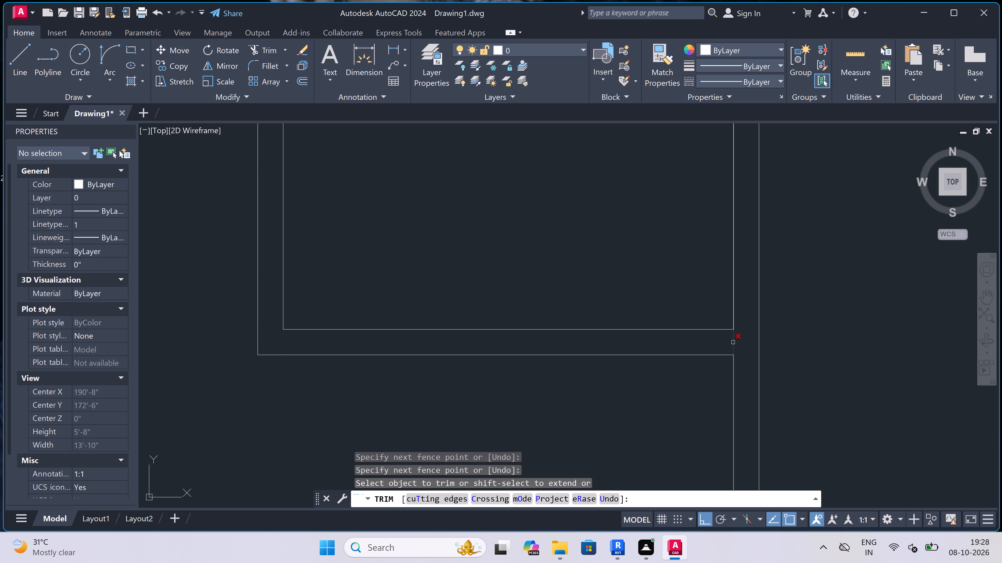
pyautogui.scroll(-3, 733, 342)
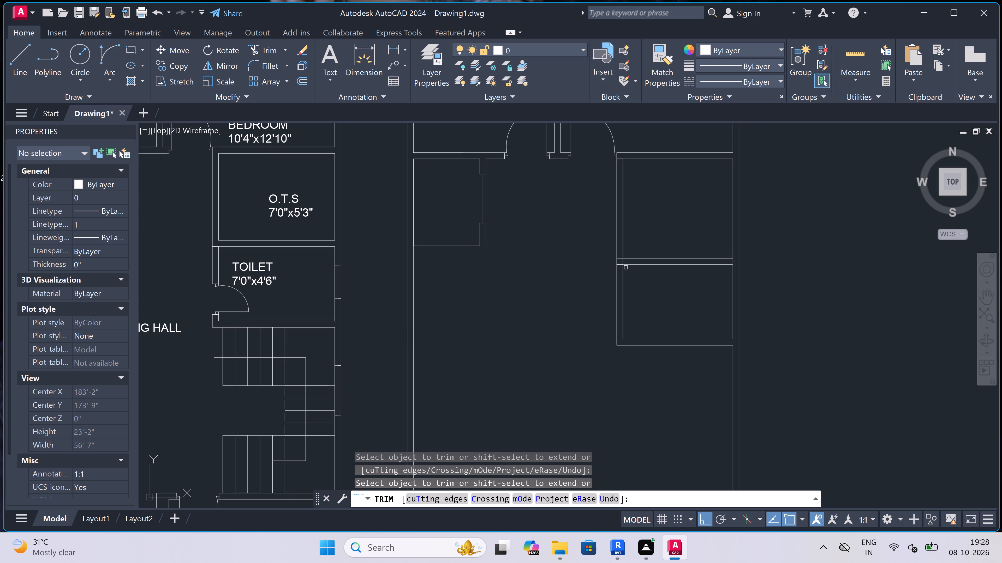
pyautogui.scroll(2, 625, 255)
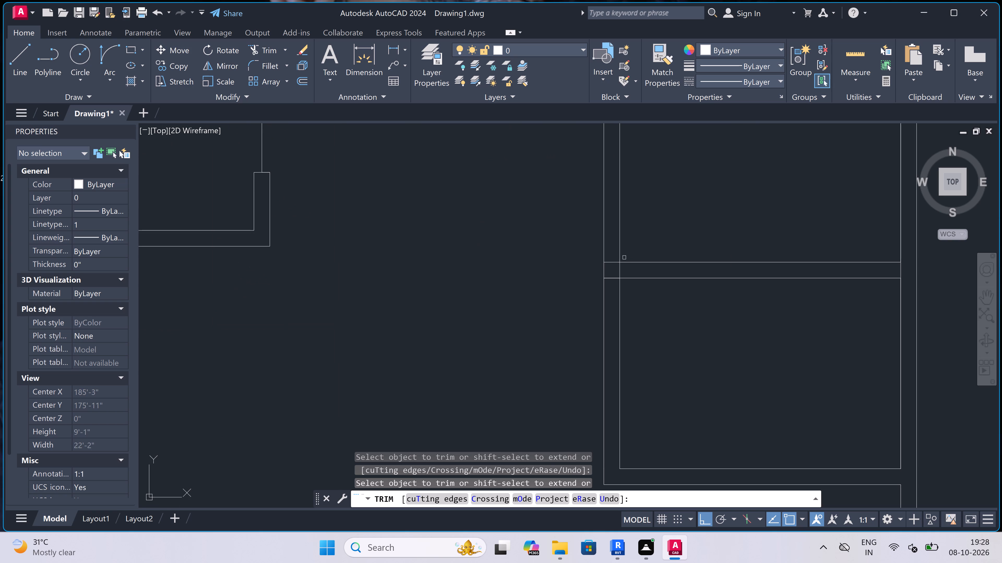
pyautogui.scroll(2, 616, 272)
pyautogui.moveTo(616, 271); pyautogui.dragTo(619, 270)
pyautogui.click(645, 268)
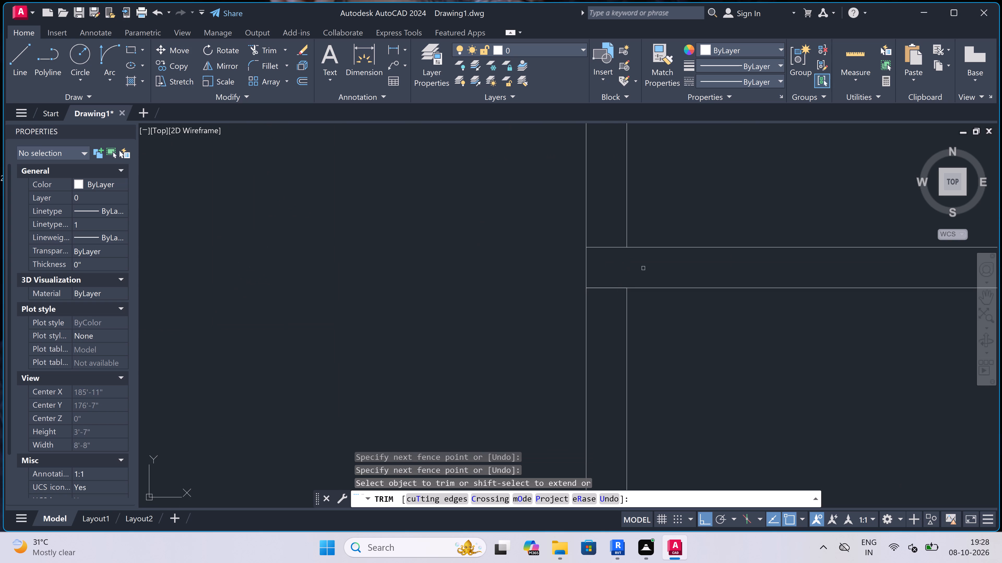
pyautogui.click(597, 280)
pyautogui.click(602, 319)
pyautogui.scroll(-4, 598, 280)
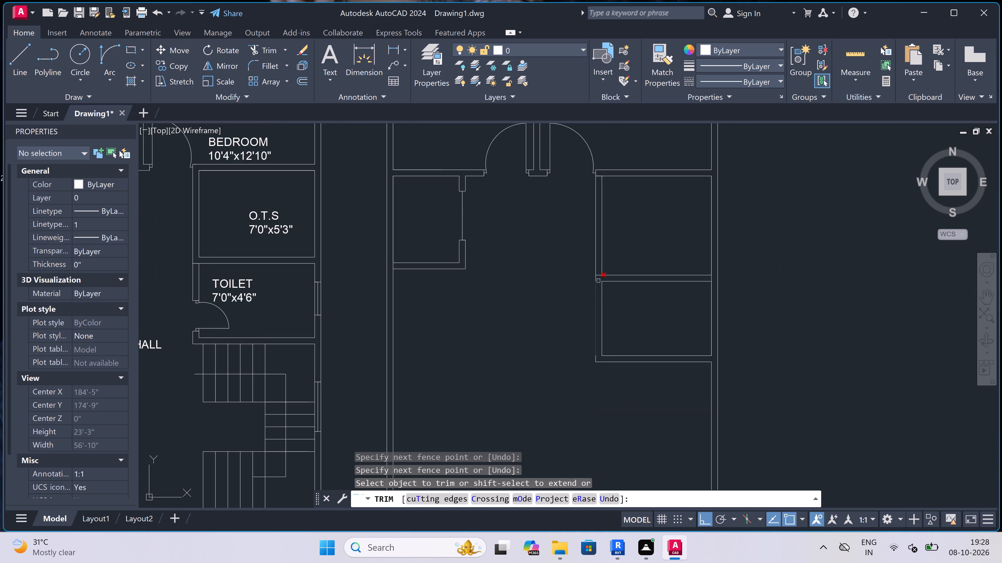
pyautogui.scroll(2, 602, 297)
pyautogui.press('Escape')
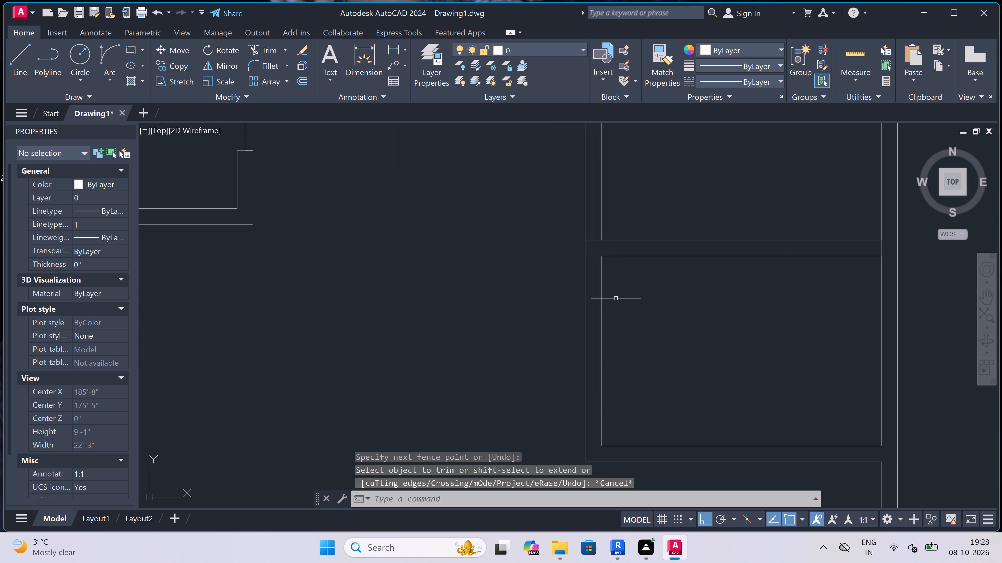
# Draw the lower door jamb across the room's left wall near its bottom, adding a 2" stop and a 2' door leaf into the room.
pyautogui.press('l')
pyautogui.press('space')
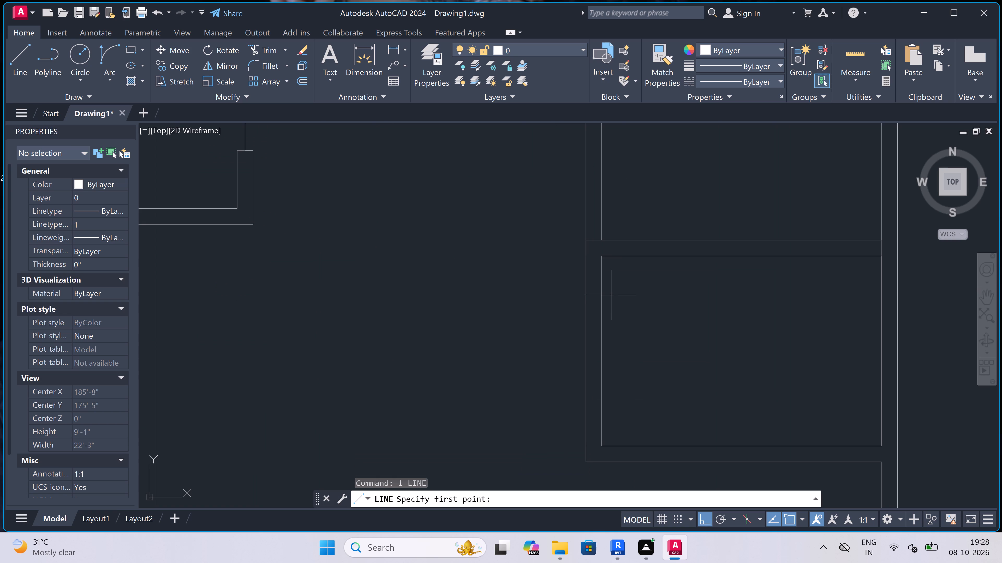
pyautogui.click(602, 430)
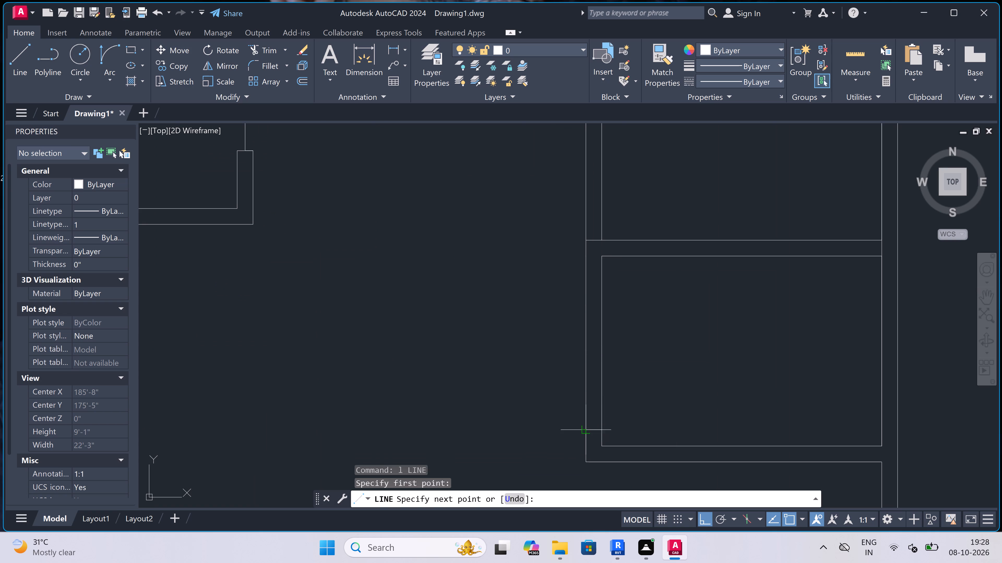
pyautogui.click(589, 428)
pyautogui.click(594, 427)
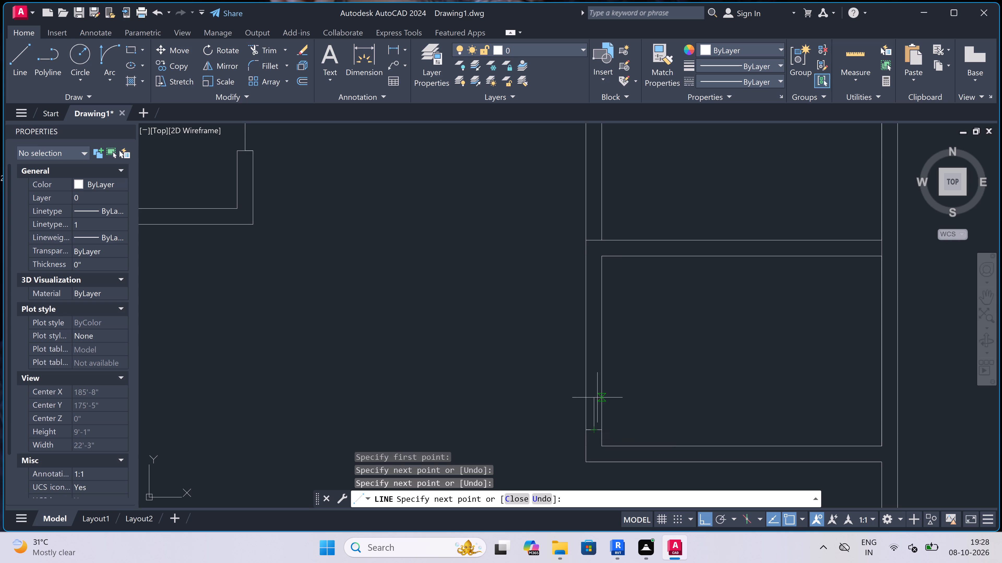
pyautogui.write('2"')
pyautogui.press('space')
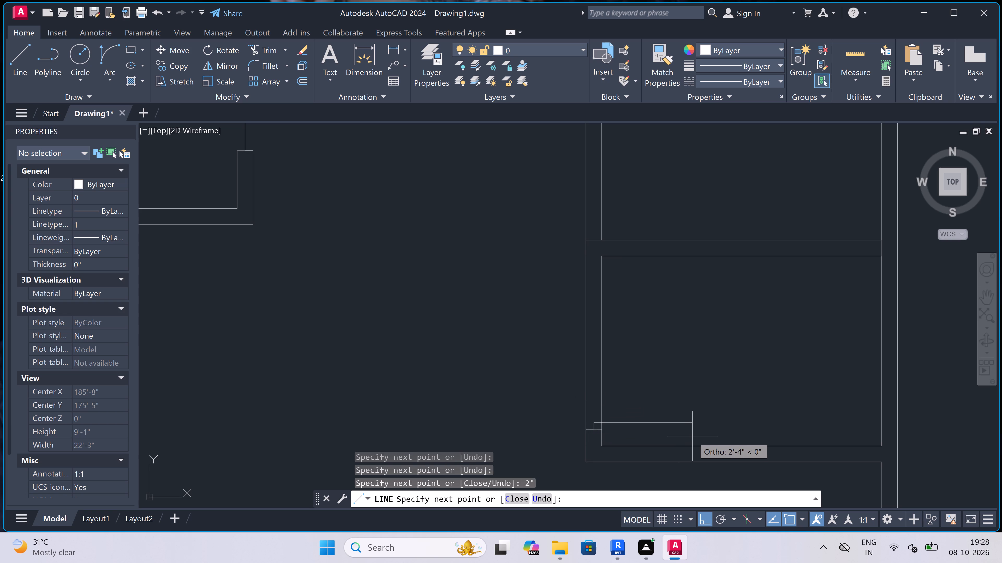
pyautogui.write("2'")
pyautogui.press('space')
pyautogui.press('Escape')
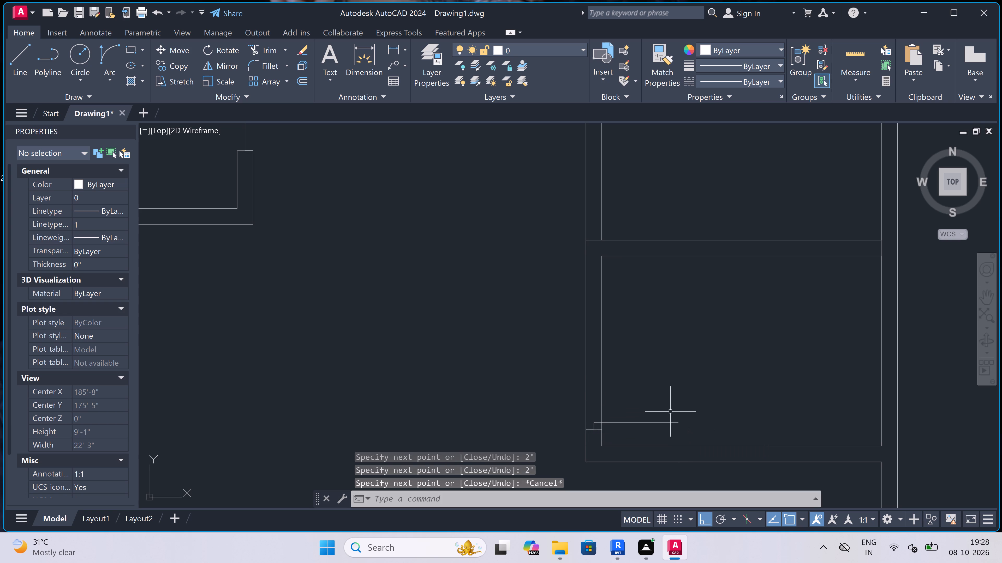
# Draw the upper door jamb across the same left wall, with a 2" stop pointing down from its middle.
pyautogui.press('space')
pyautogui.click(599, 350)
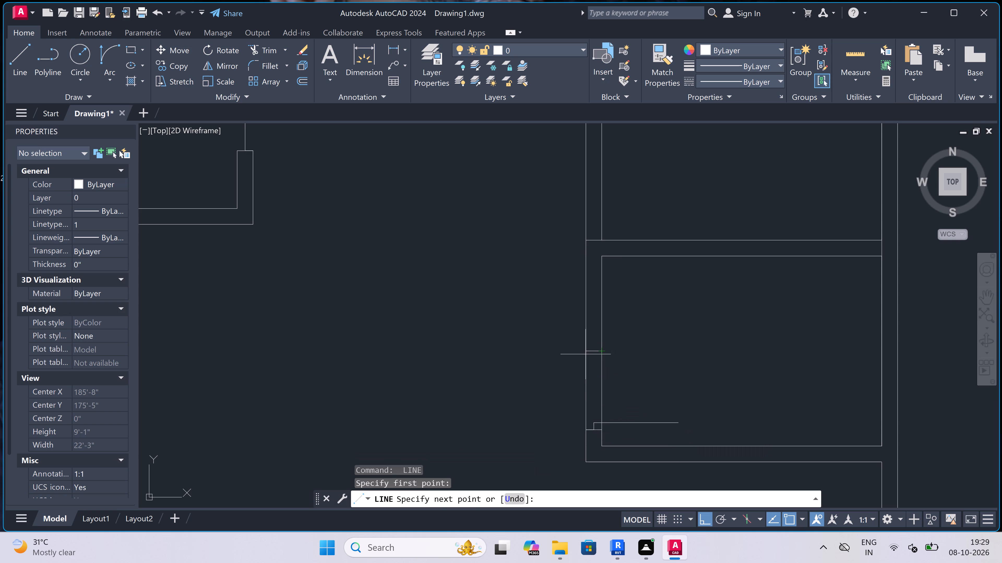
pyautogui.click(583, 354)
pyautogui.scroll(2, 589, 353)
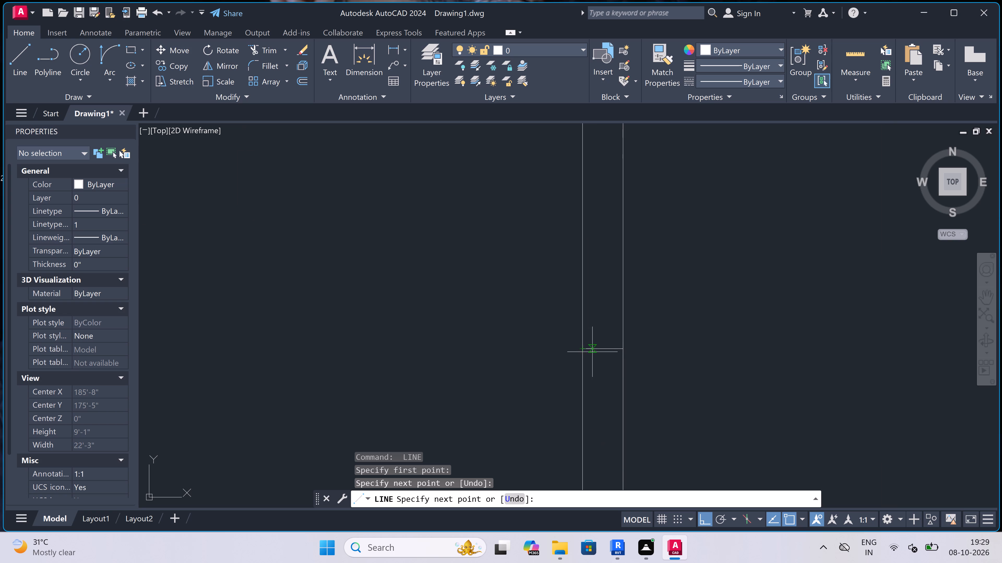
pyautogui.click(601, 349)
pyautogui.write('2"')
pyautogui.press('space')
pyautogui.press('Escape')
pyautogui.scroll(-3, 522, 316)
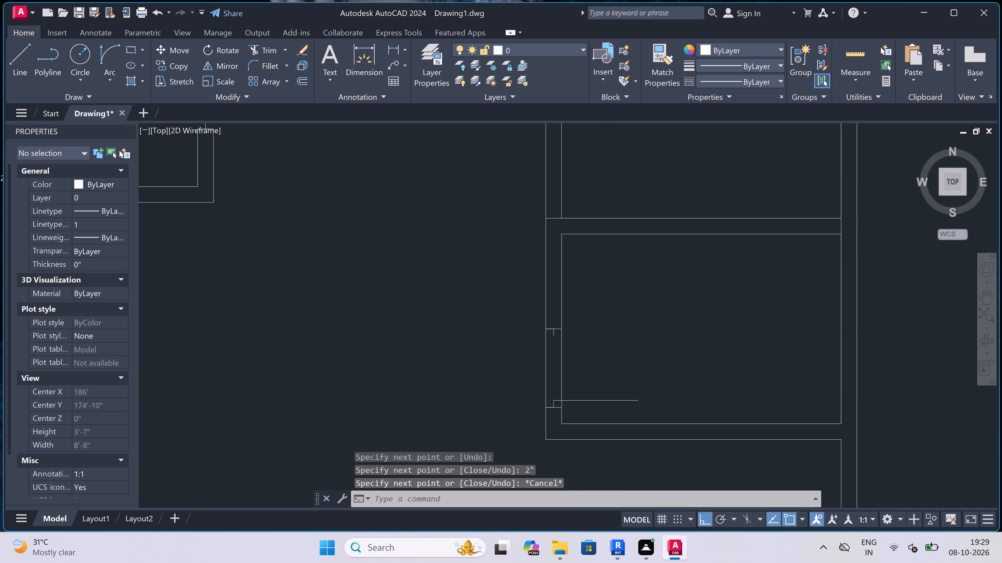
# Draw the door swing arc from the free end of the 2' leaf to the tip of the upper stop.
pyautogui.click(115, 50)
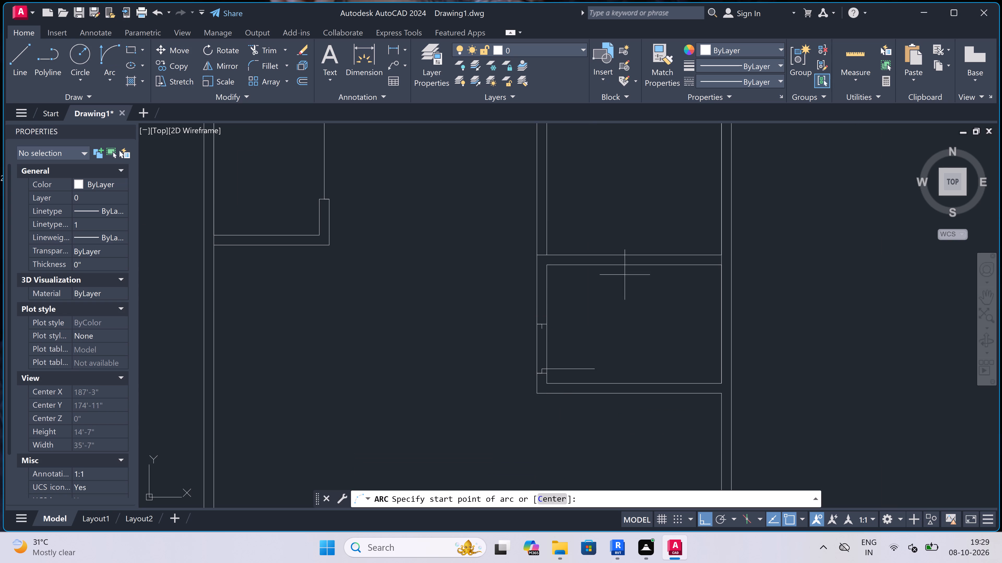
pyautogui.scroll(1, 568, 373)
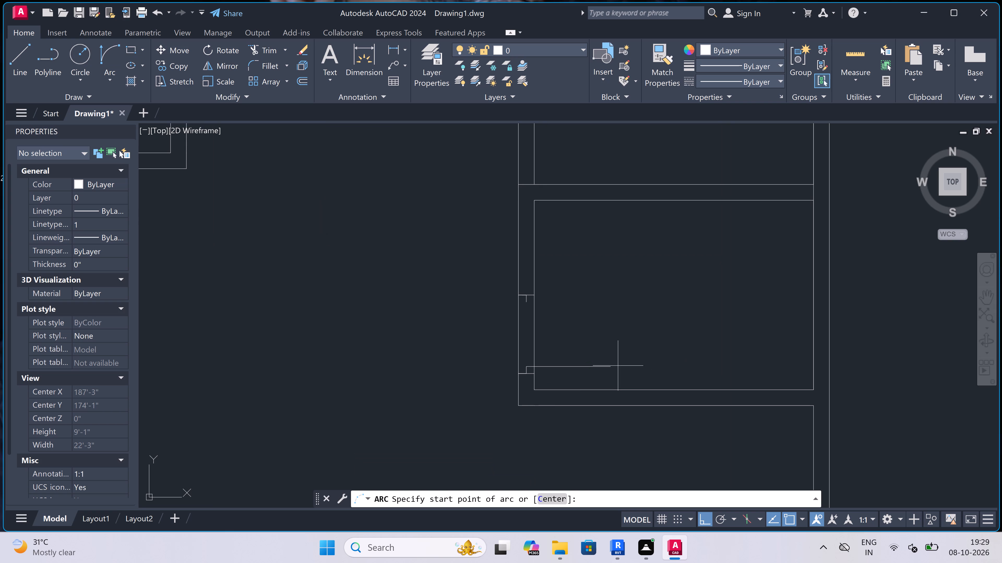
pyautogui.click(616, 366)
pyautogui.scroll(2, 550, 329)
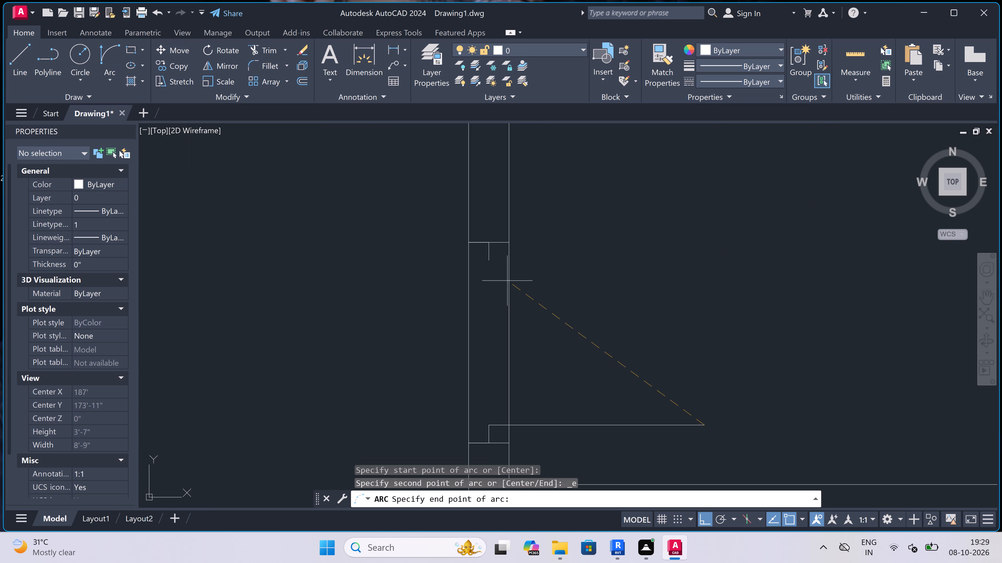
pyautogui.click(490, 258)
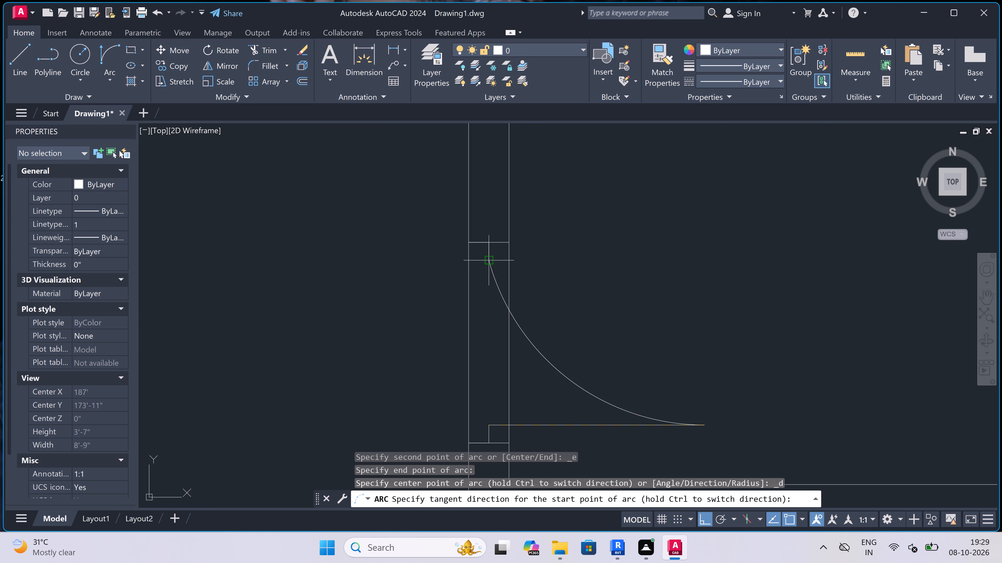
pyautogui.scroll(-1, 490, 258)
pyautogui.click(554, 234)
# Trim both left wall face lines between the two jambs to open the doorway.
pyautogui.write('tr')
pyautogui.press('space')
pyautogui.click(540, 288)
pyautogui.click(449, 319)
pyautogui.scroll(-1, 462, 304)
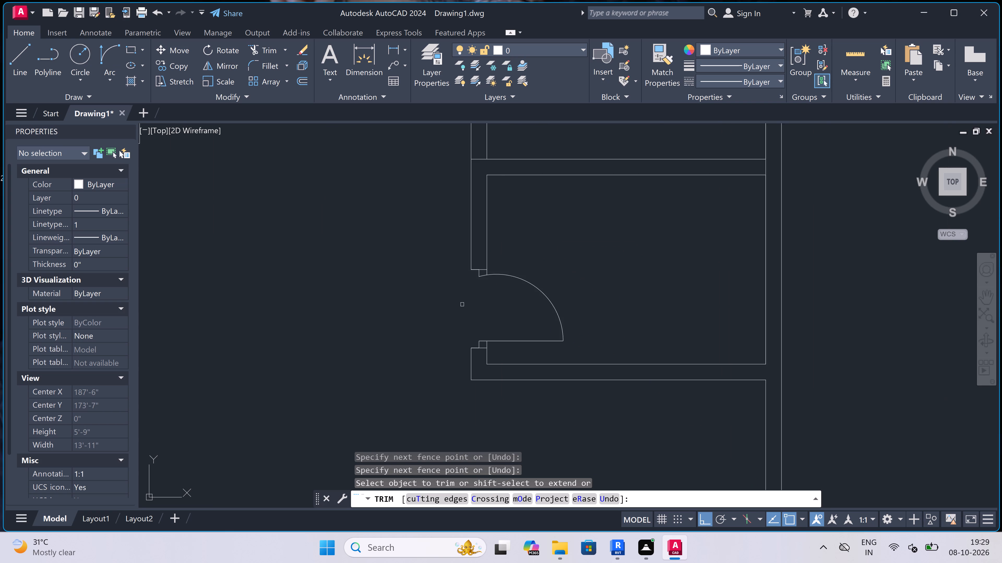
pyautogui.scroll(-1, 462, 304)
pyautogui.press('Escape')
pyautogui.scroll(-1, 463, 304)
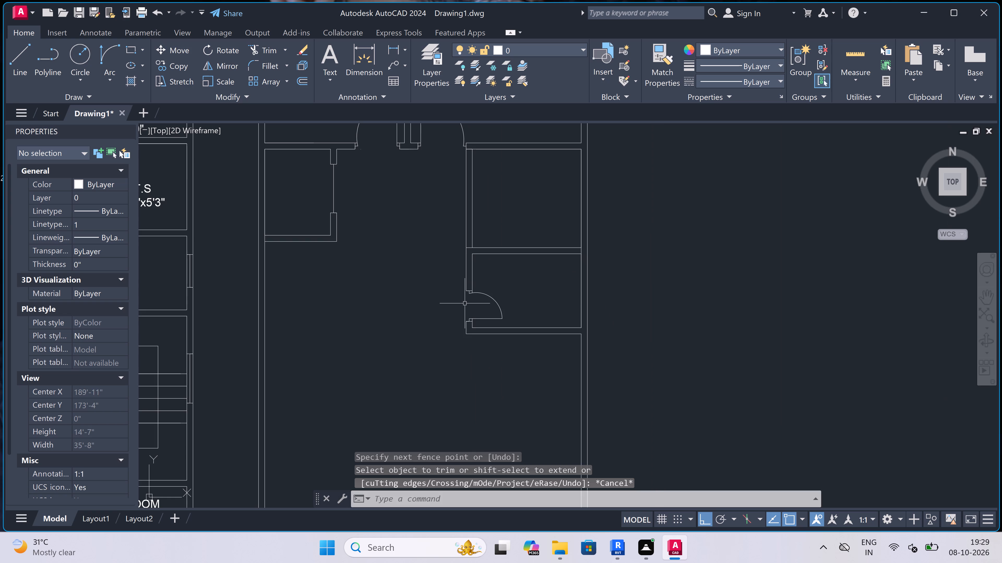
# Draw a 2' window in the exterior wall of the 7' by 4'6" room, with a centre line and an end line across the wall at each end.
pyautogui.scroll(1, 566, 283)
pyautogui.press('l')
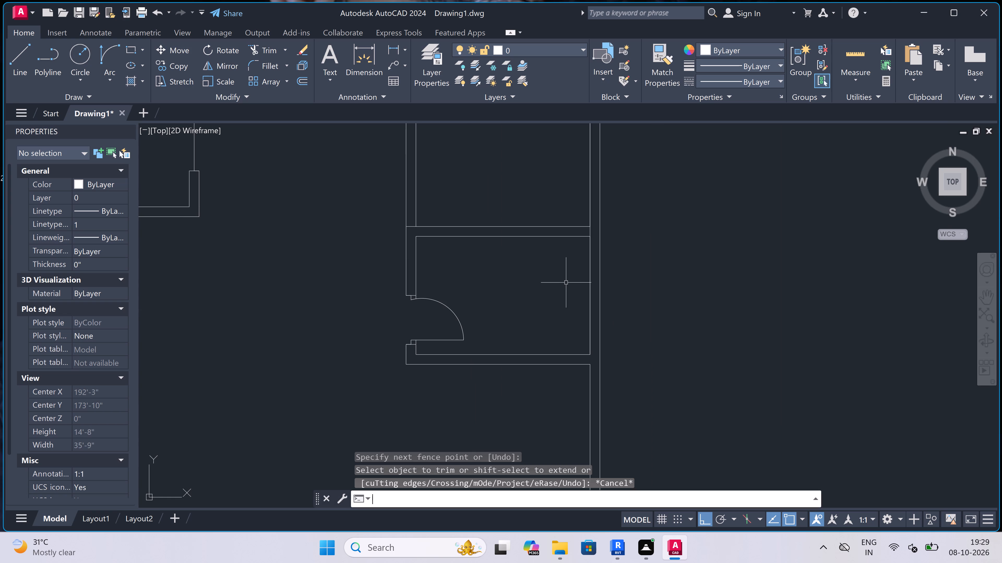
pyautogui.press('space')
pyautogui.scroll(1, 589, 268)
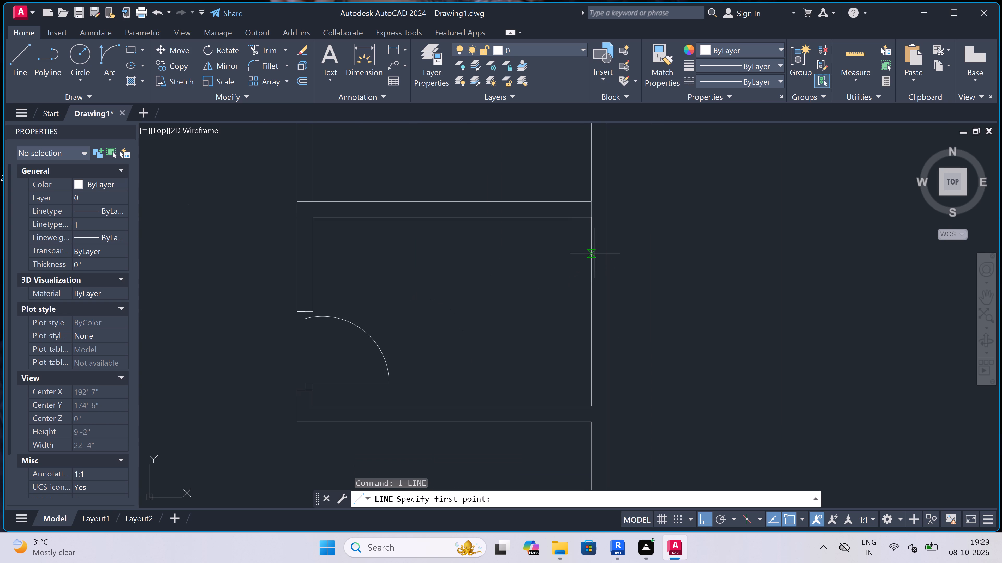
pyautogui.click(595, 253)
pyautogui.click(606, 252)
pyautogui.click(595, 254)
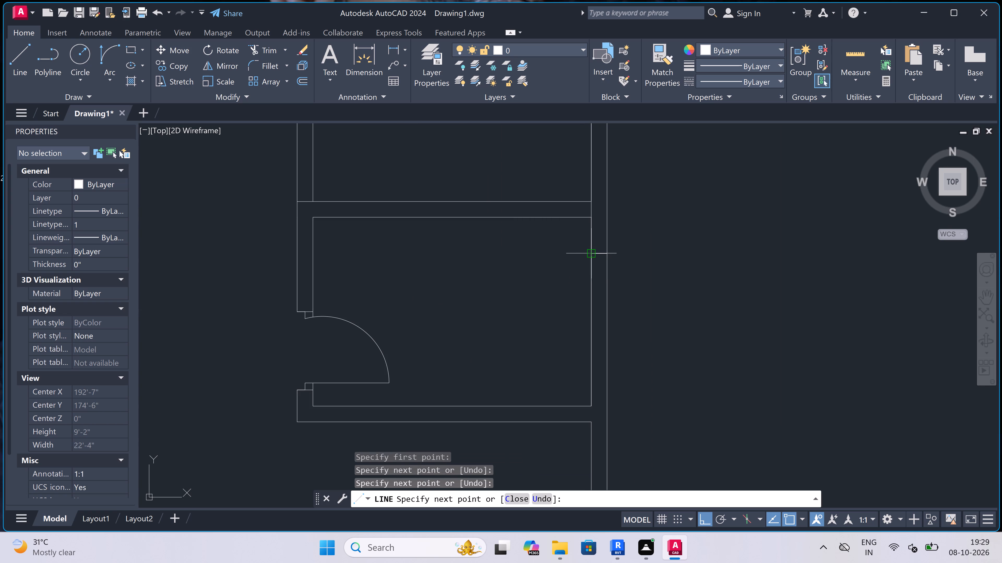
pyautogui.click(597, 254)
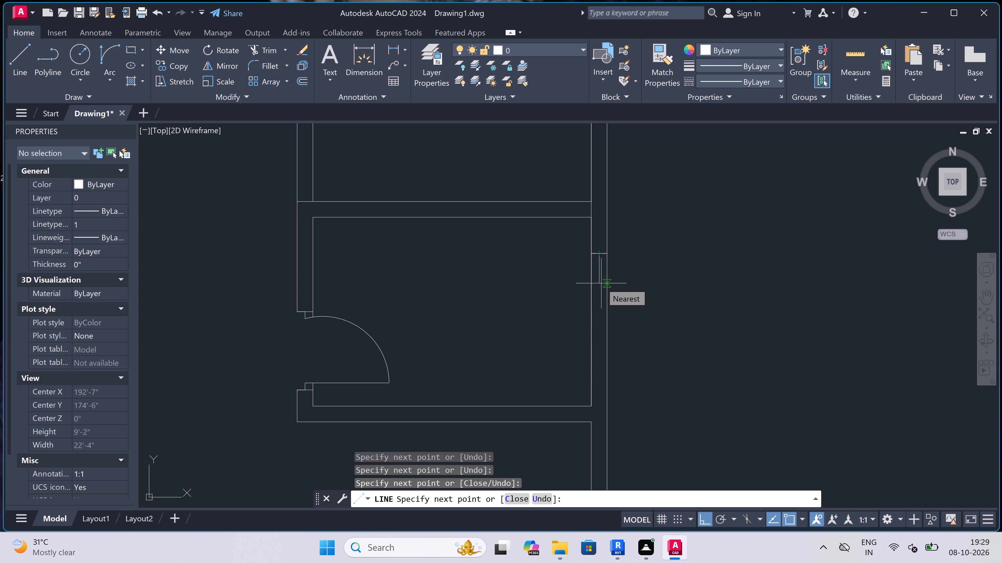
pyautogui.write("2'")
pyautogui.press('space')
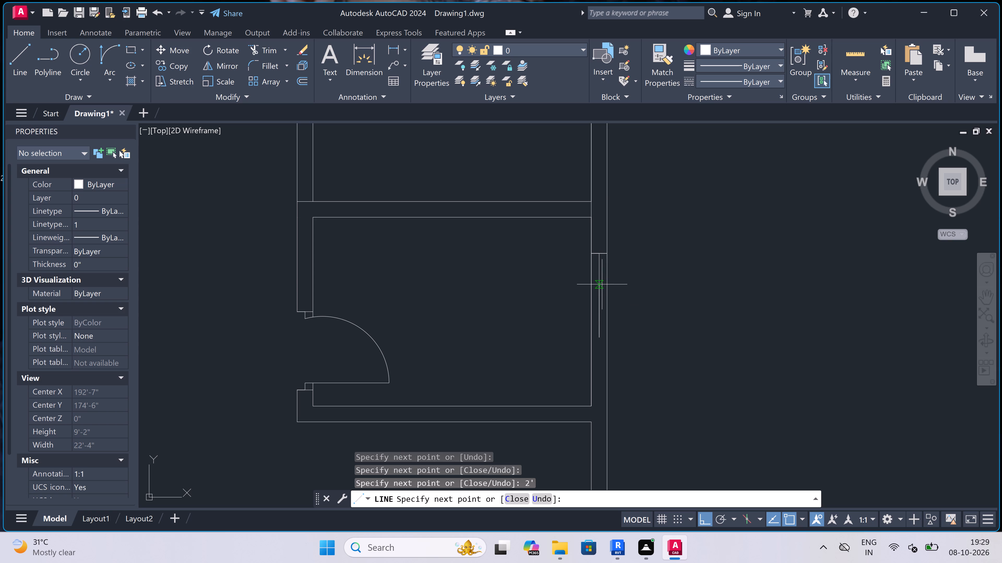
pyautogui.scroll(2, 590, 350)
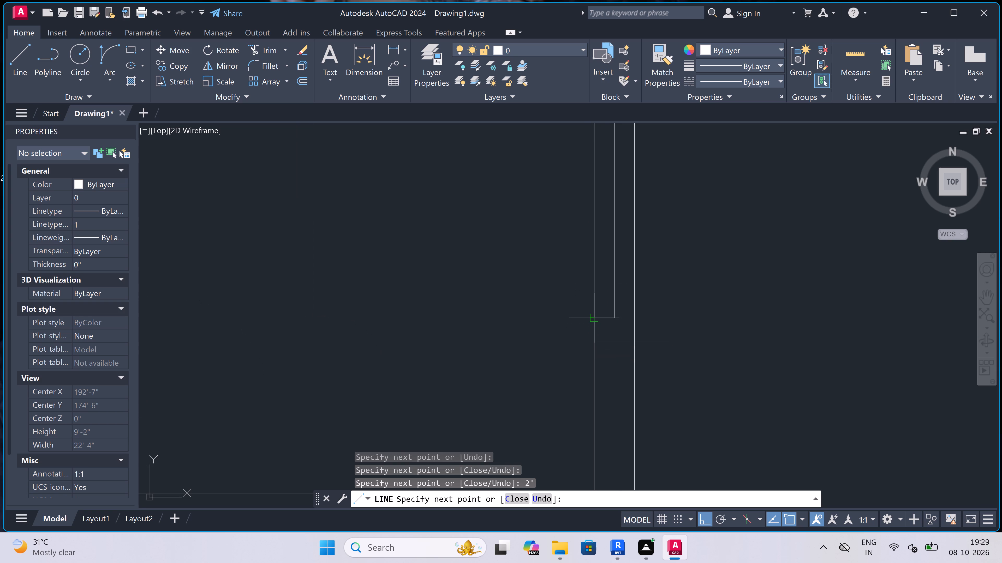
pyautogui.click(592, 320)
pyautogui.click(635, 319)
pyautogui.press('Escape')
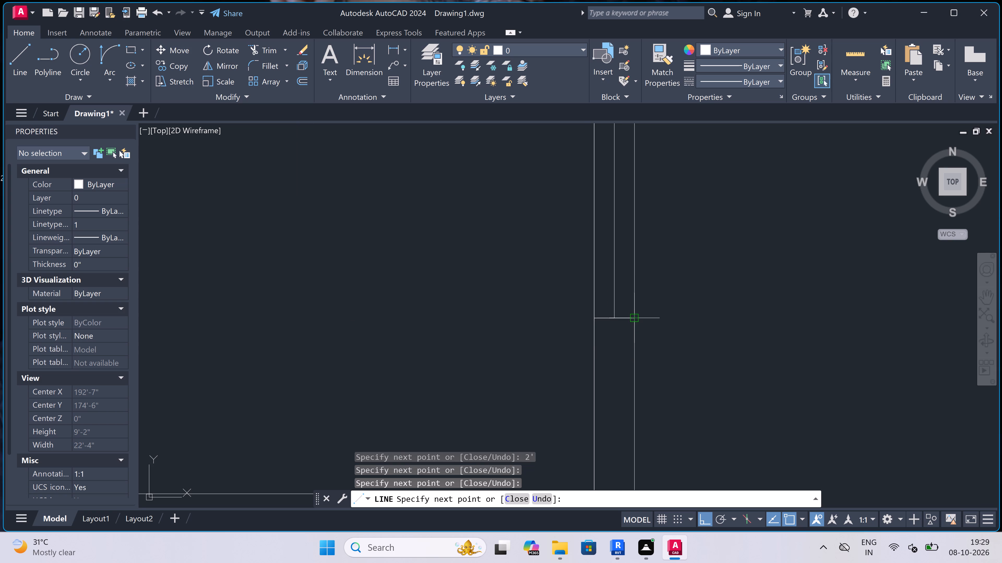
pyautogui.scroll(-4, 588, 290)
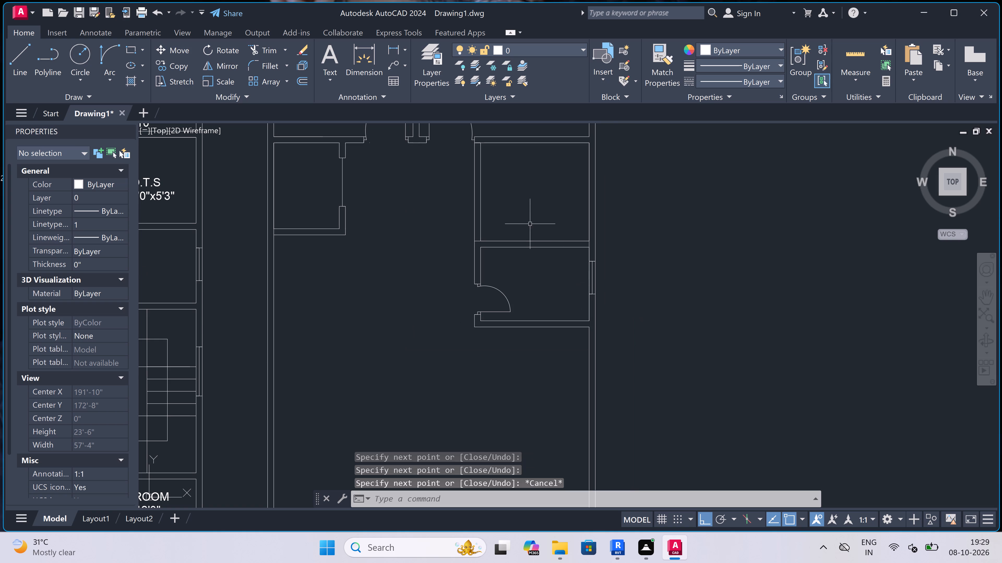
# Compare the new floor plan with the existing plan, examining the area below the 7' by 4'6" room and the original staircase.
pyautogui.scroll(-1, 484, 200)
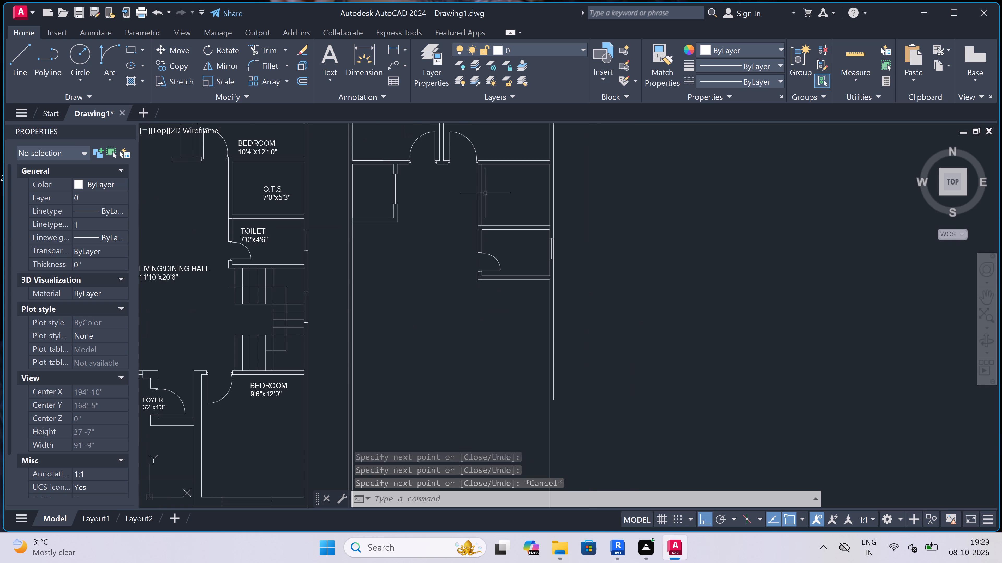
pyautogui.scroll(-4, 488, 186)
pyautogui.scroll(1, 483, 165)
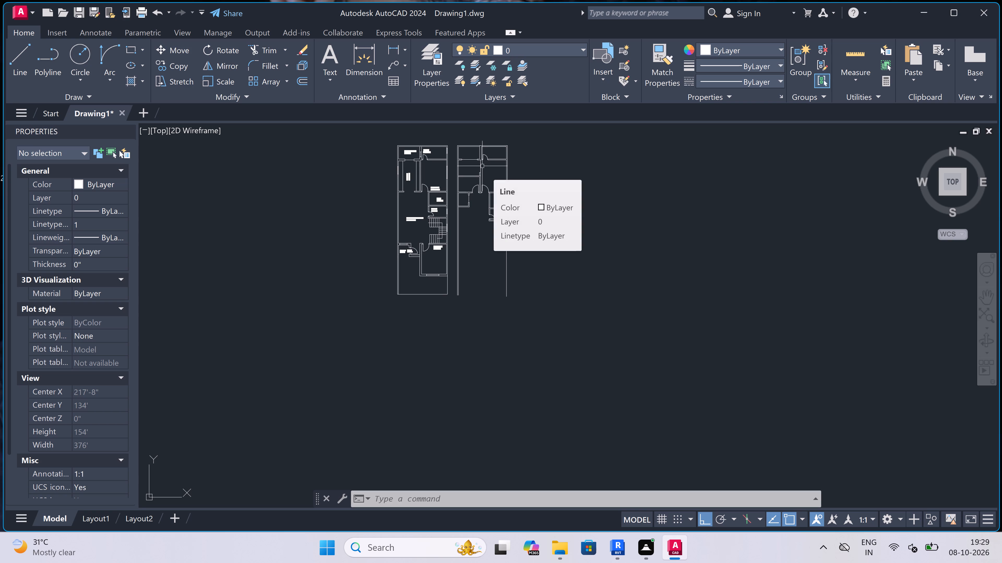
pyautogui.scroll(-3, 480, 167)
pyautogui.scroll(5, 480, 166)
pyautogui.scroll(-2, 480, 165)
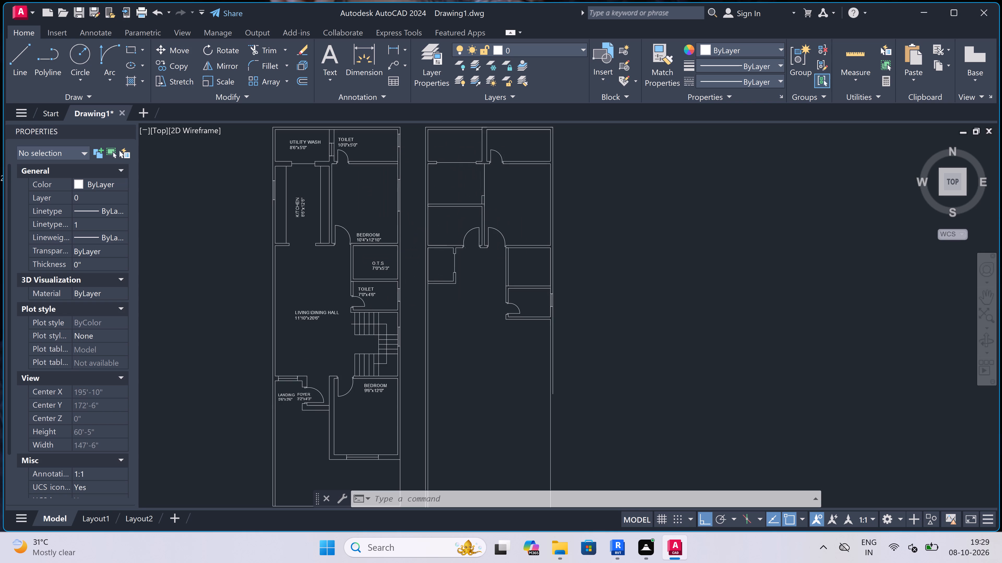
pyautogui.scroll(-2, 480, 166)
pyautogui.scroll(3, 475, 153)
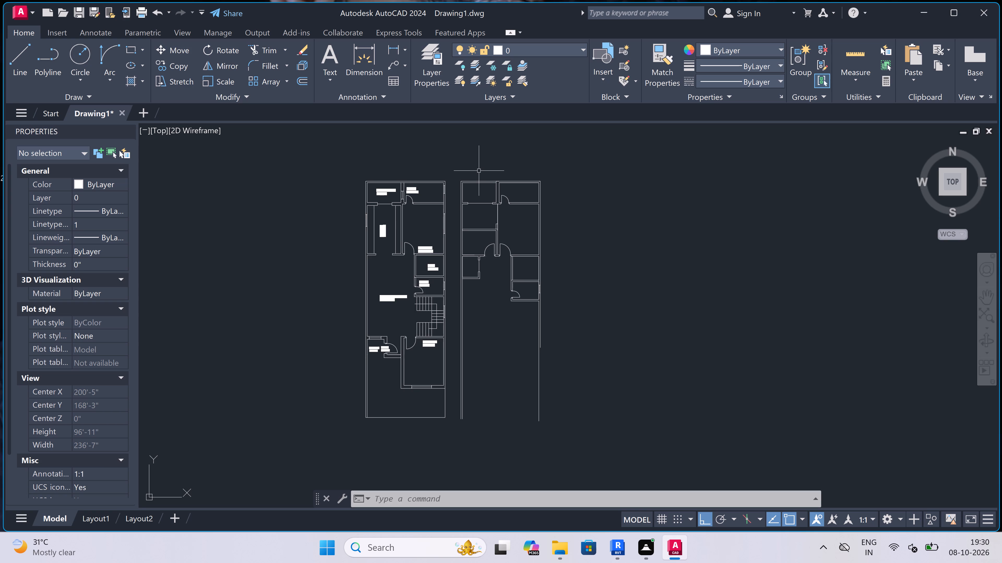
pyautogui.scroll(1, 542, 271)
pyautogui.scroll(2, 470, 344)
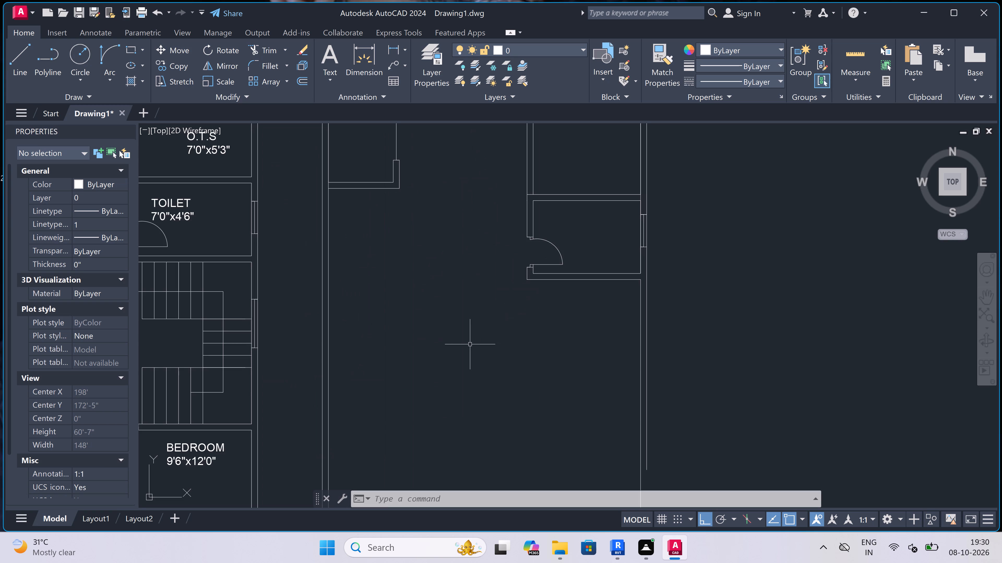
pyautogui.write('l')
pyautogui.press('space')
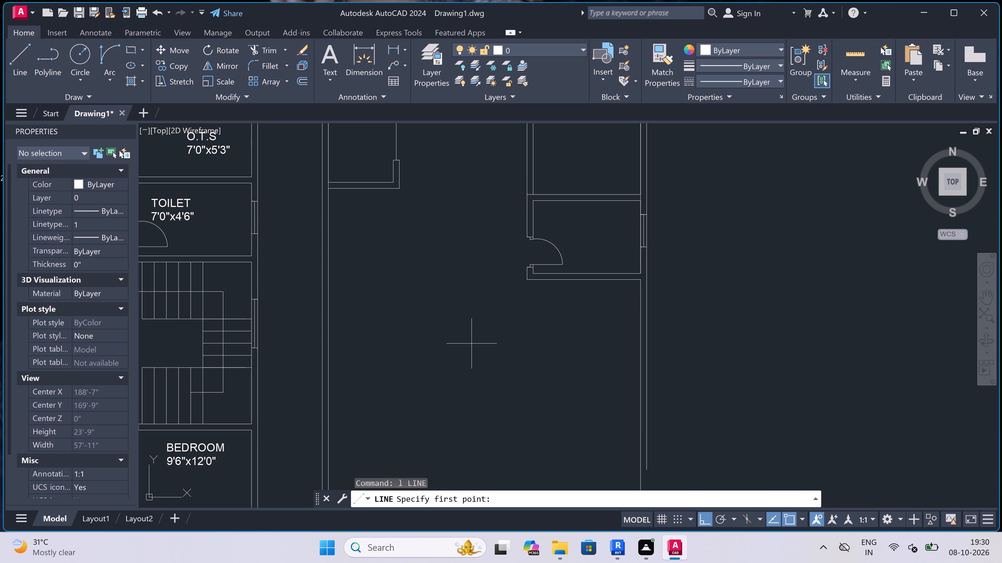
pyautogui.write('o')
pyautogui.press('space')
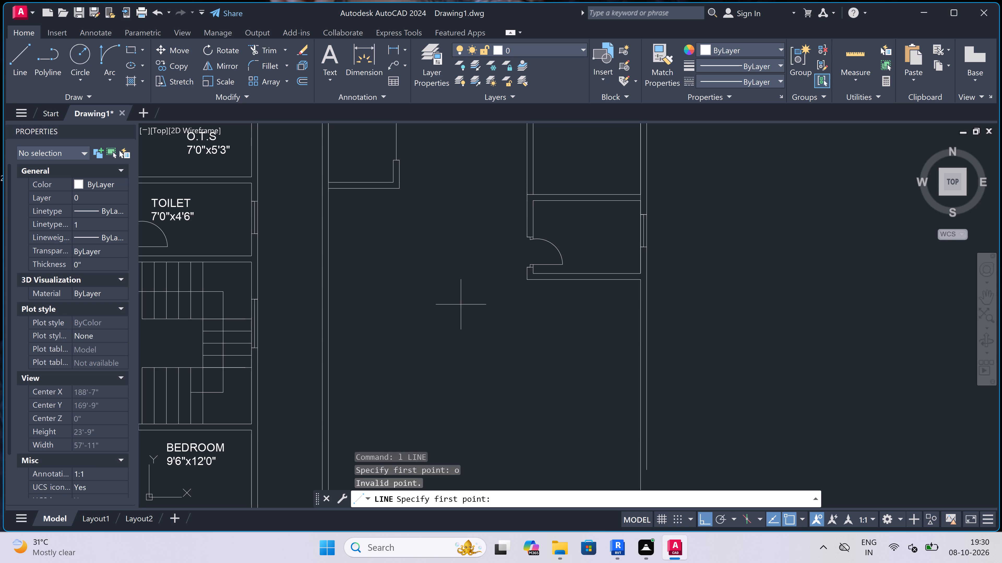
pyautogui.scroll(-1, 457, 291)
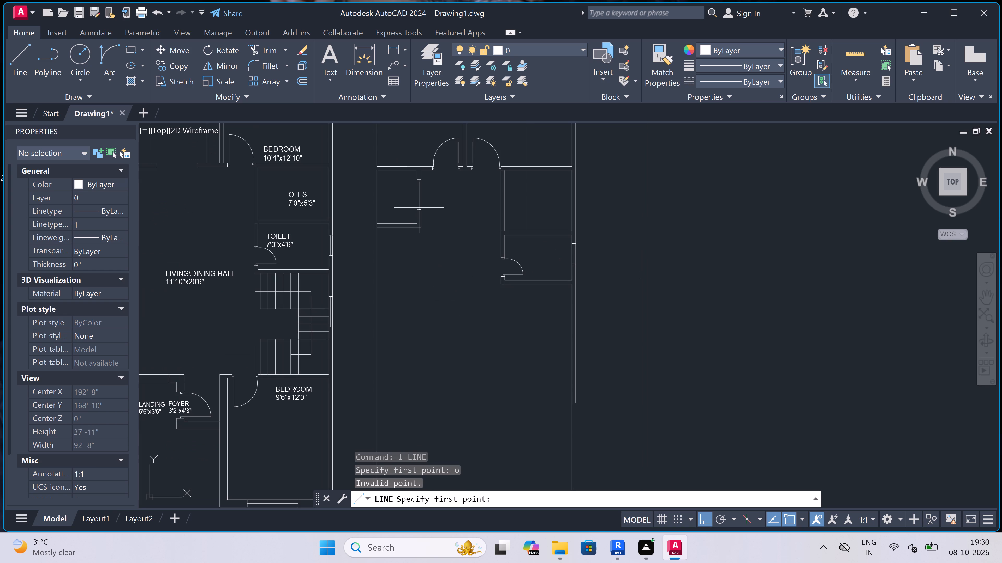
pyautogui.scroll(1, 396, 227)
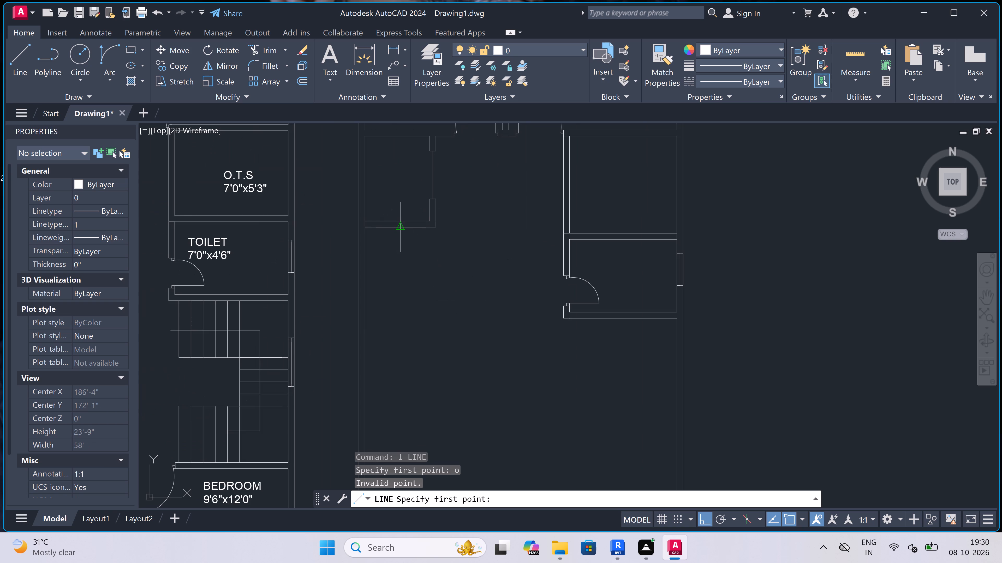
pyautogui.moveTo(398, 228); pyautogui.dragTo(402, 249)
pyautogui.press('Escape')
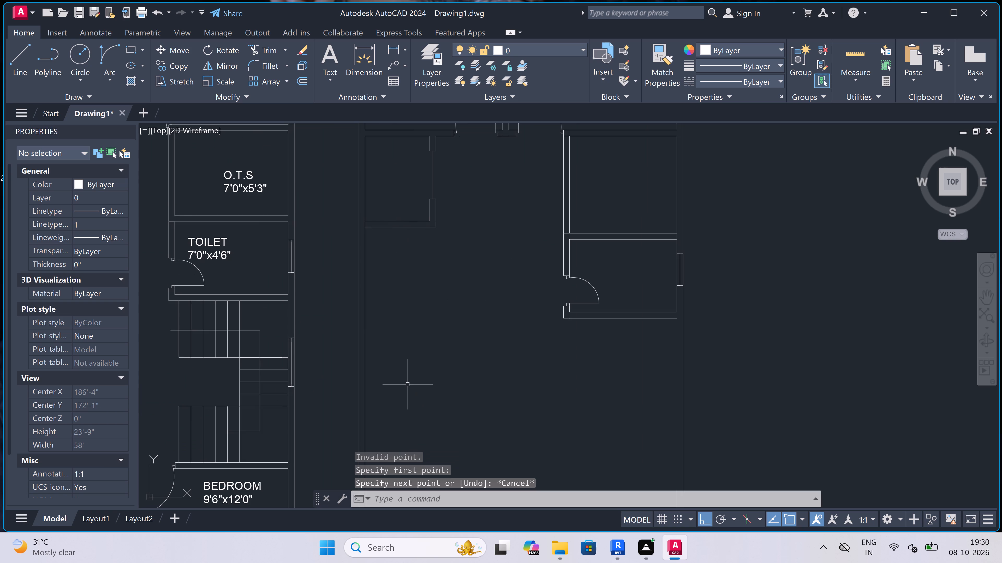
# Offset the lower wall line of the new plan's small room beside the left exterior wall 19'2" downward.
pyautogui.write('o')
pyautogui.press('space')
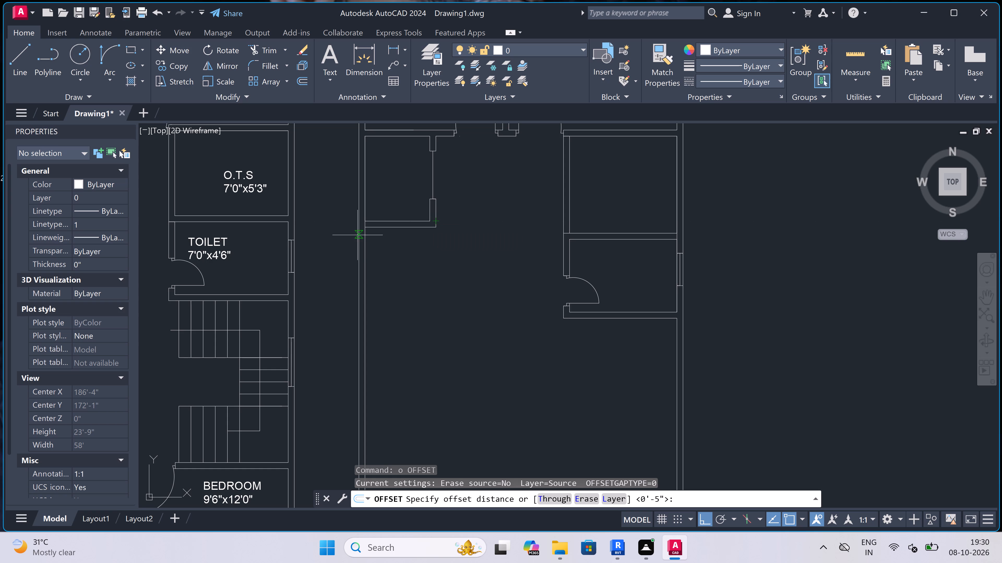
pyautogui.moveTo(393, 230); pyautogui.dragTo(394, 232)
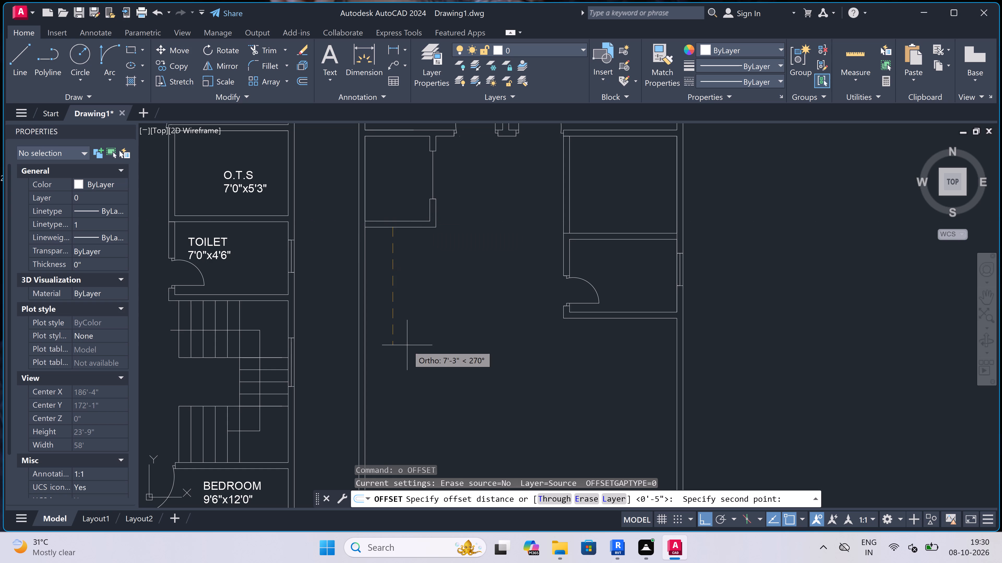
pyautogui.write("19'2")
pyautogui.write('"')
pyautogui.press('space')
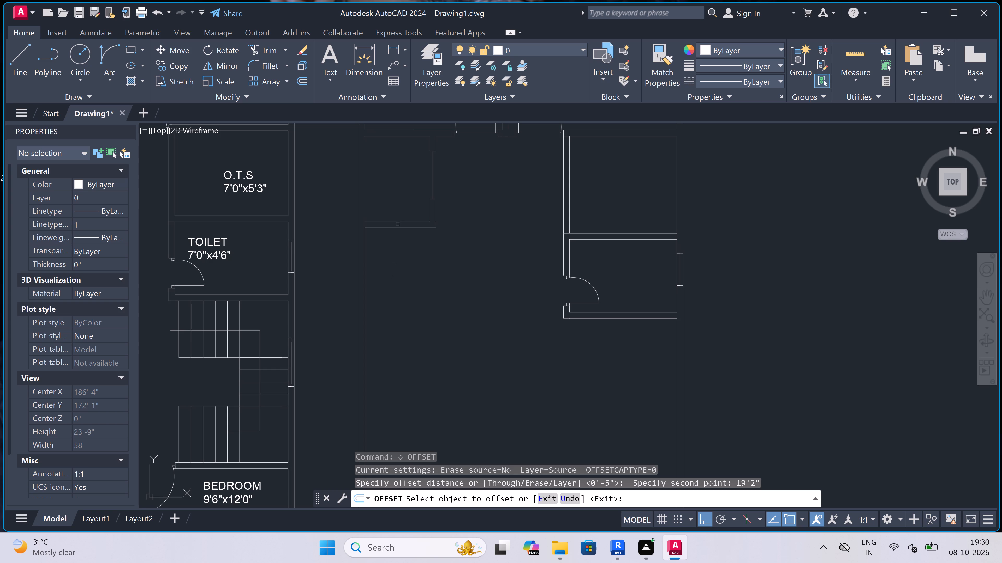
pyautogui.moveTo(395, 227); pyautogui.dragTo(398, 240)
pyautogui.click(414, 301)
pyautogui.scroll(-5, 414, 301)
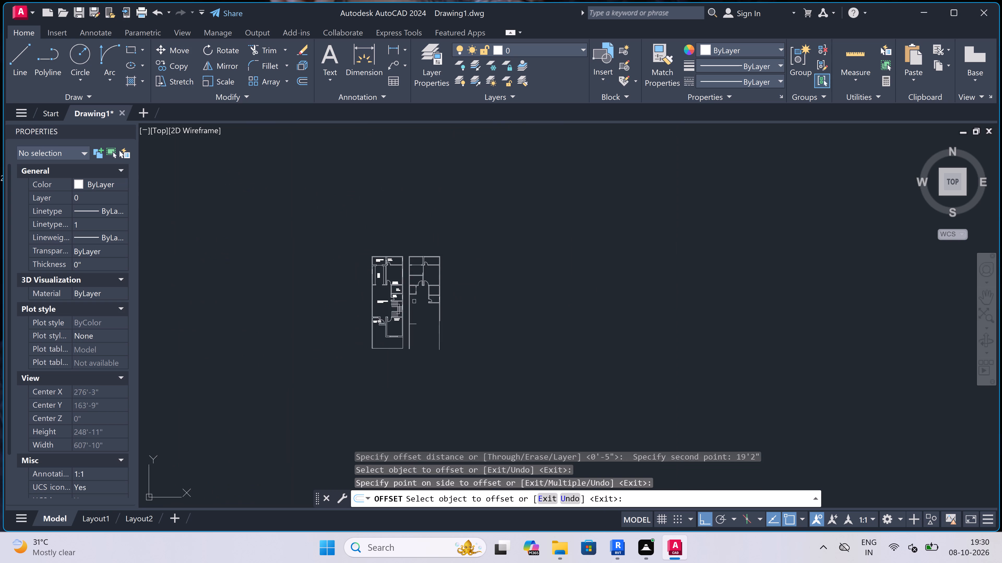
pyautogui.scroll(5, 414, 323)
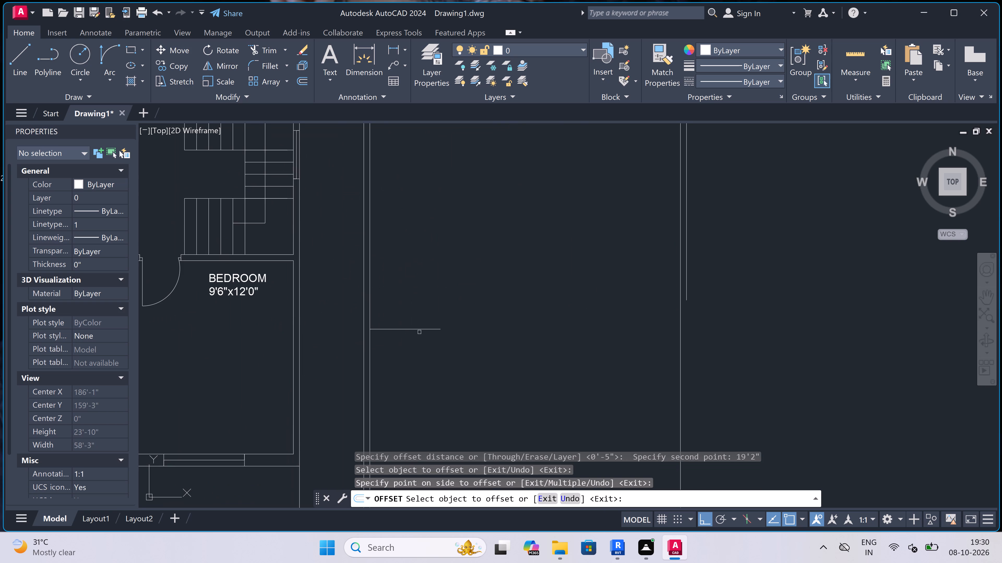
pyautogui.press('Escape')
# Offset the new short horizontal wall line 4.5" downward to give the wall its thickness.
pyautogui.press('space')
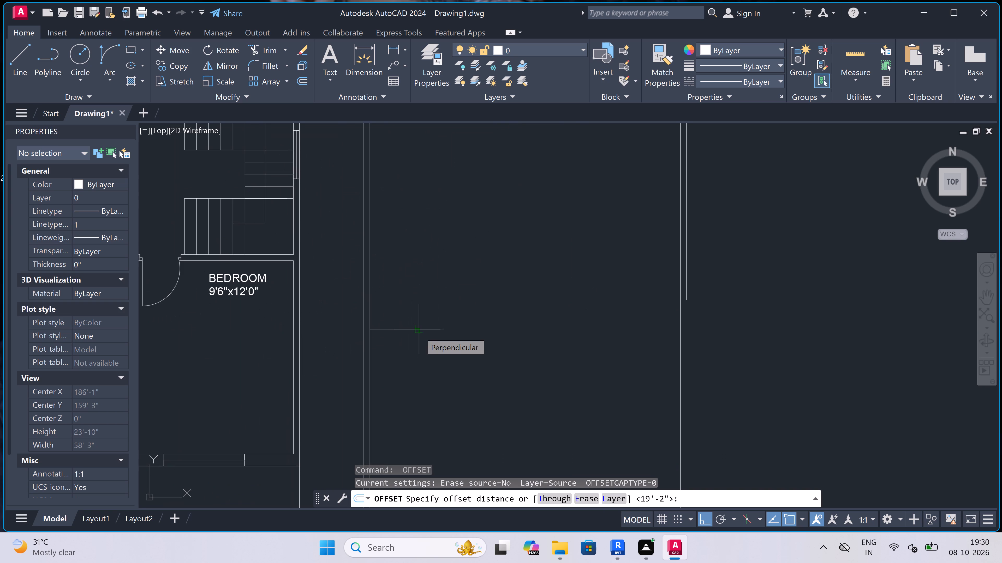
pyautogui.click(419, 324)
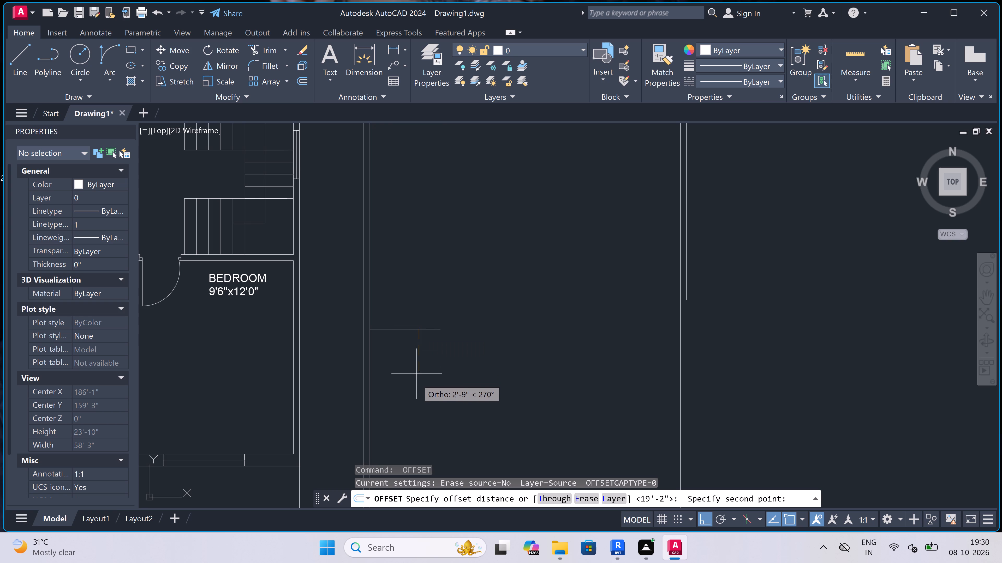
pyautogui.write('4.5"')
pyautogui.press('space')
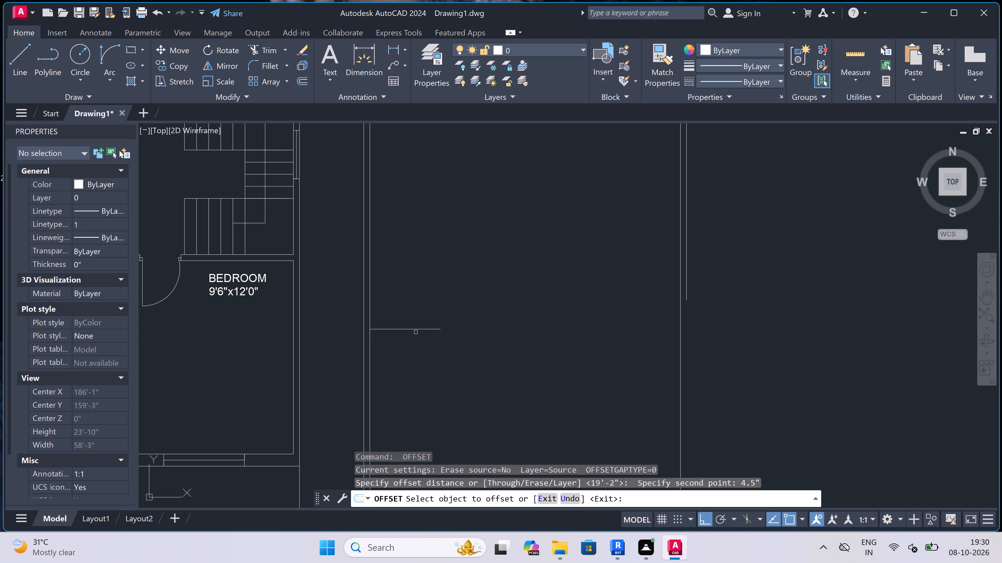
pyautogui.moveTo(416, 329); pyautogui.dragTo(416, 333)
pyautogui.click(418, 396)
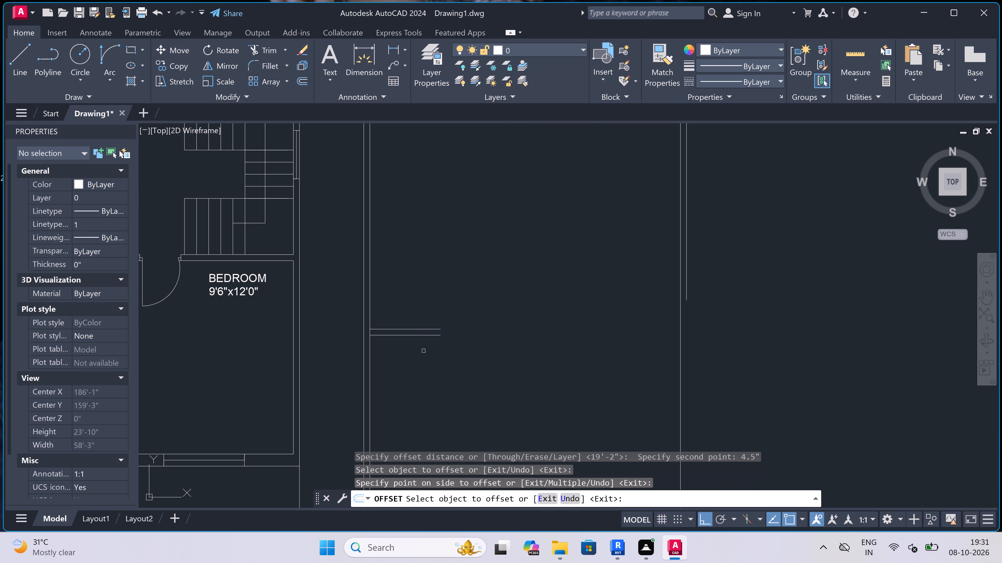
pyautogui.scroll(-4, 436, 256)
pyautogui.scroll(3, 459, 274)
pyautogui.press('Escape')
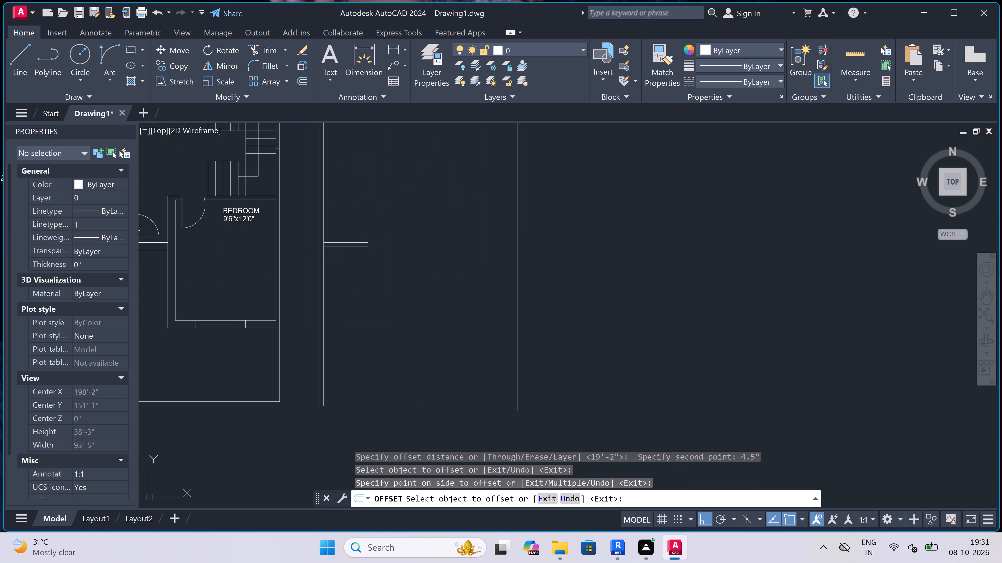
# Draw a vertical line continuing the right exterior wall's outer face down from its end to near the inner face's lower end.
pyautogui.press('l')
pyautogui.press('space')
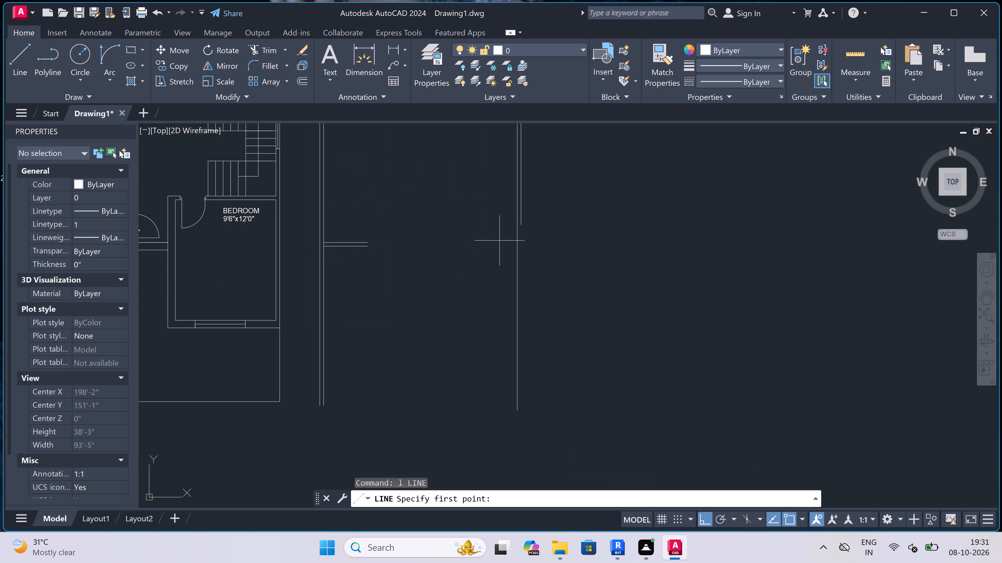
pyautogui.scroll(2, 519, 225)
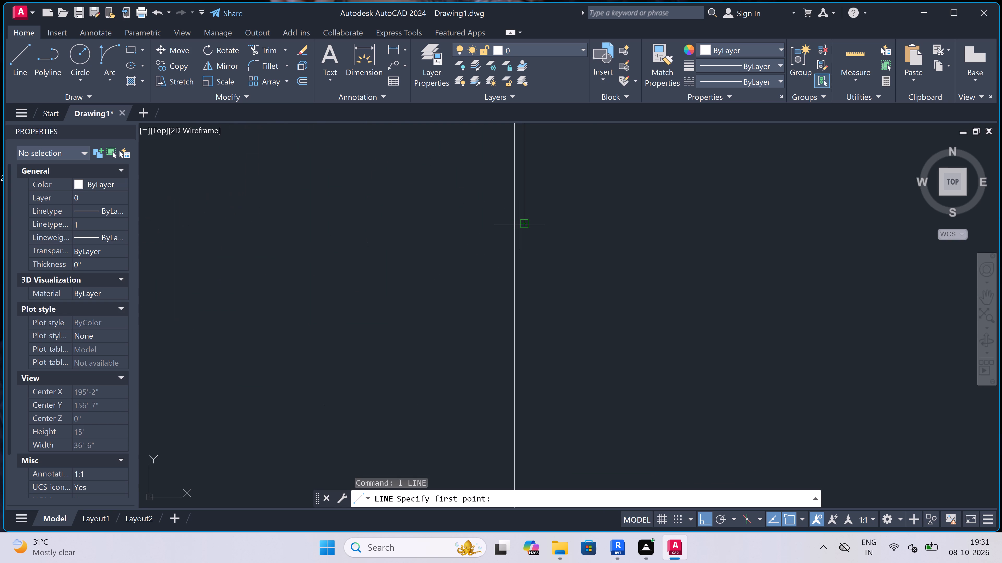
pyautogui.click(526, 225)
pyautogui.scroll(-4, 526, 225)
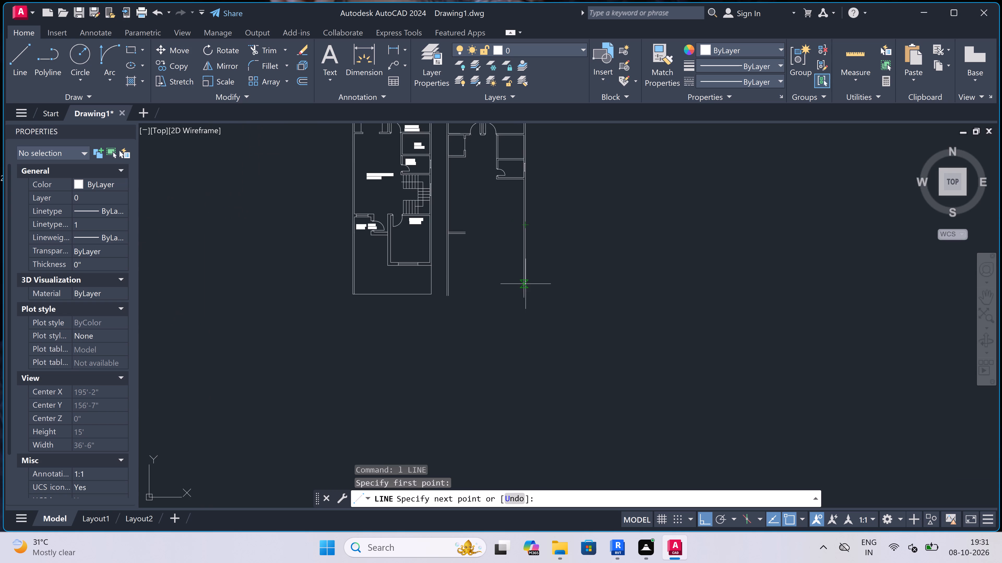
pyautogui.scroll(4, 526, 284)
pyautogui.click(524, 338)
pyautogui.press('Escape')
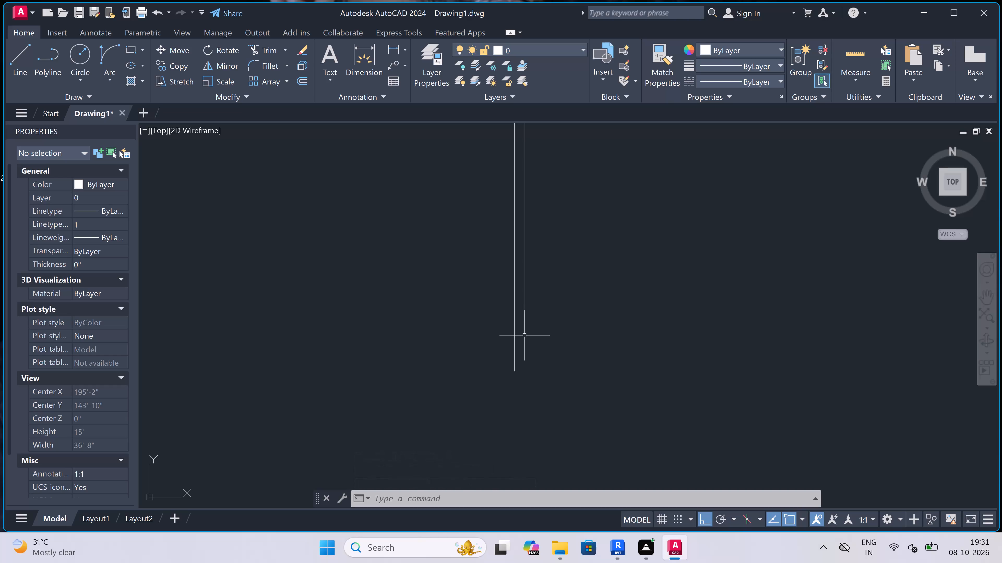
# Extend both short horizontal wall lines across the new plan to the inner face of the right exterior wall.
pyautogui.scroll(-4, 458, 335)
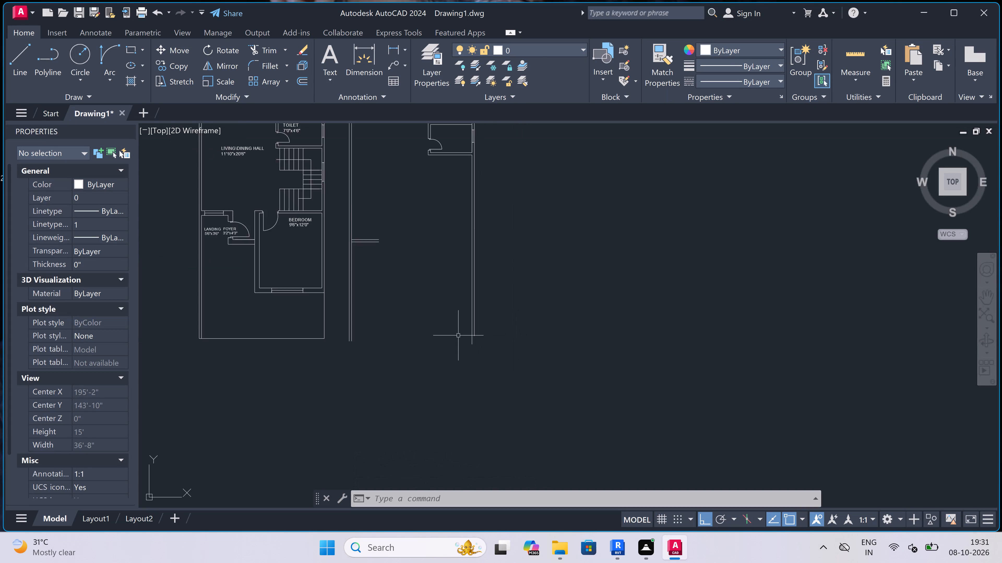
pyautogui.scroll(3, 398, 189)
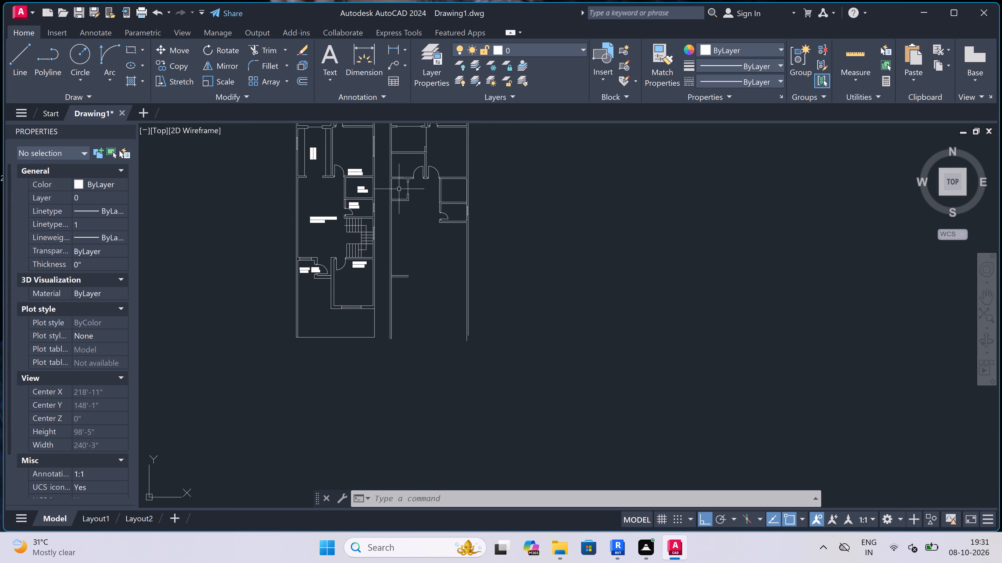
pyautogui.scroll(-2, 427, 228)
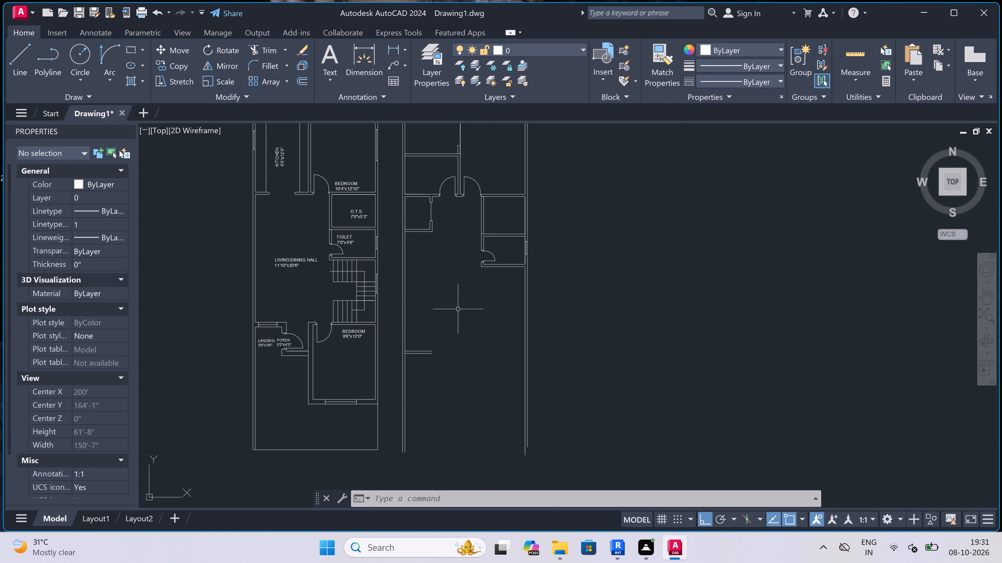
pyautogui.scroll(1, 480, 344)
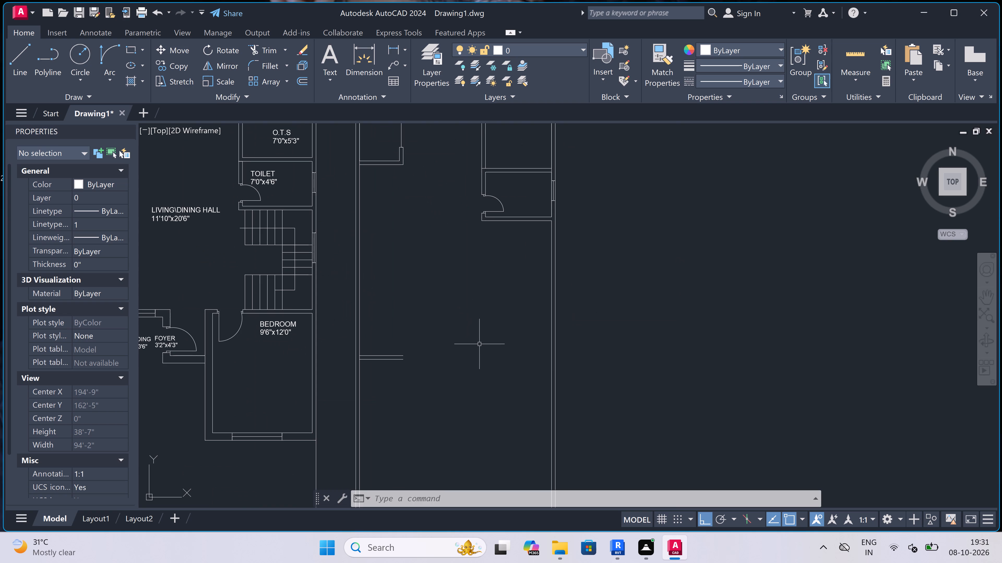
pyautogui.write('ex')
pyautogui.press('space')
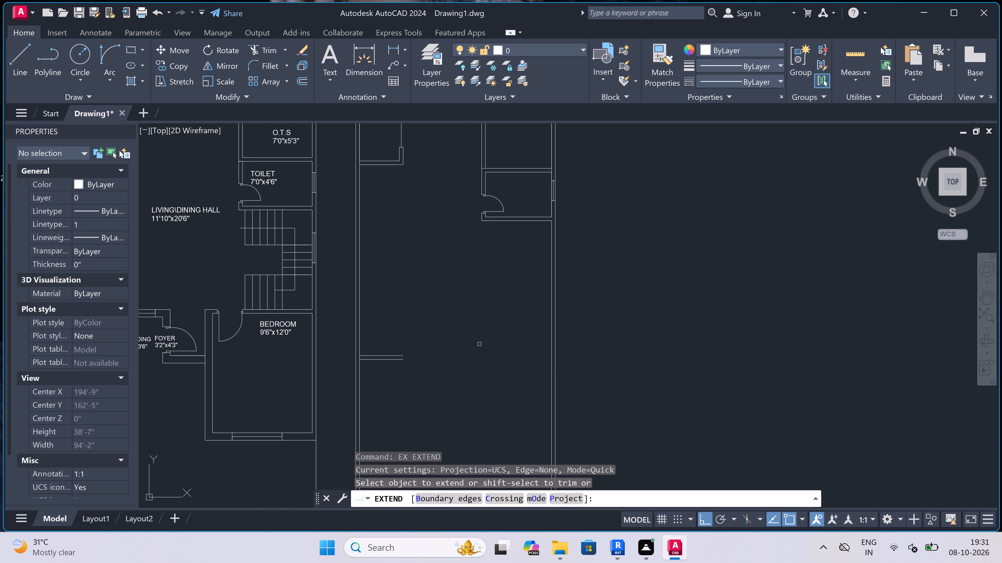
pyautogui.click(385, 332)
pyautogui.click(386, 374)
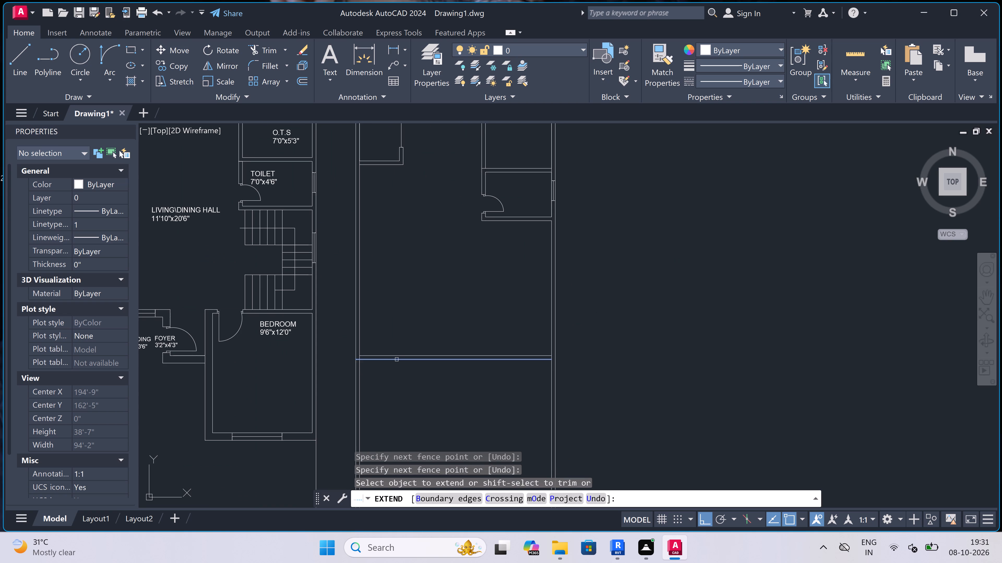
pyautogui.press('Escape')
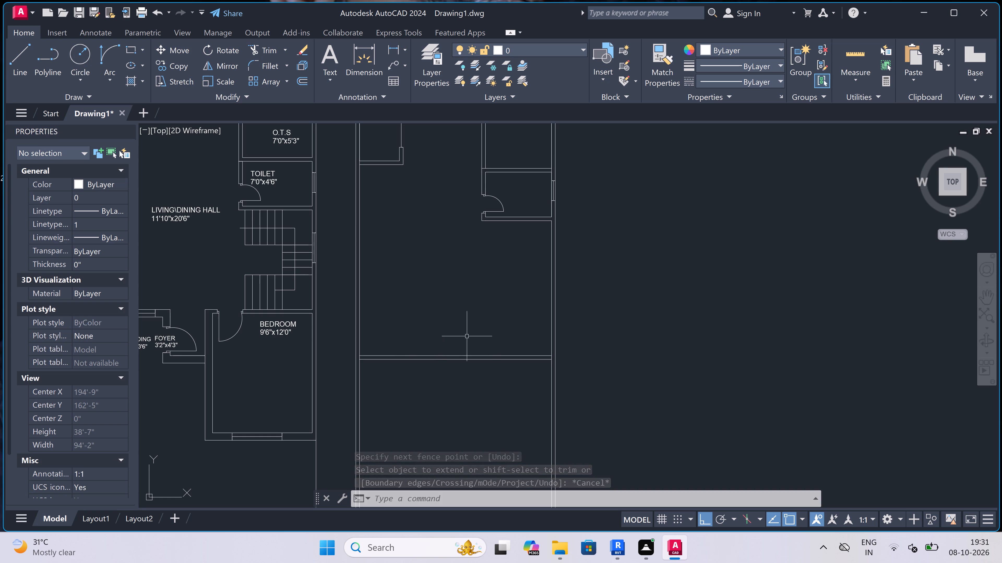
# Draw a room outline from the cross wall's lower right corner: 9'10" left, 12' down, and back across to the right exterior wall.
pyautogui.press('l')
pyautogui.press('space')
pyautogui.scroll(1, 540, 362)
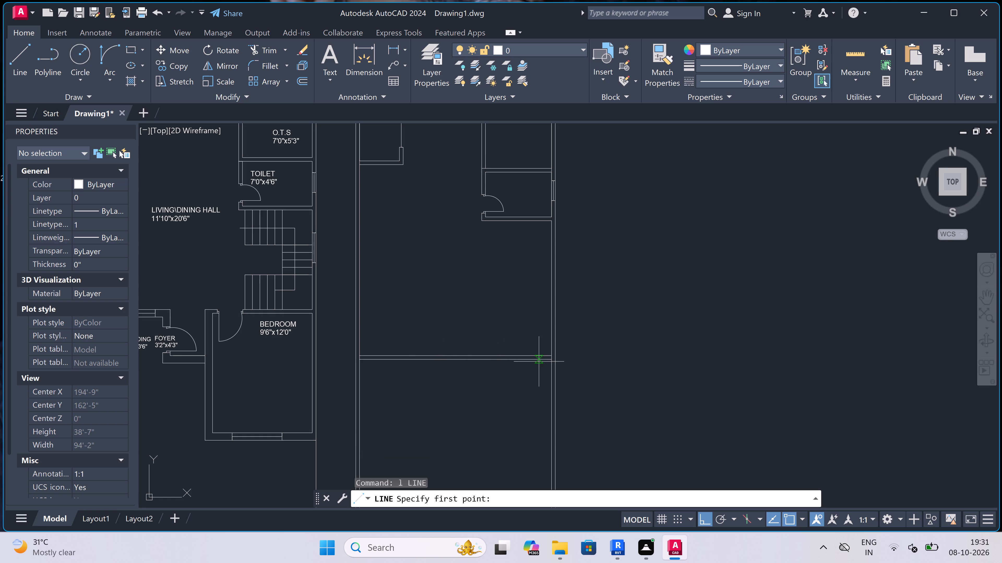
pyautogui.scroll(1, 539, 362)
pyautogui.click(567, 358)
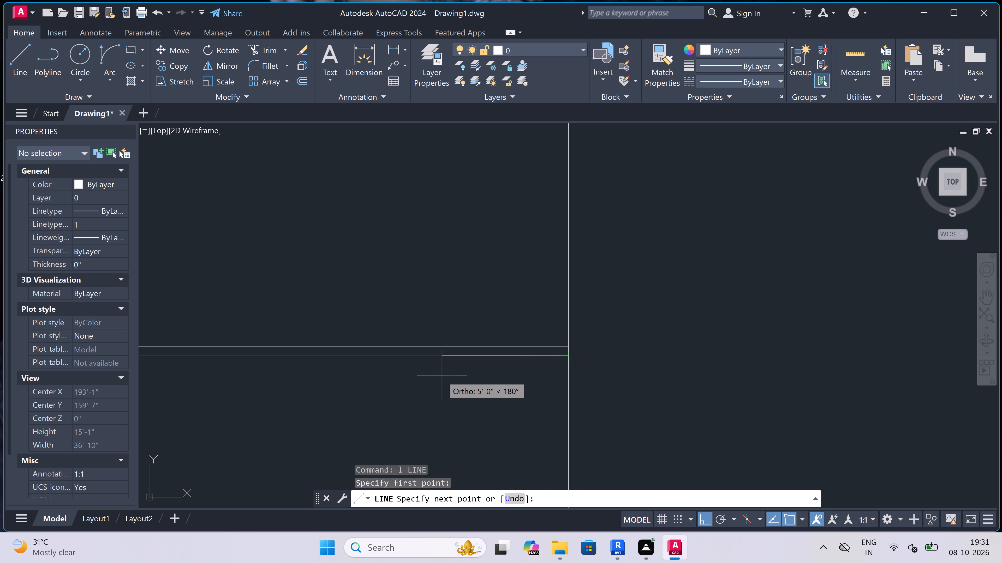
pyautogui.write('9\'10"')
pyautogui.press('space')
pyautogui.scroll(-3, 428, 327)
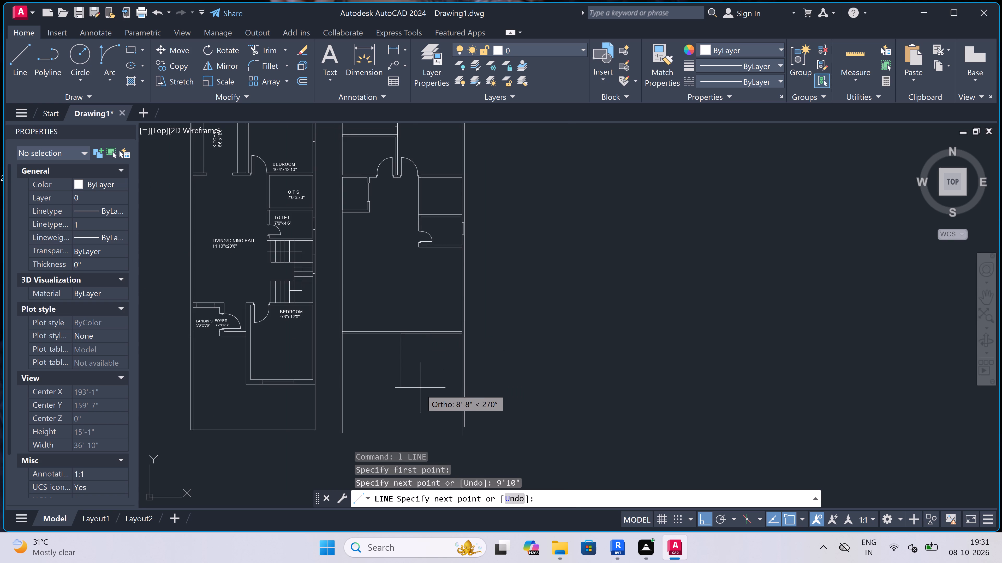
pyautogui.write("12'")
pyautogui.press('space')
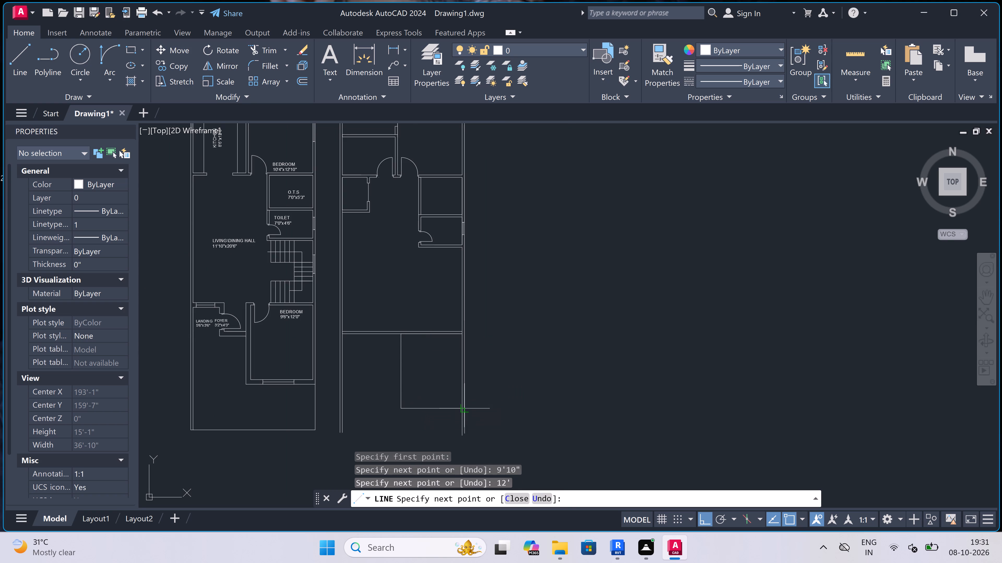
pyautogui.scroll(2, 467, 407)
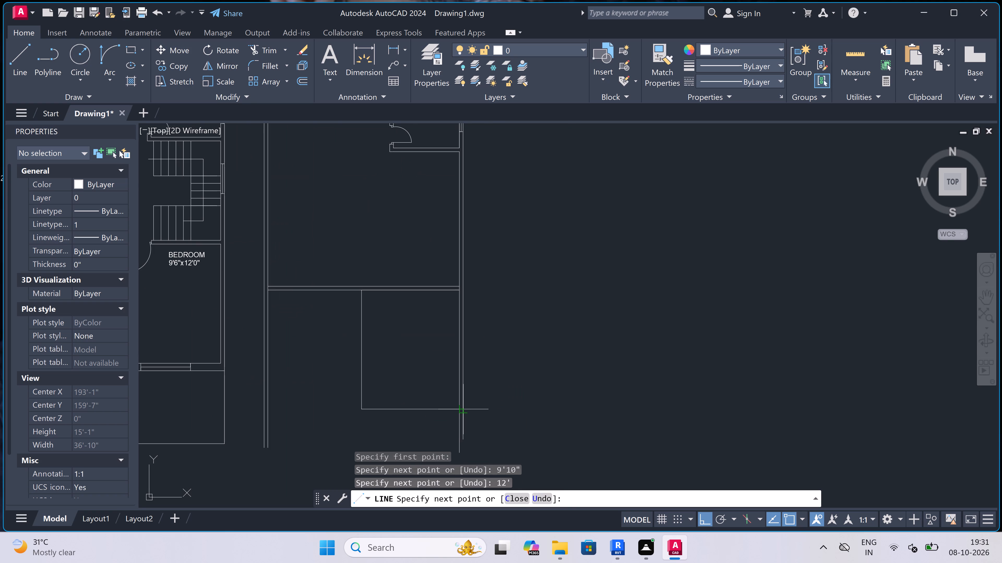
pyautogui.click(461, 408)
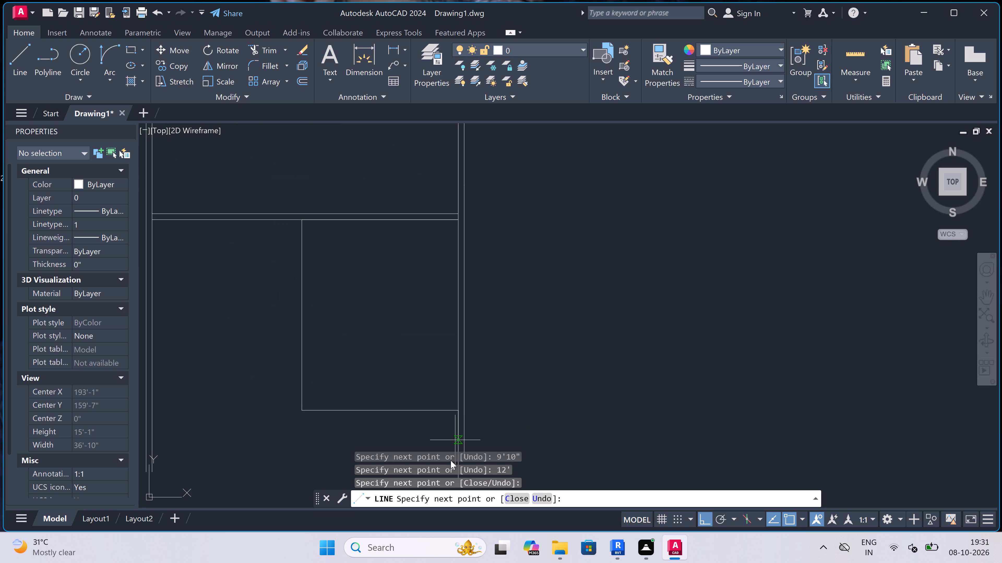
# Continue the lower room's outline 9" down, back left to its left corner, 4.5" further left, and up to the cross wall.
pyautogui.write('9"')
pyautogui.press('space')
pyautogui.scroll(-2, 405, 126)
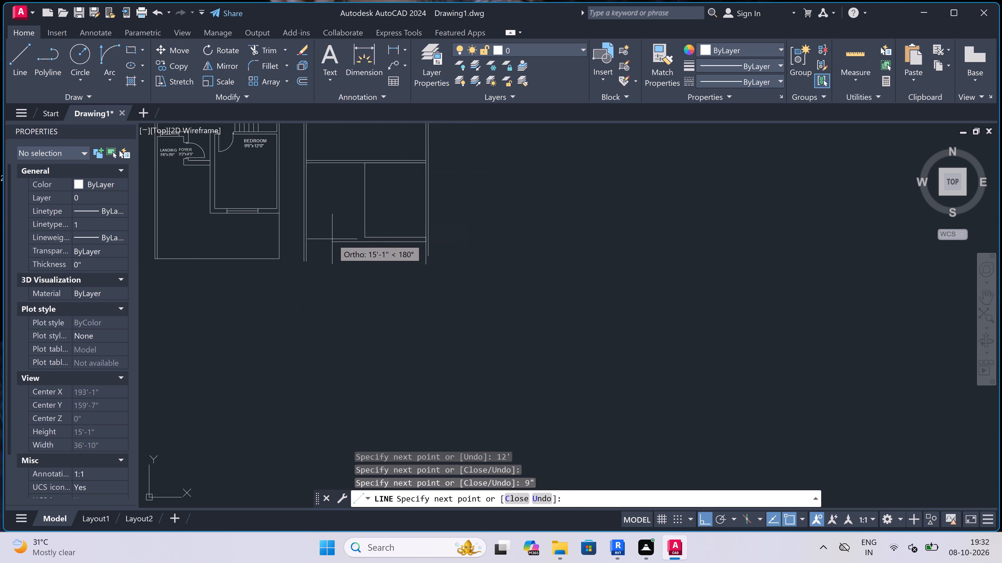
pyautogui.scroll(1, 332, 239)
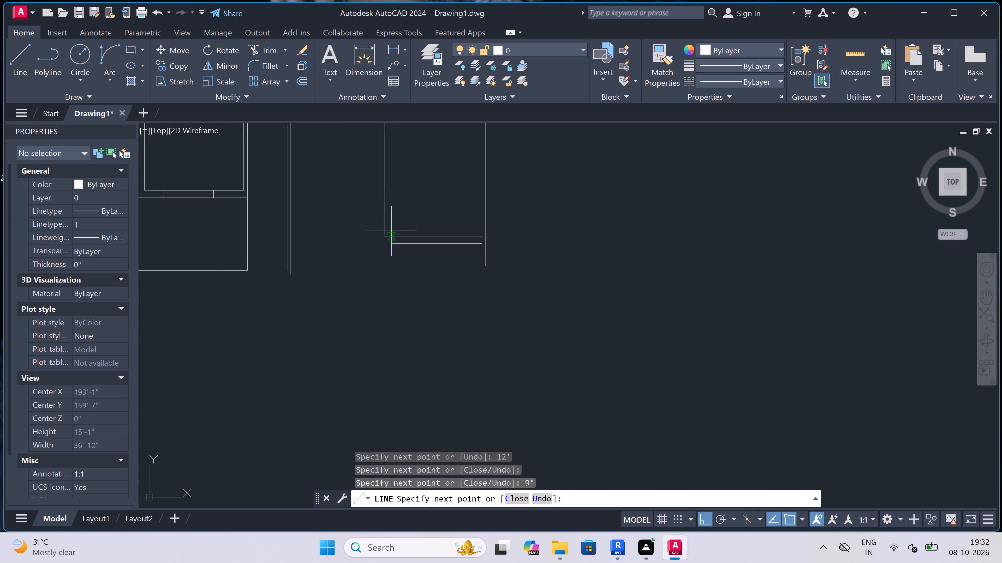
pyautogui.scroll(2, 391, 231)
pyautogui.scroll(2, 368, 247)
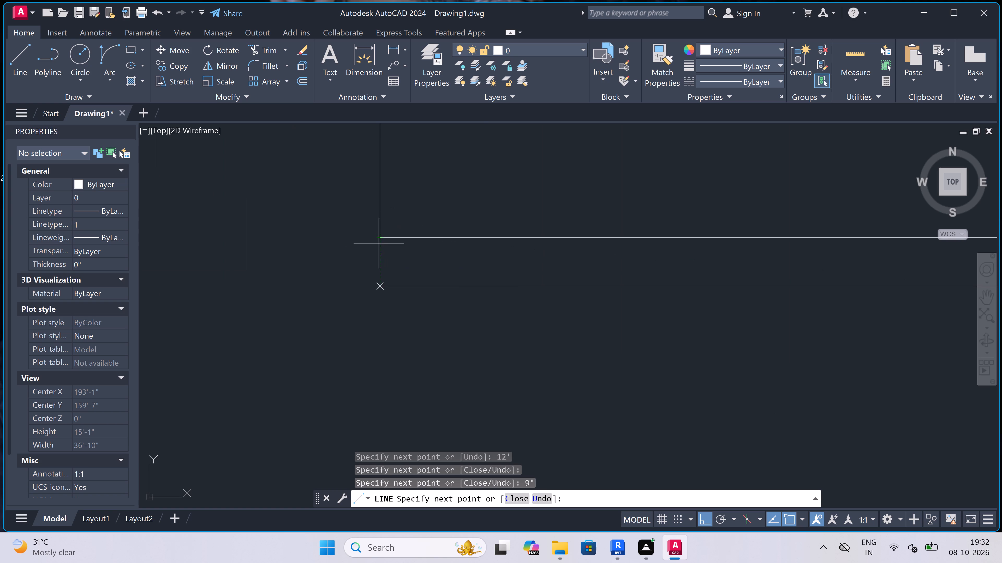
pyautogui.click(378, 287)
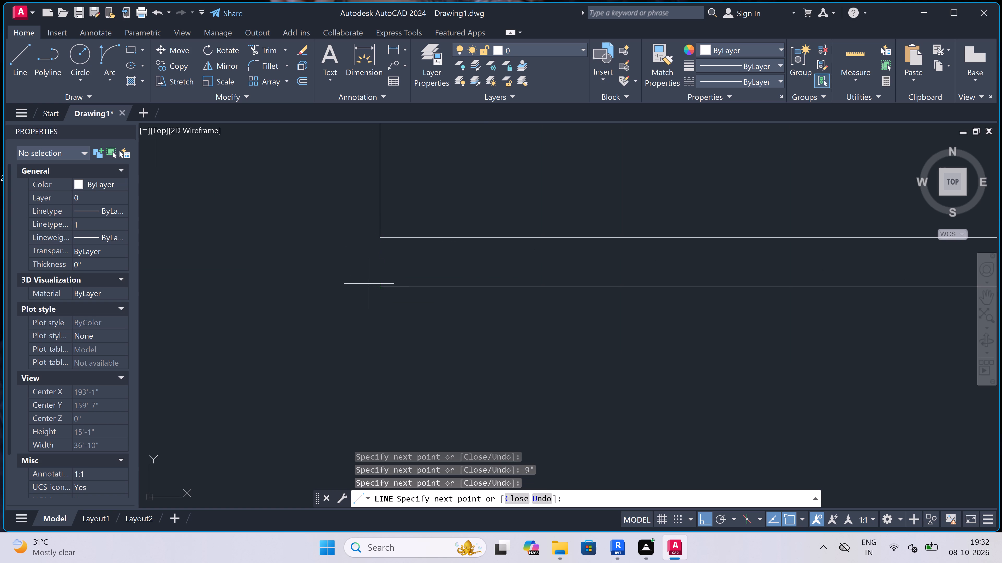
pyautogui.write('4.5"')
pyautogui.press('space')
pyautogui.scroll(-3, 344, 283)
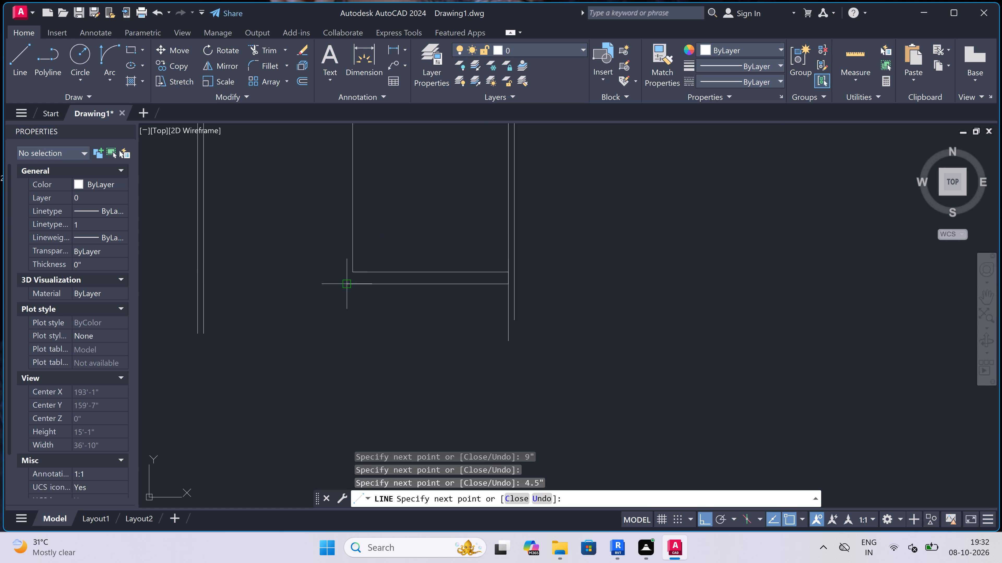
pyautogui.scroll(-2, 338, 277)
pyautogui.scroll(2, 342, 212)
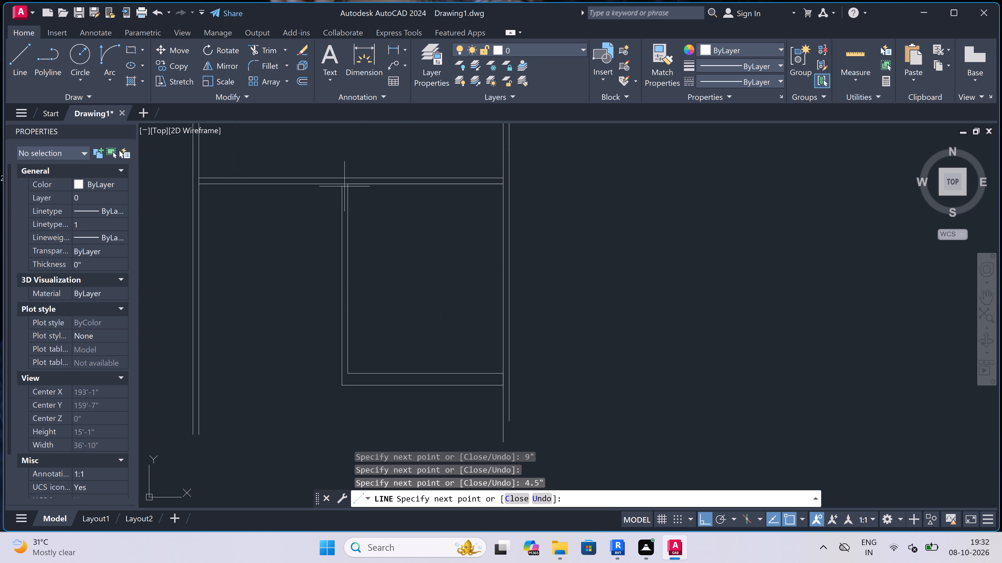
pyautogui.click(343, 181)
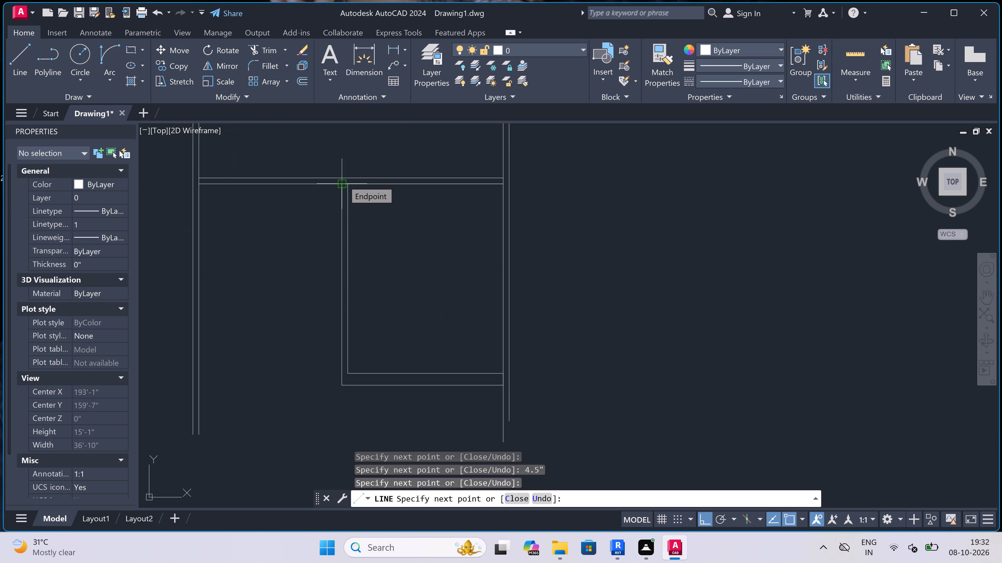
pyautogui.press('Escape')
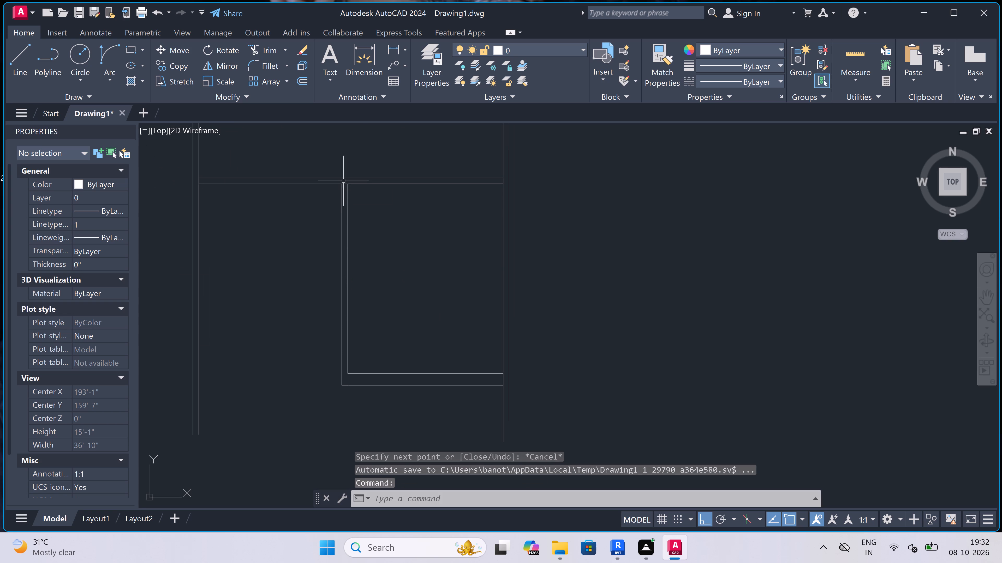
# Extend both vertical lines of the lower room's left wall up to the upper line of the cross wall.
pyautogui.scroll(-3, 343, 181)
pyautogui.scroll(4, 344, 172)
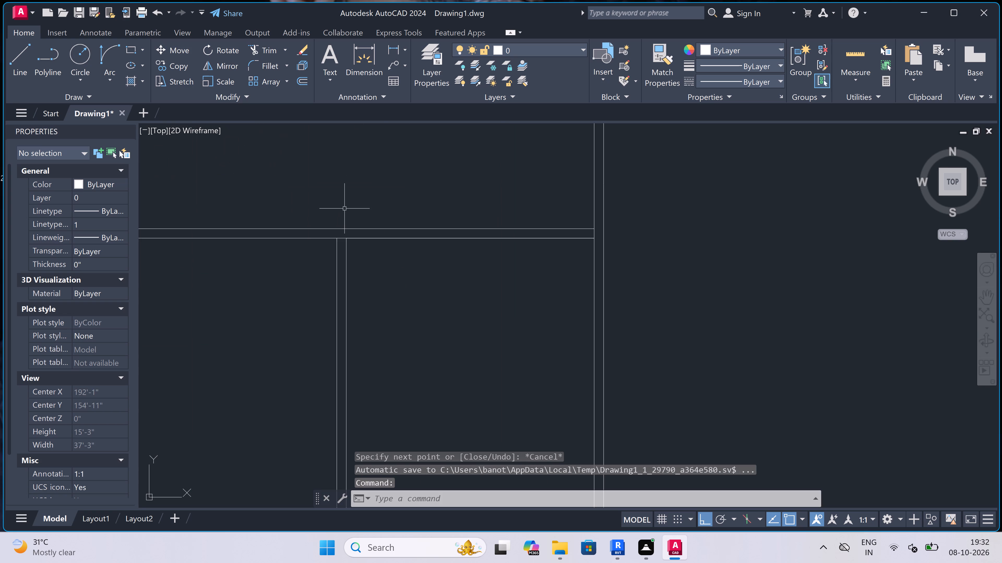
pyautogui.write('ex')
pyautogui.press('space')
pyautogui.click(323, 262)
pyautogui.click(412, 259)
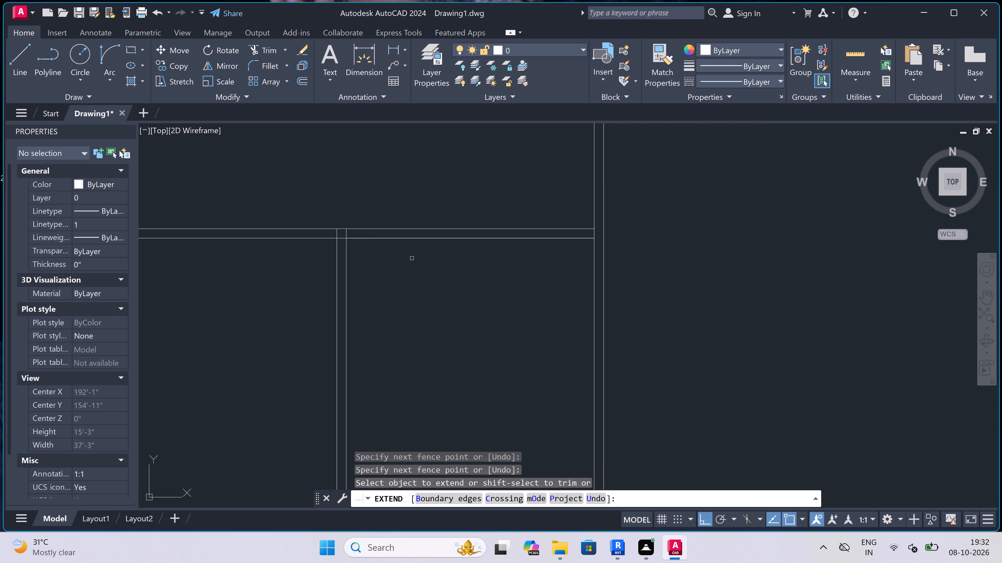
pyautogui.press('Escape')
# Trim the cross wall lines left of the lower room and clean up the overlapping lines at its upper left corner.
pyautogui.write('tr')
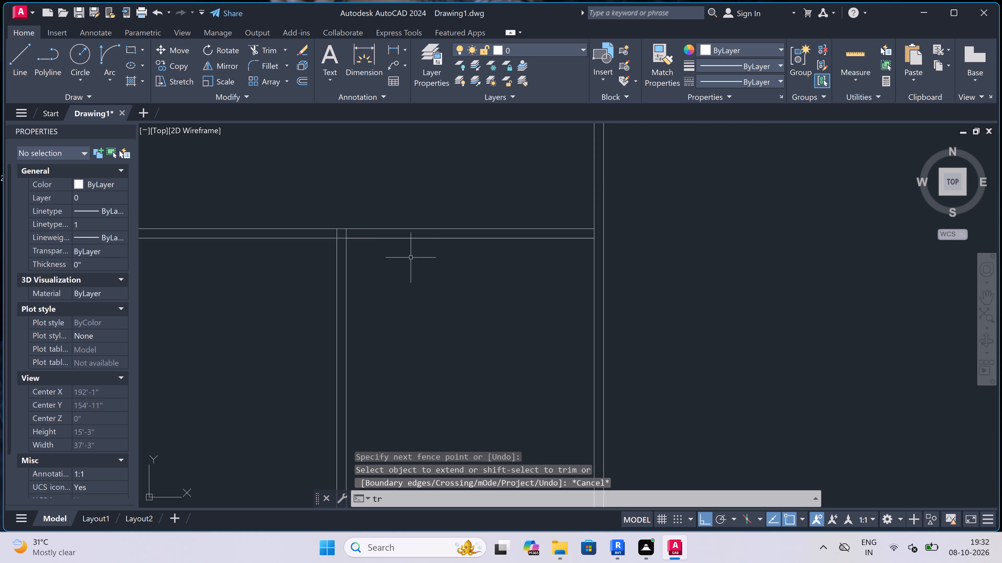
pyautogui.press('space')
pyautogui.scroll(-3, 349, 230)
pyautogui.scroll(3, 345, 227)
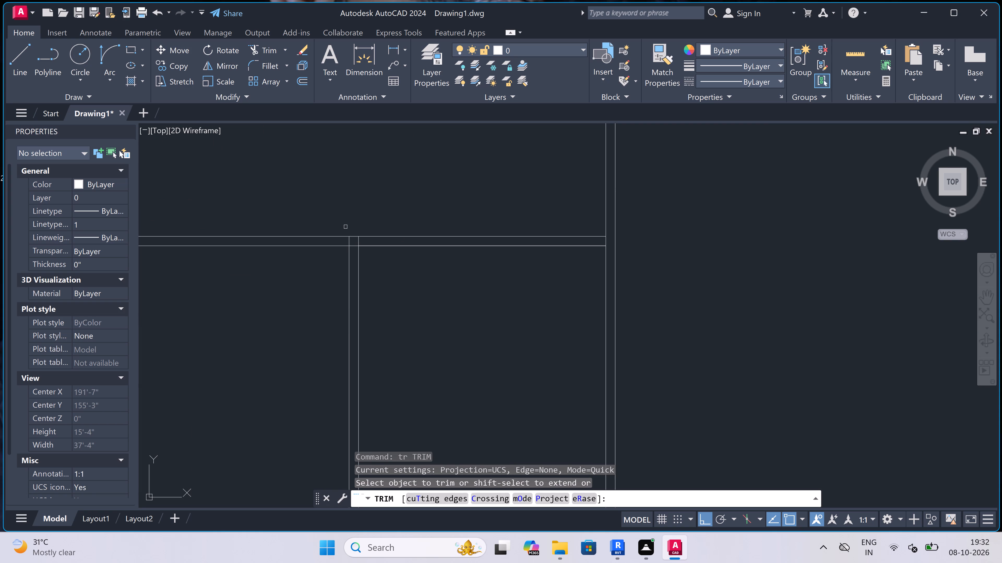
pyautogui.click(325, 198)
pyautogui.click(301, 307)
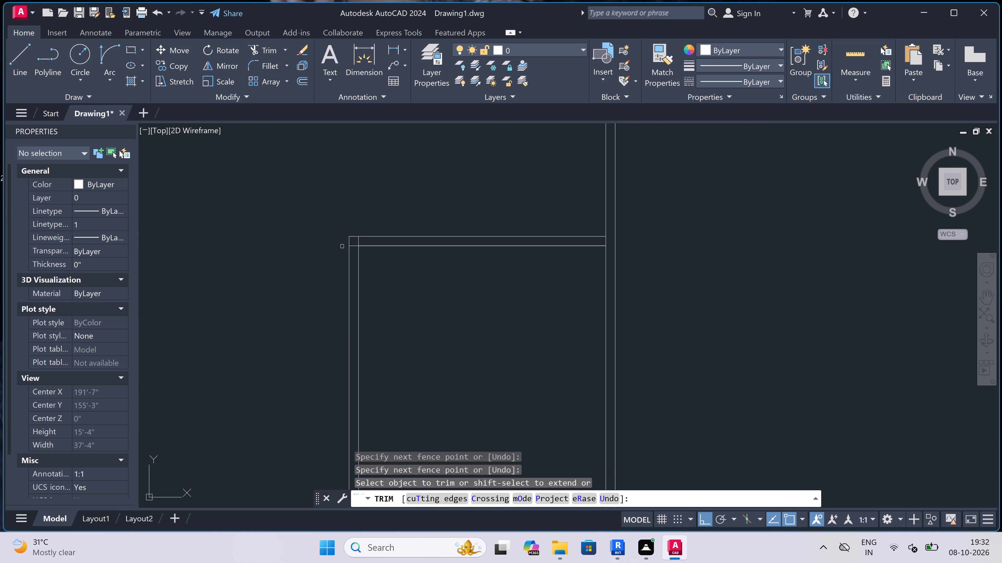
pyautogui.scroll(3, 348, 249)
pyautogui.scroll(2, 376, 228)
pyautogui.moveTo(418, 200); pyautogui.dragTo(415, 203)
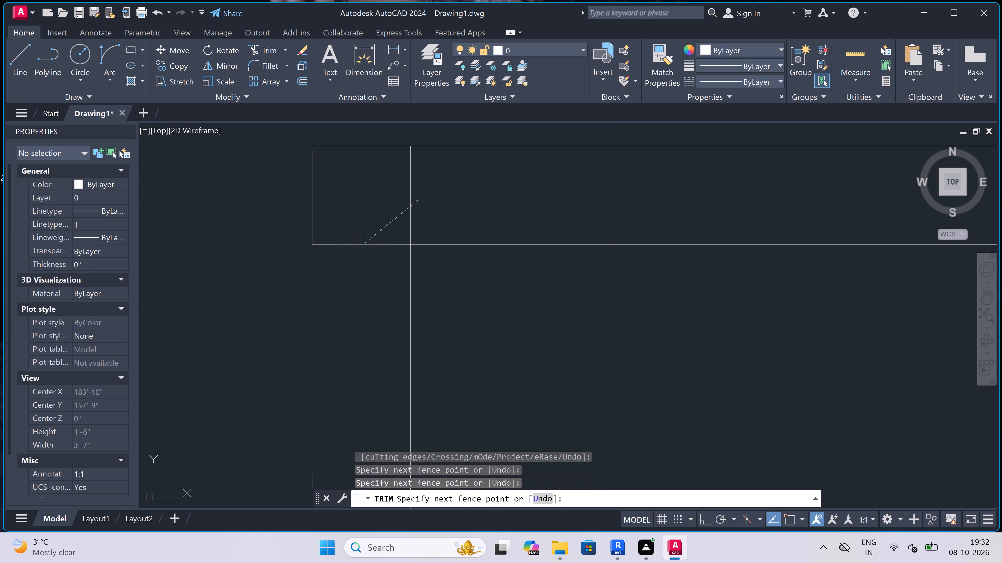
pyautogui.click(359, 248)
# Trim the right exterior wall's inner face where it crosses the lower room's top and bottom walls.
pyautogui.scroll(-4, 359, 247)
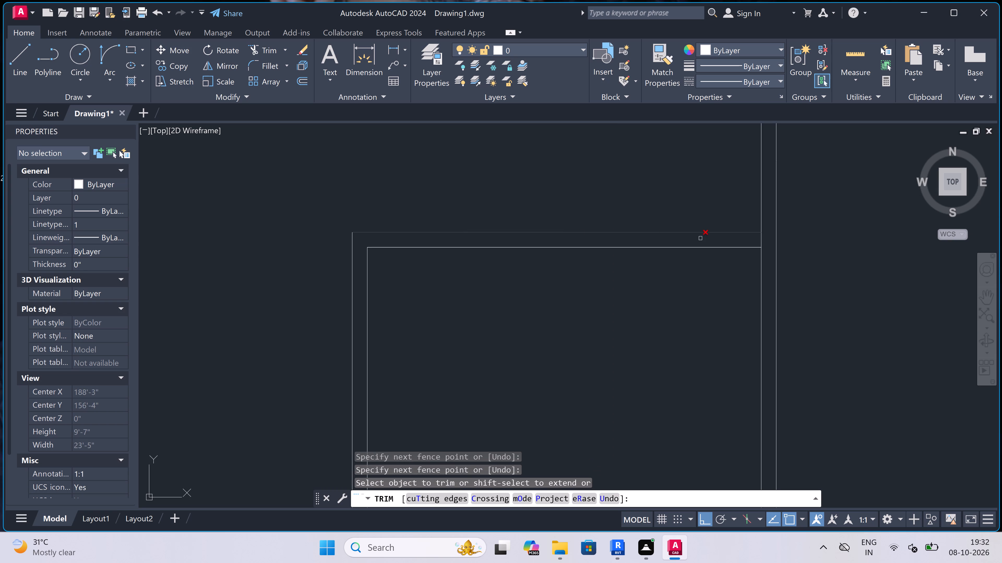
pyautogui.scroll(3, 773, 241)
pyautogui.click(757, 222)
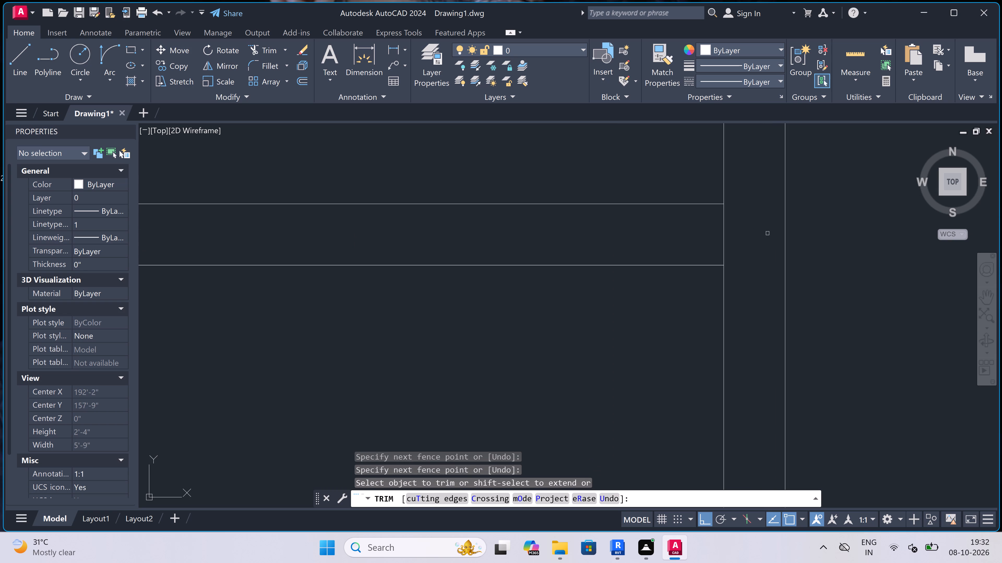
pyautogui.click(703, 227)
pyautogui.scroll(-7, 645, 199)
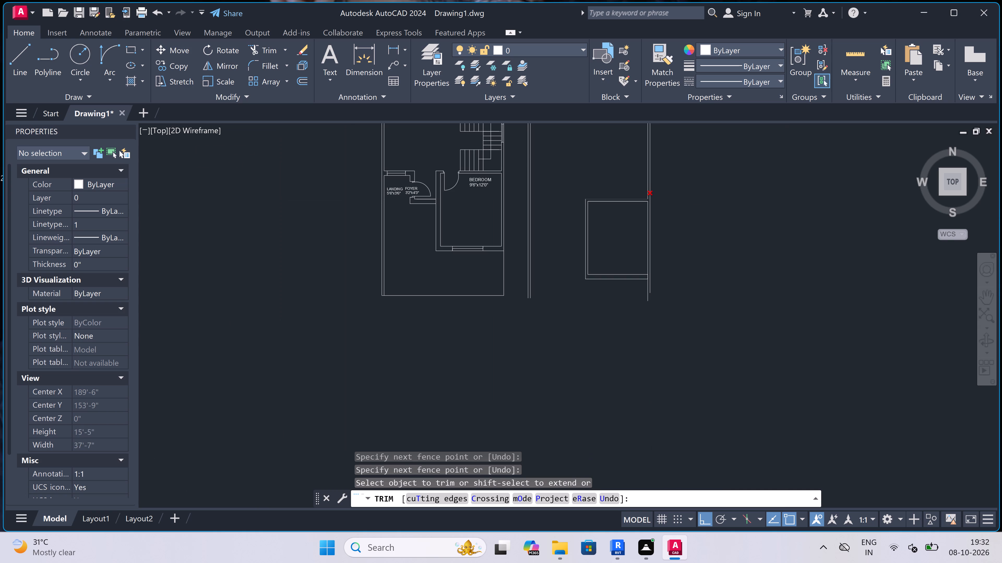
pyautogui.scroll(3, 652, 280)
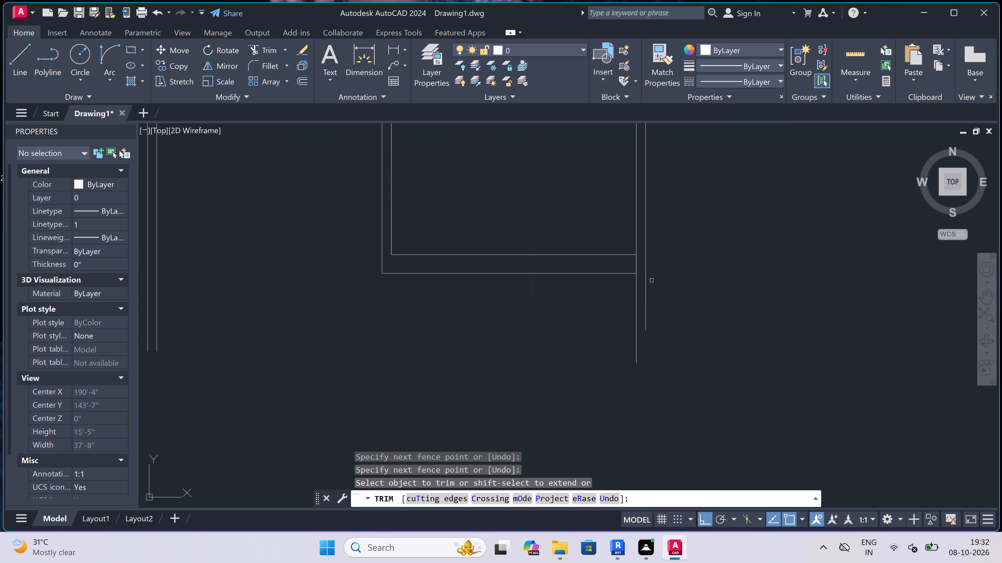
pyautogui.click(640, 264)
pyautogui.click(634, 262)
pyautogui.scroll(1, 634, 262)
pyautogui.press('Escape')
pyautogui.press('Escape')
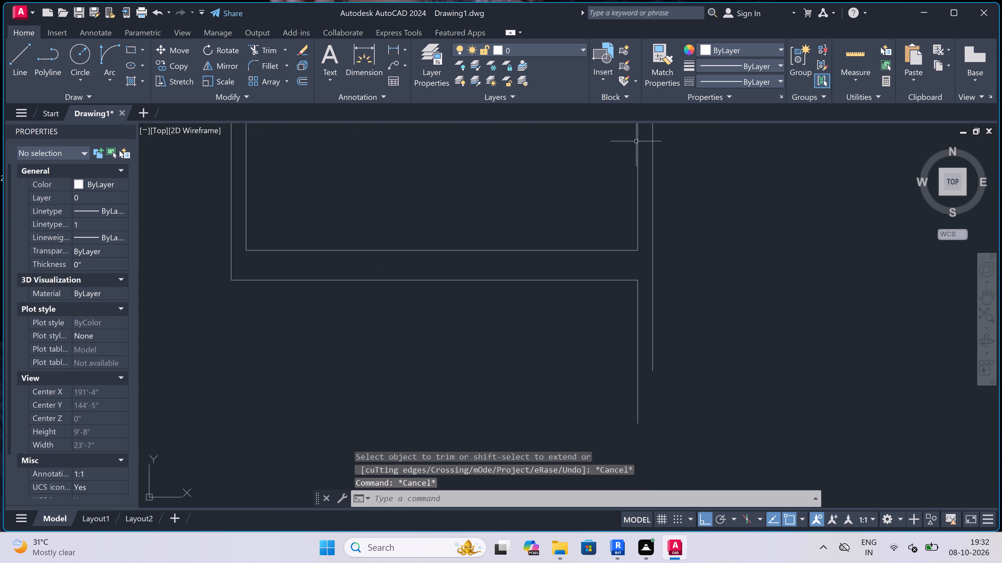
# Extend the outer line of the lower room's bottom wall to the right exterior wall's outer face.
pyautogui.write('ex')
pyautogui.press('space')
pyautogui.click(623, 265)
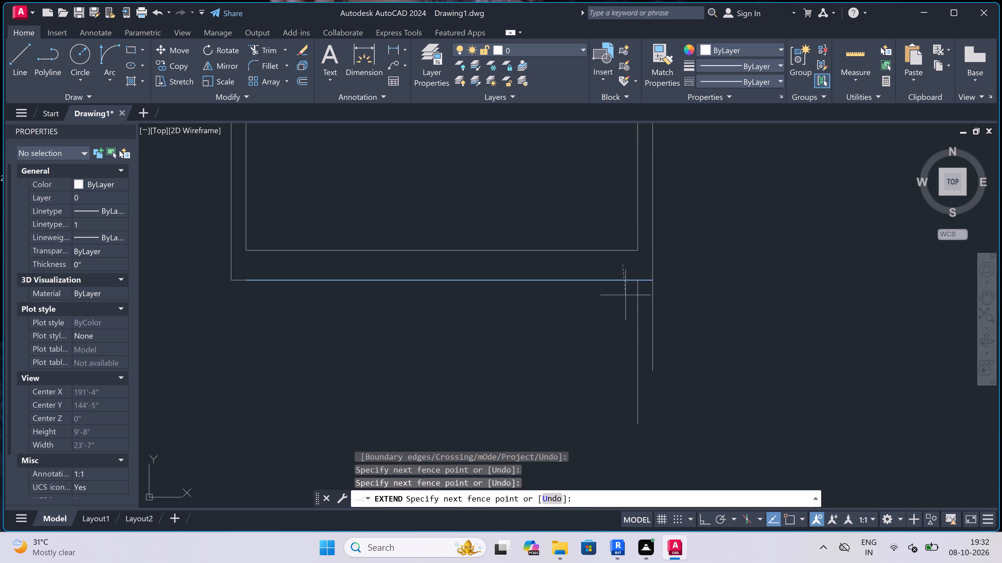
pyautogui.click(626, 310)
pyautogui.press('Escape')
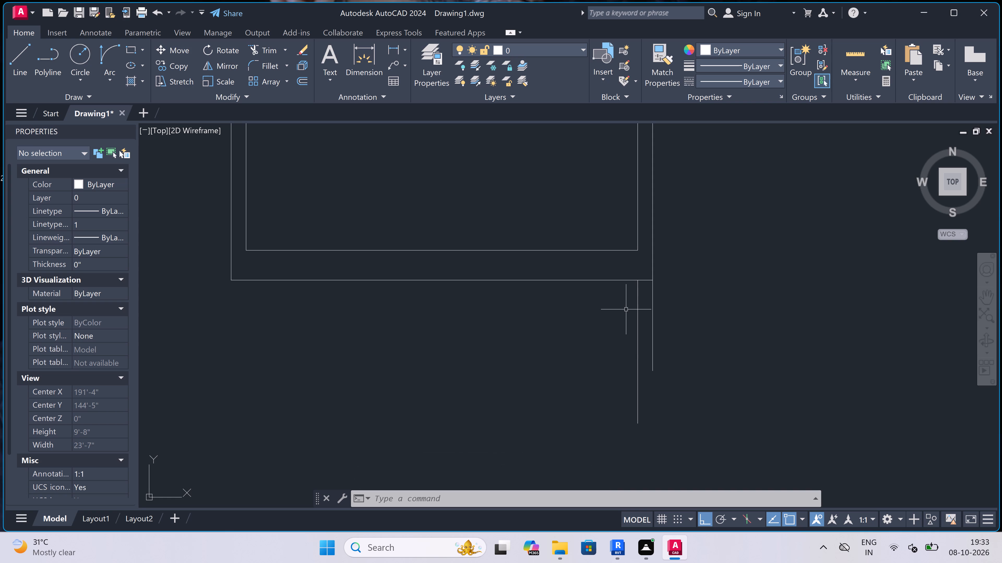
# Trim both right exterior wall lines that project below the lower room's bottom wall.
pyautogui.write('tr')
pyautogui.press('space')
pyautogui.click(625, 311)
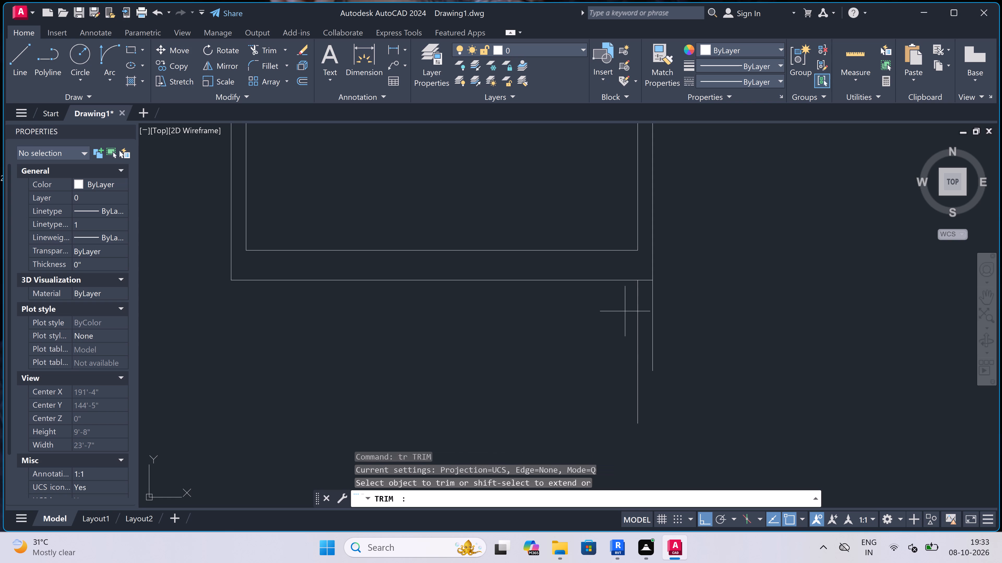
pyautogui.click(744, 285)
pyautogui.press('Escape')
# Extend both lines of the lower room's top wall across to the inner face of the left exterior wall.
pyautogui.scroll(-4, 578, 313)
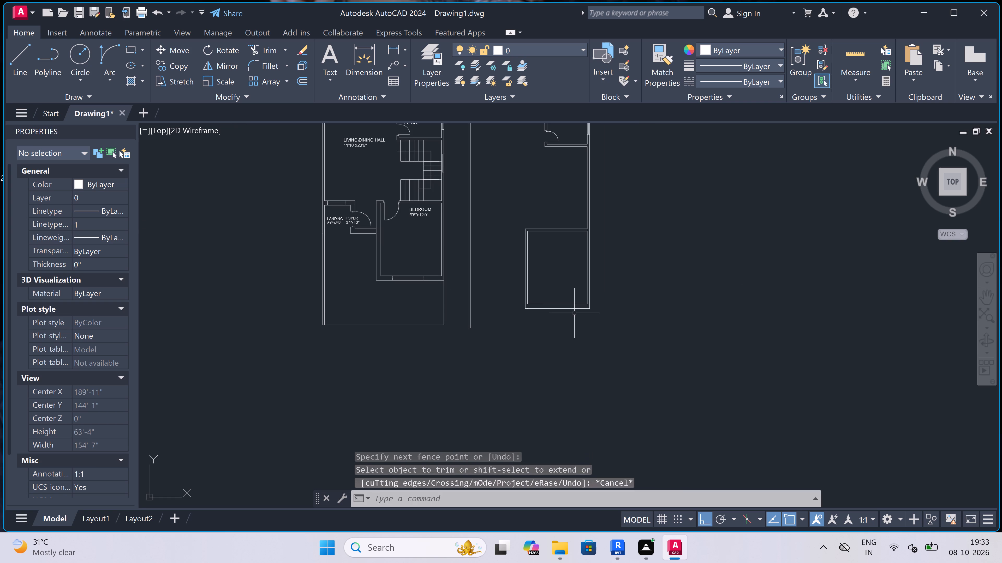
pyautogui.scroll(1, 502, 242)
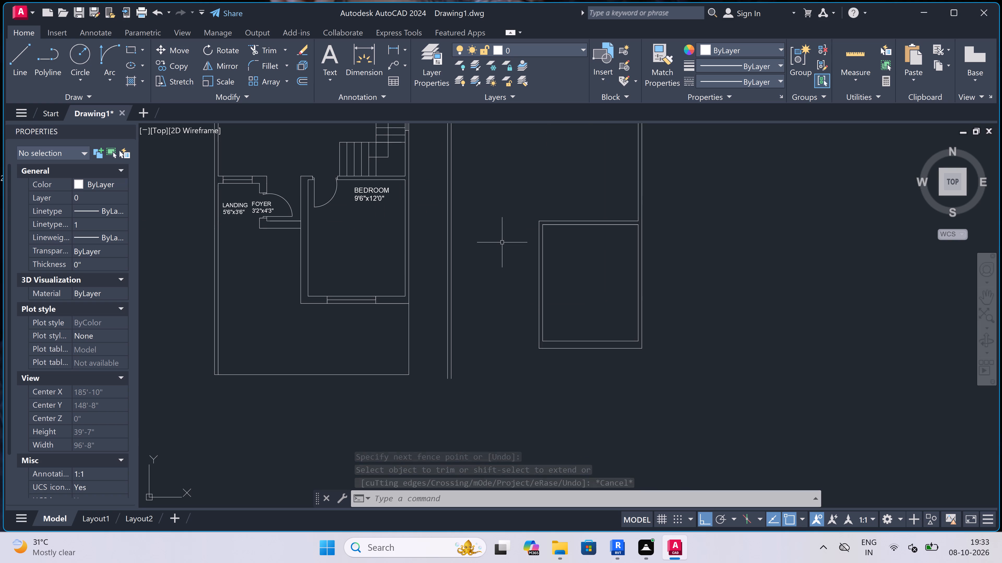
pyautogui.scroll(-1, 502, 242)
pyautogui.scroll(-3, 498, 203)
pyautogui.scroll(2, 498, 189)
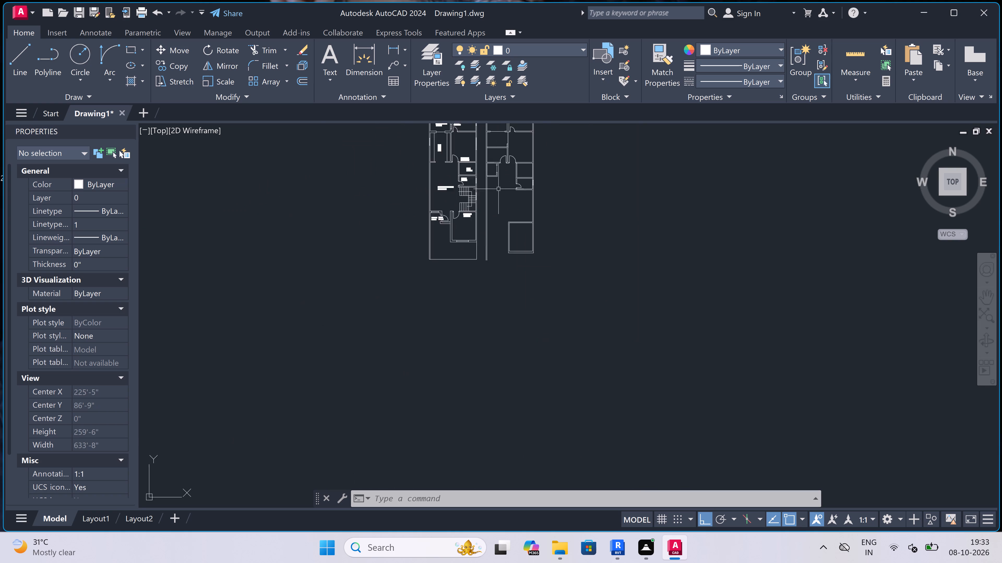
pyautogui.scroll(1, 498, 189)
pyautogui.scroll(1, 496, 243)
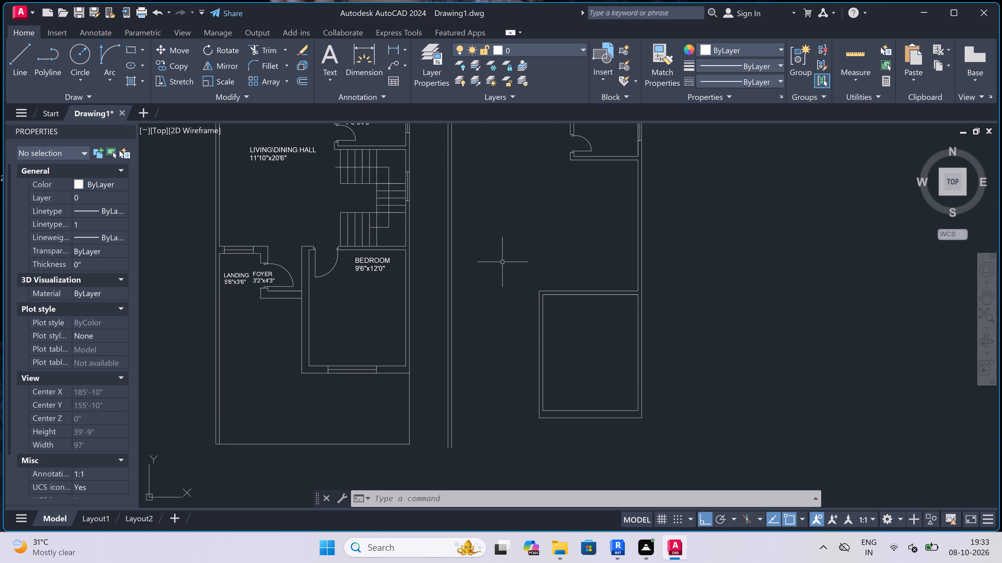
pyautogui.press('e')
pyautogui.press('x')
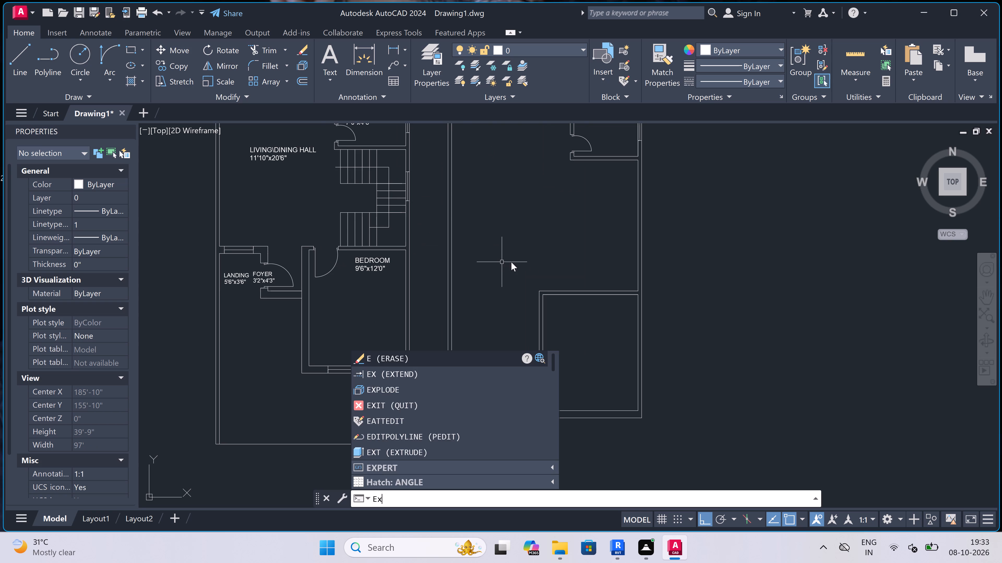
pyautogui.press('space')
pyautogui.moveTo(561, 271); pyautogui.dragTo(562, 274)
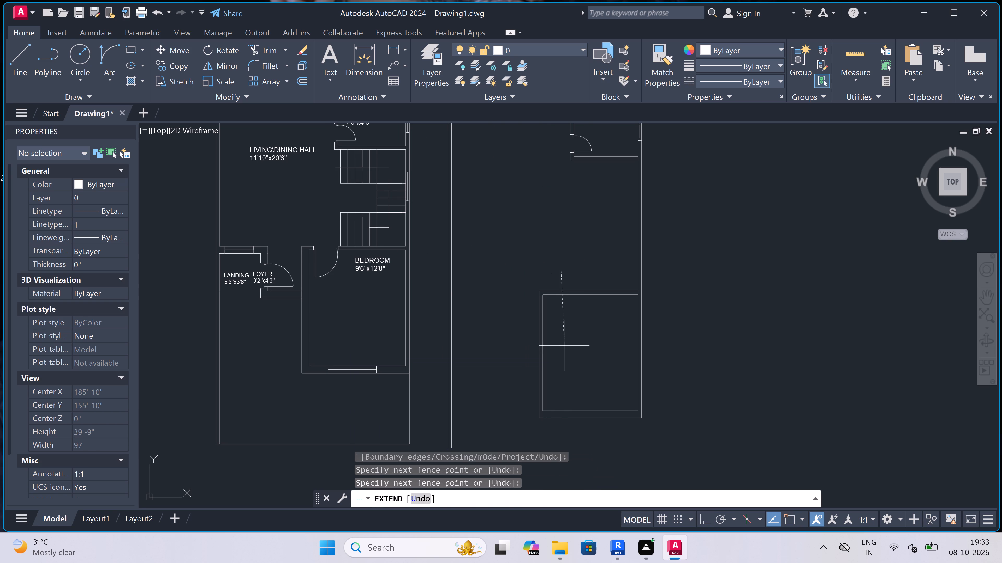
pyautogui.click(565, 350)
pyautogui.click(558, 313)
pyautogui.click(554, 249)
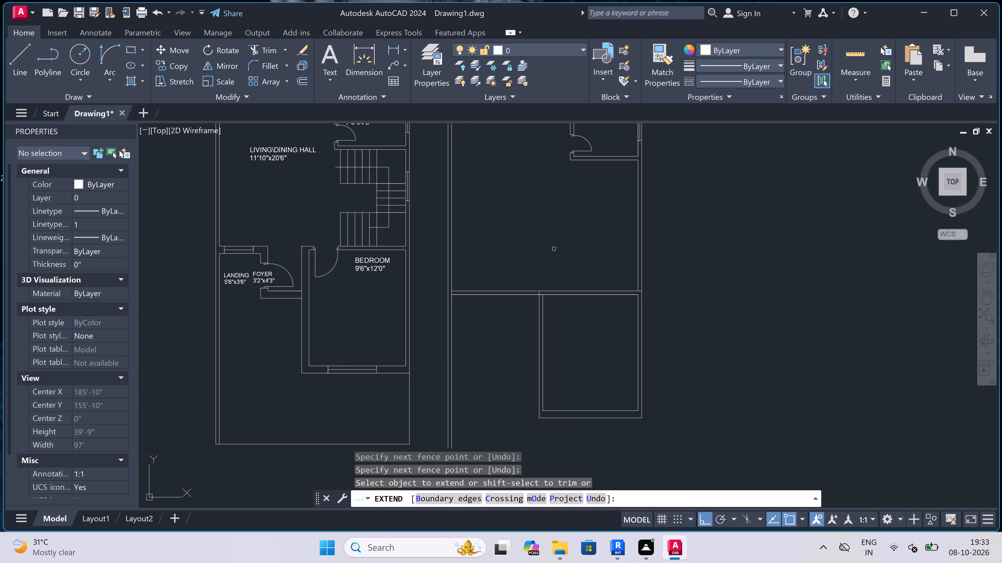
pyautogui.press('Escape')
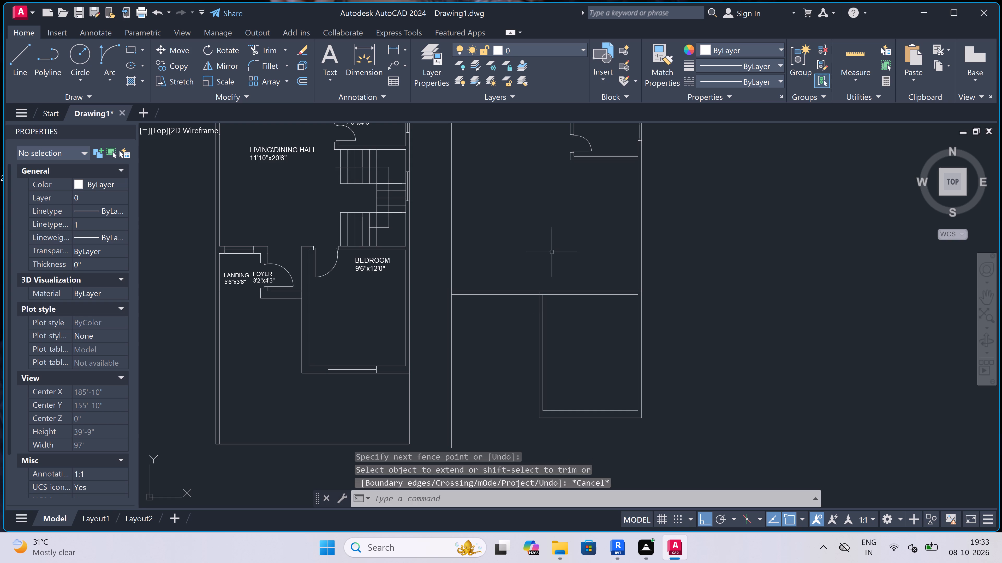
# Trim the lower line of the cross wall between the left exterior wall and the lower room's left wall.
pyautogui.scroll(1, 503, 286)
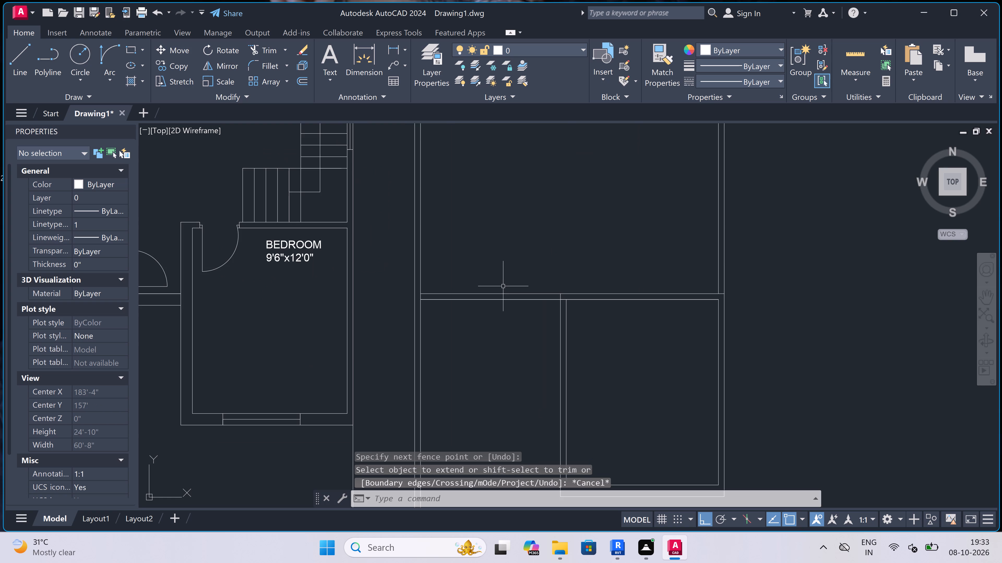
pyautogui.press('t')
pyautogui.press('r')
pyautogui.press('space')
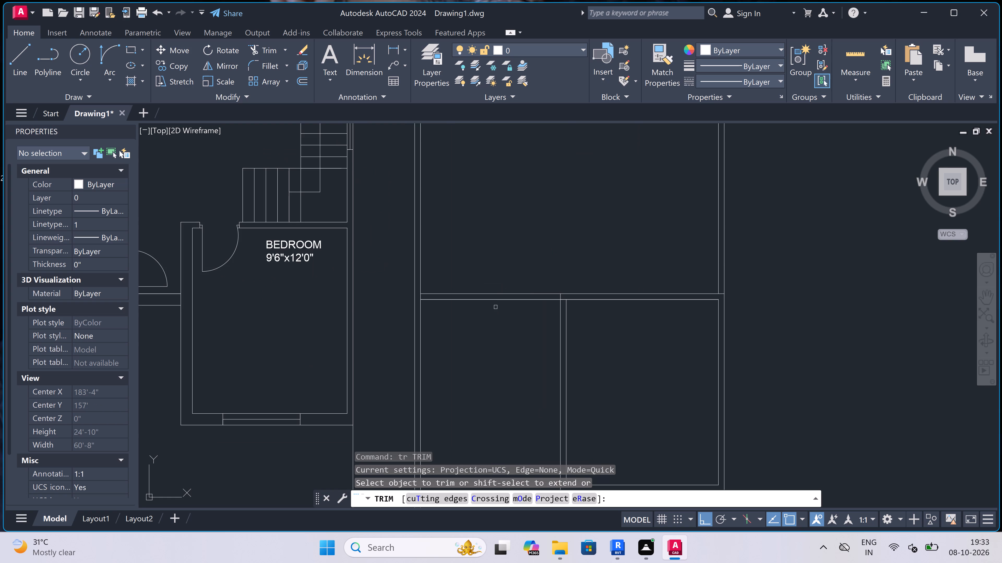
pyautogui.click(496, 300)
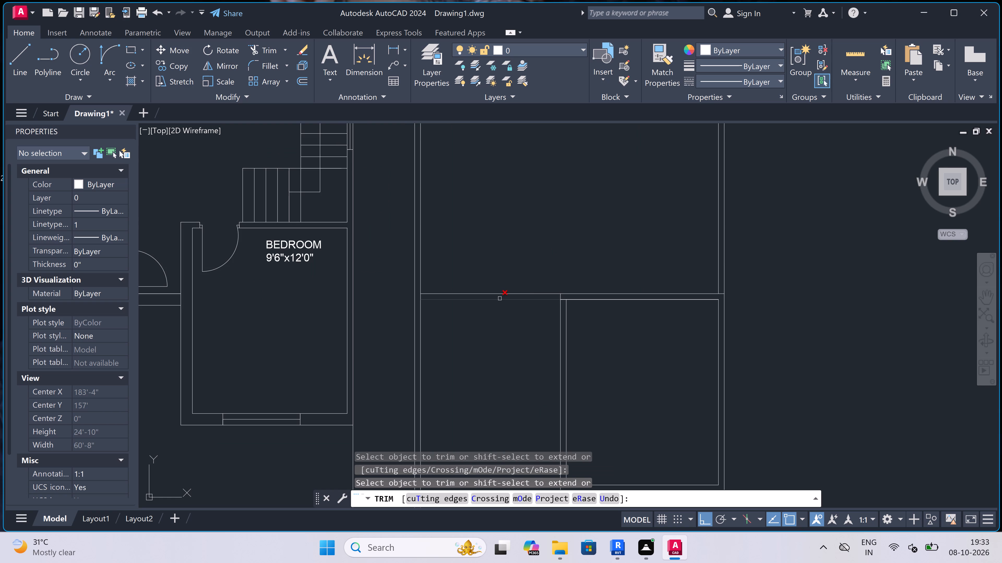
pyautogui.click(500, 298)
pyautogui.press('Escape')
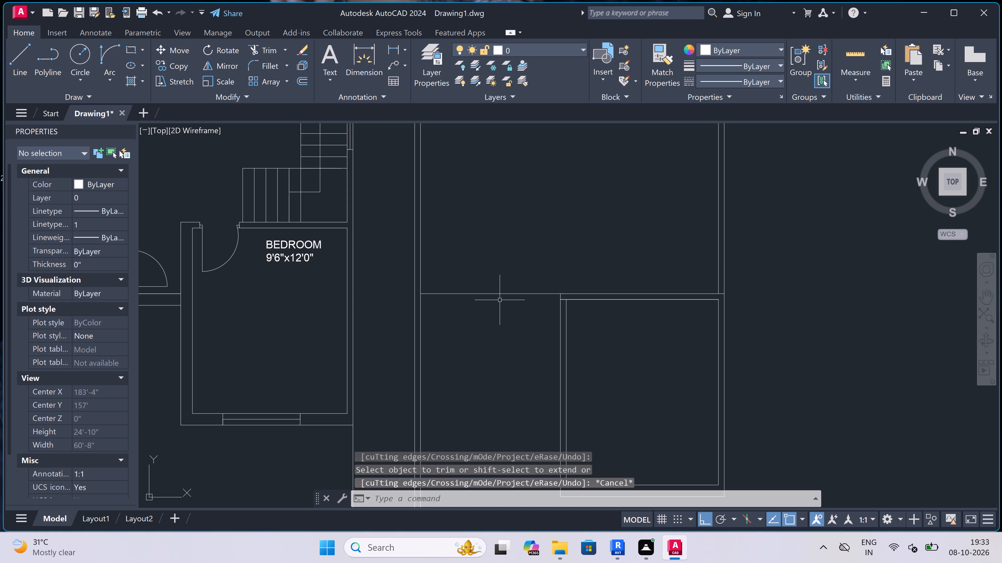
# Draw a line 9" down from the cross wall's upper line at the left exterior wall, then across to the lower room's left wall.
pyautogui.press('l')
pyautogui.press('space')
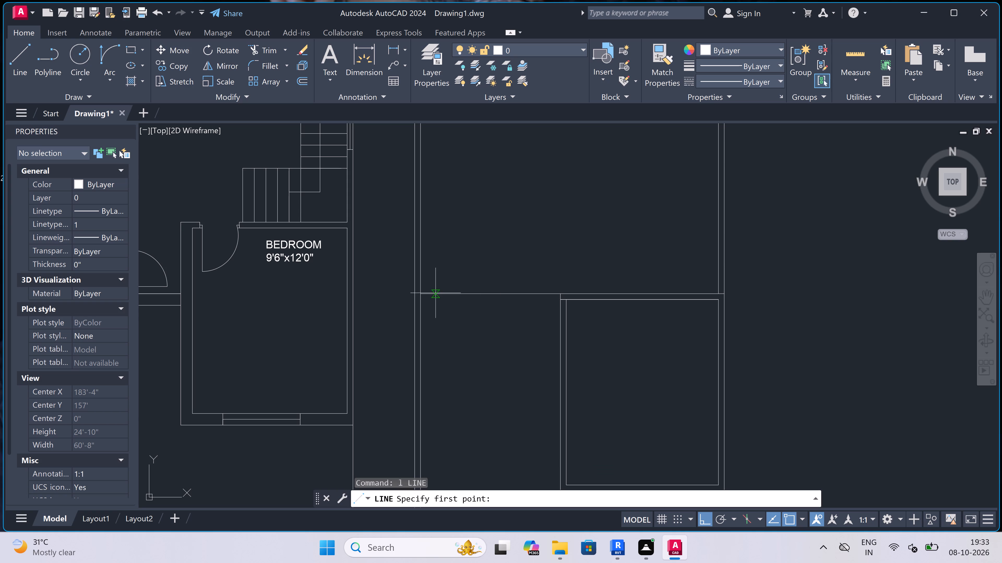
pyautogui.click(423, 295)
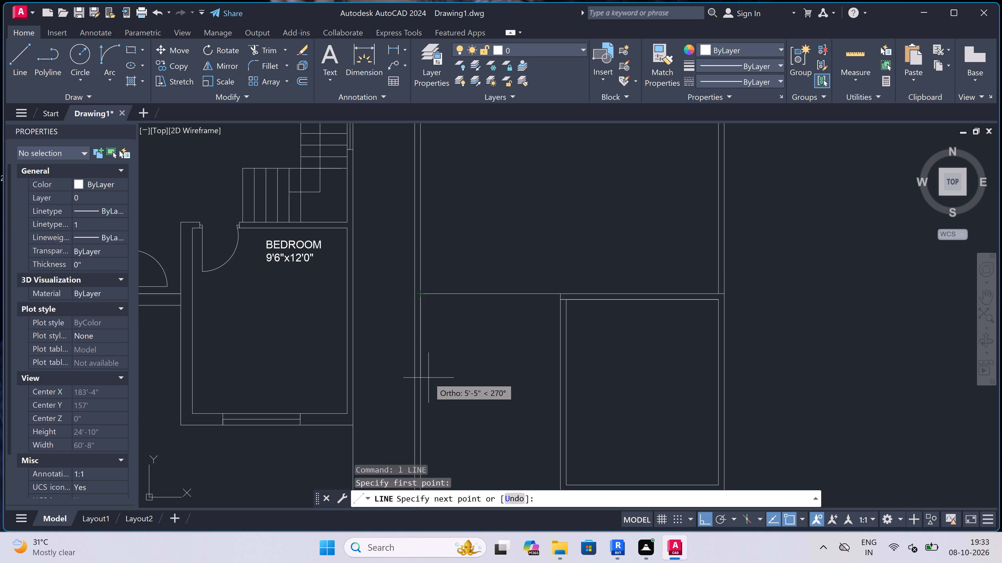
pyautogui.write('9"')
pyautogui.press('space')
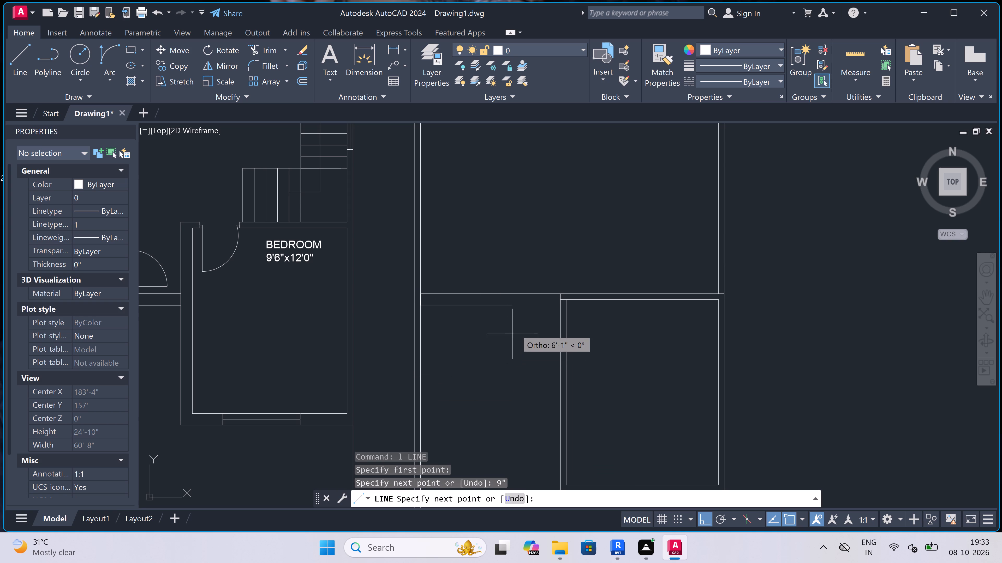
pyautogui.scroll(3, 556, 306)
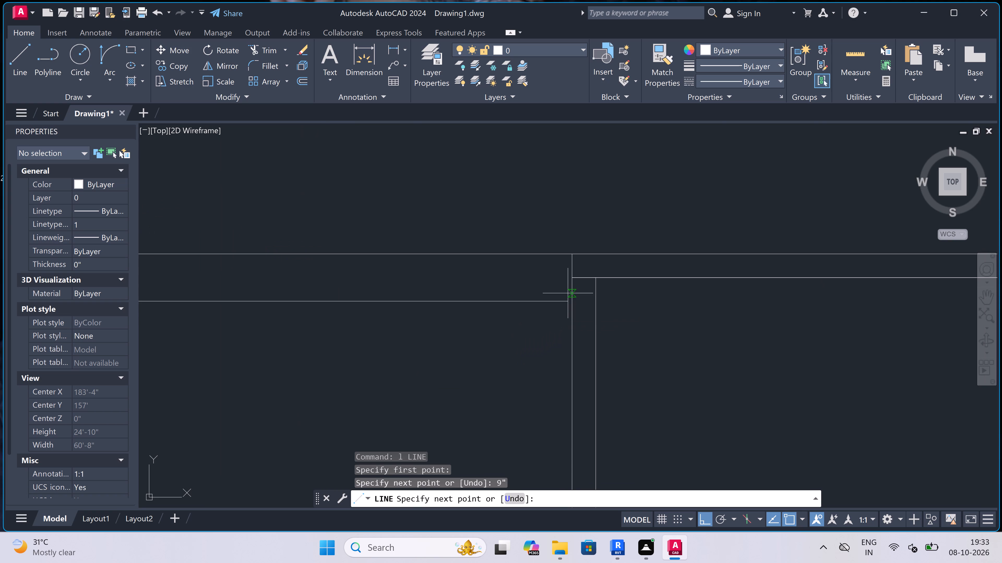
pyautogui.click(570, 298)
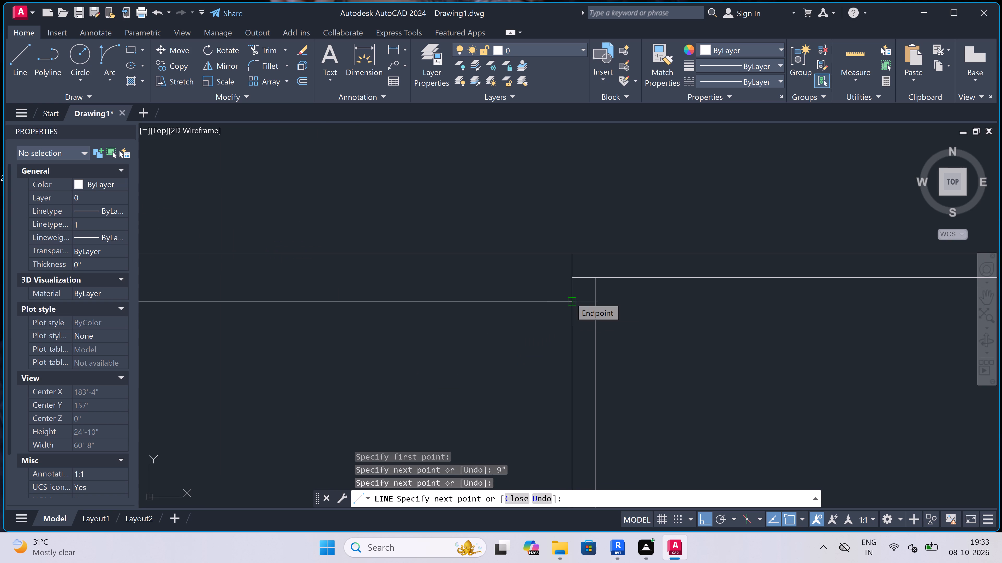
pyautogui.press('Escape')
# Draw a line 8'2" down the left exterior wall's inner face from the 9" wall's lower line, then across to the right exterior wall's inner face.
pyautogui.scroll(-3, 540, 267)
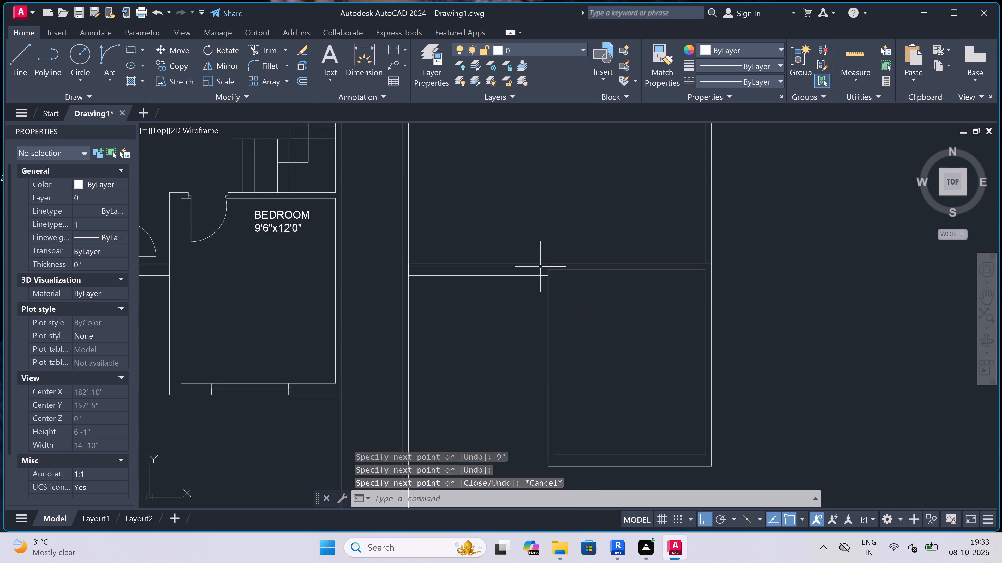
pyautogui.scroll(-3, 540, 267)
pyautogui.scroll(3, 562, 219)
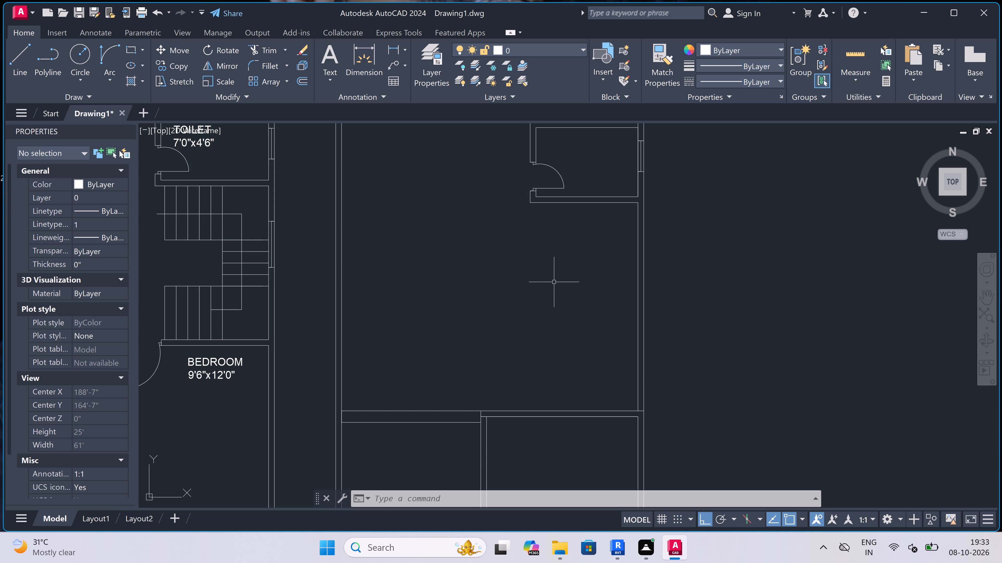
pyautogui.scroll(-1, 554, 282)
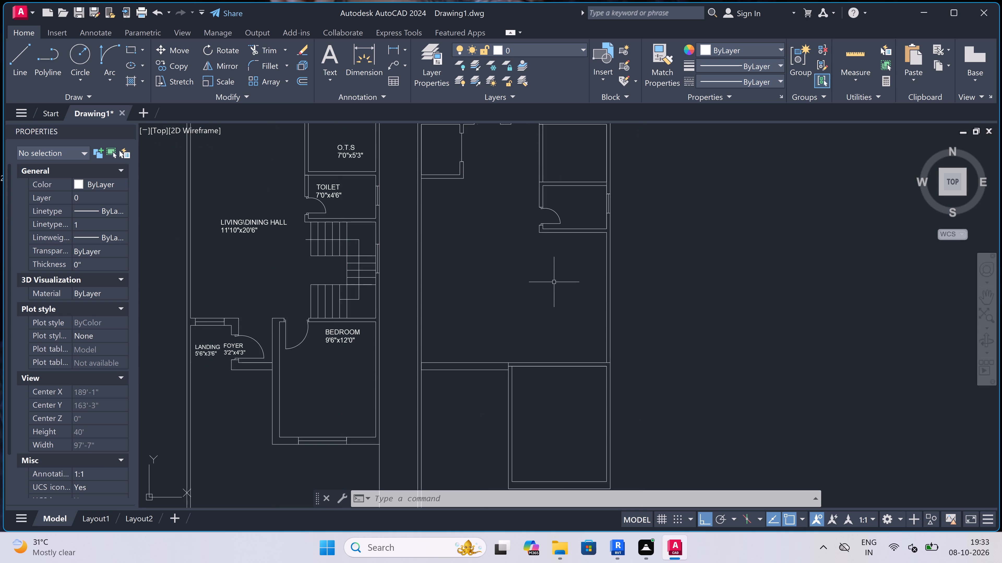
pyautogui.scroll(-2, 554, 282)
pyautogui.scroll(3, 532, 326)
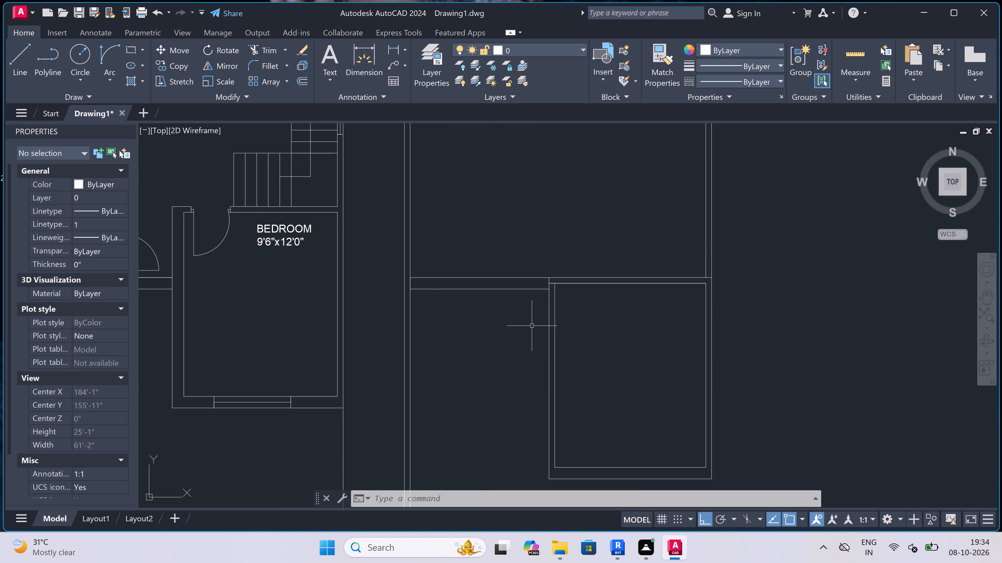
pyautogui.press('l')
pyautogui.press('space')
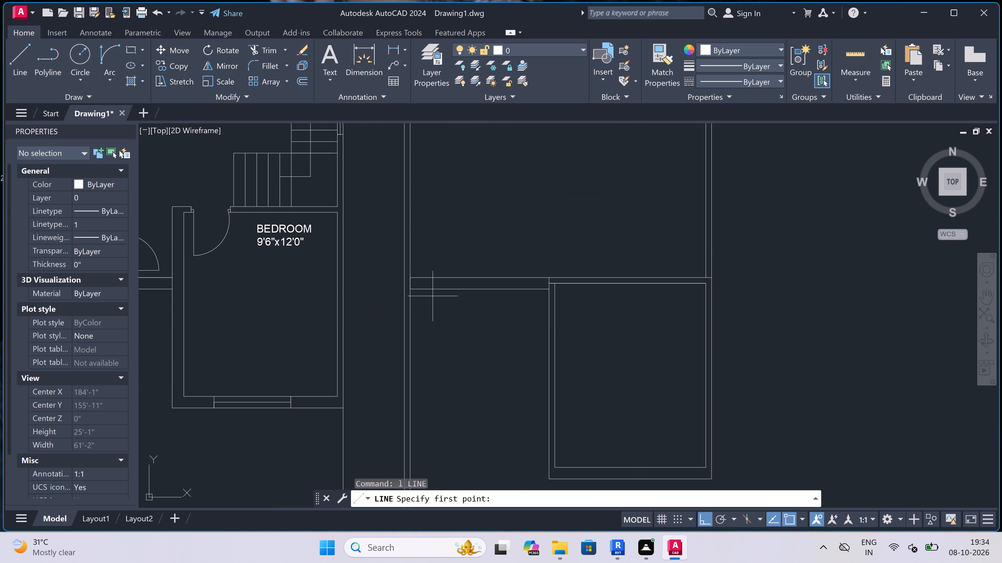
pyautogui.click(407, 290)
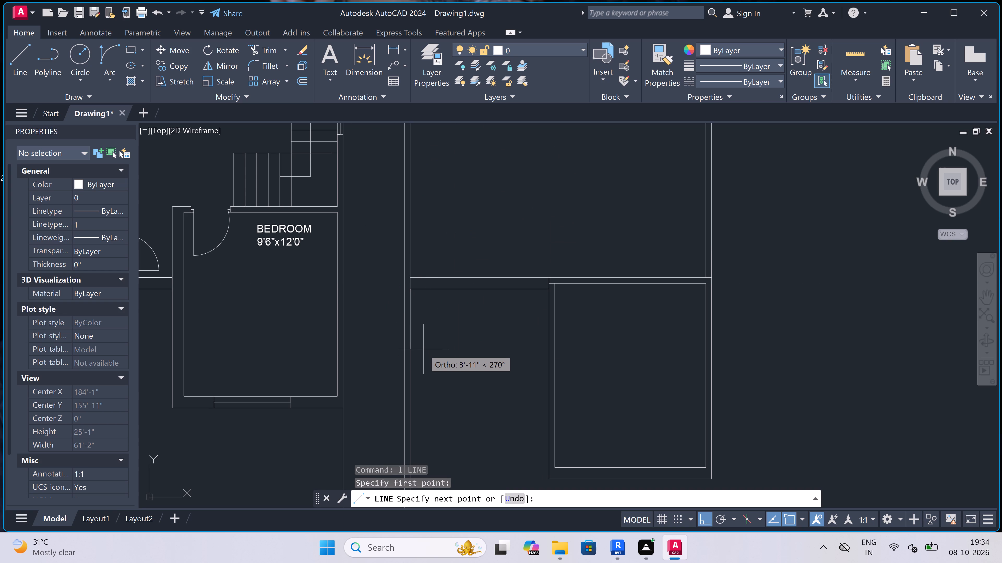
pyautogui.write("8'")
pyautogui.write('2"')
pyautogui.press('space')
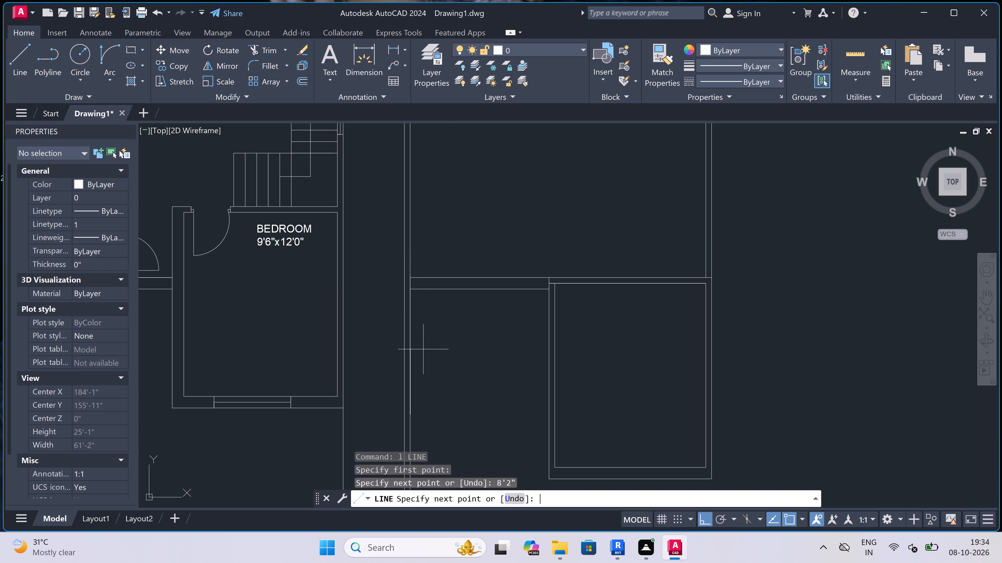
pyautogui.click(710, 417)
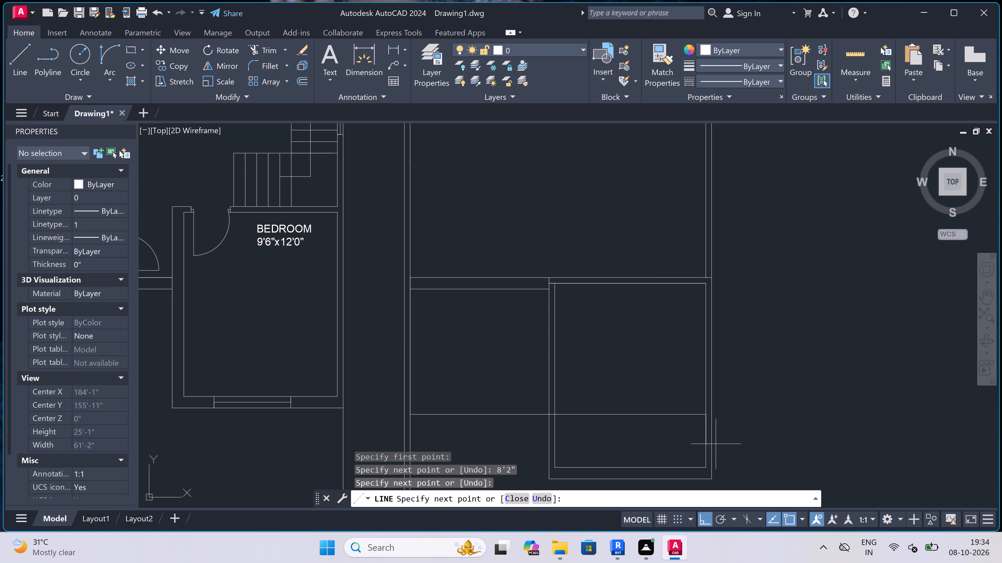
# Continue the line 9" down and back to the outer face of the lower room's left wall.
pyautogui.write('9"')
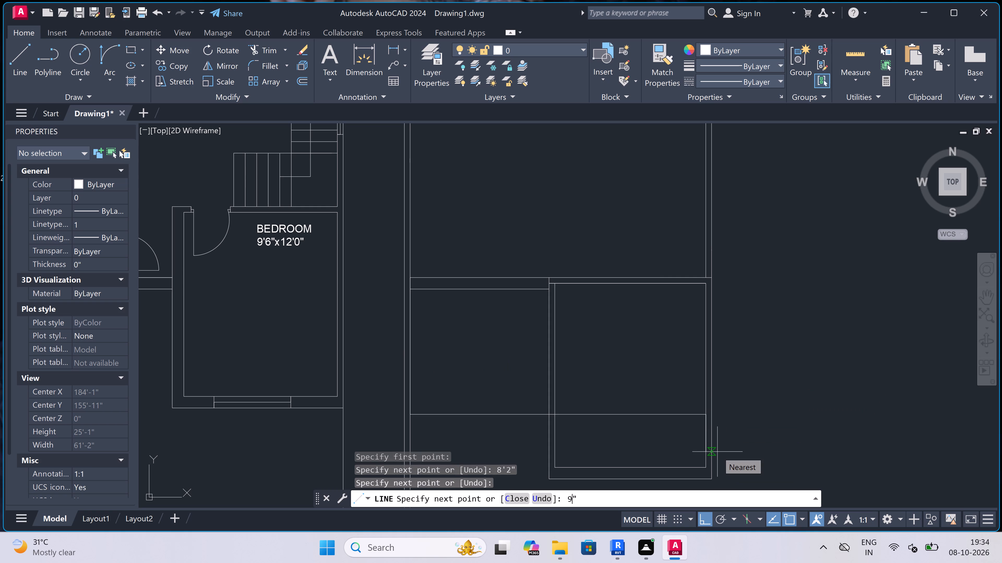
pyautogui.press('space')
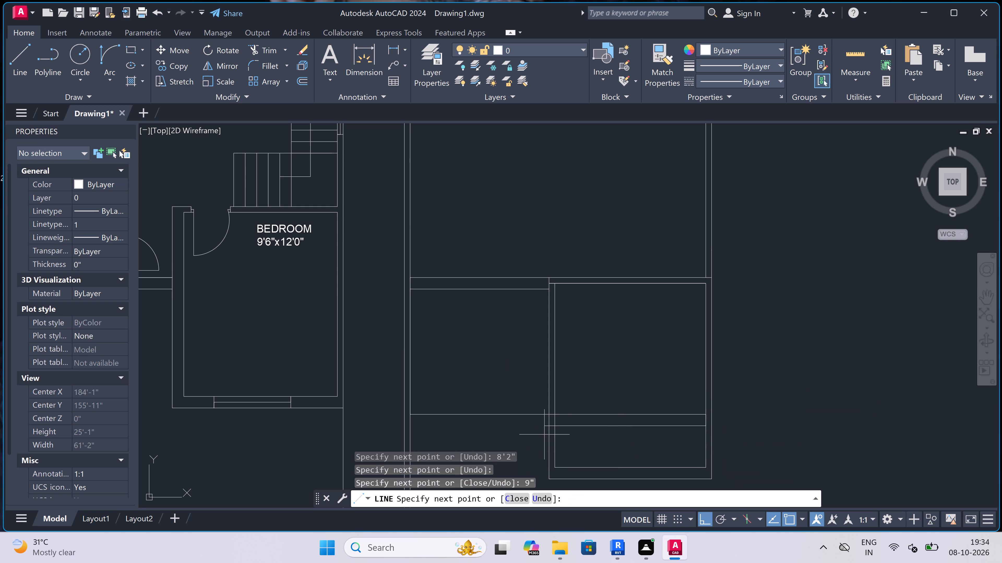
pyautogui.scroll(2, 552, 426)
pyautogui.click(545, 424)
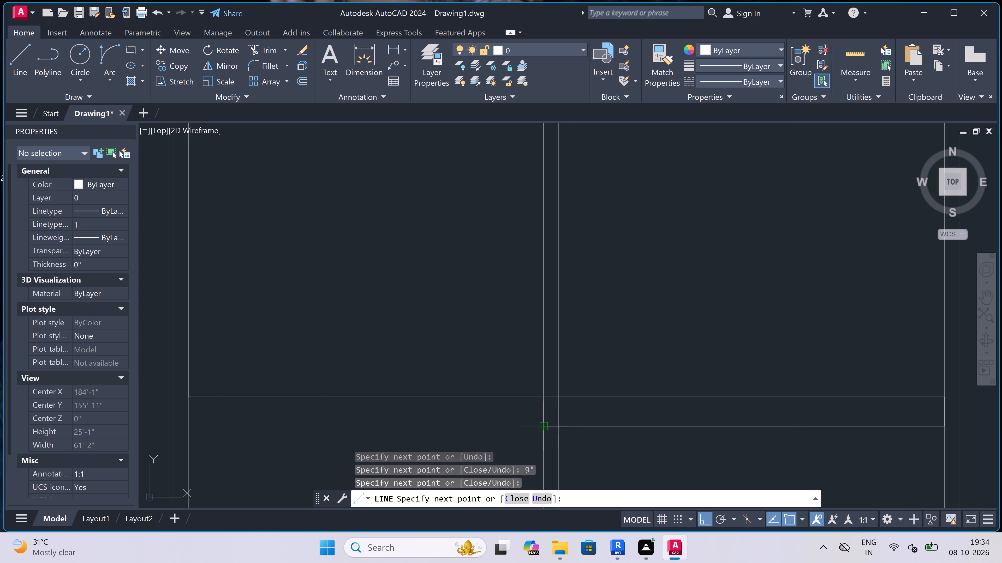
pyautogui.press('Escape')
# Trim the lower room's left wall lines below the new bottom wall and remove the old bottom wall lines.
pyautogui.scroll(-3, 531, 350)
pyautogui.press('t')
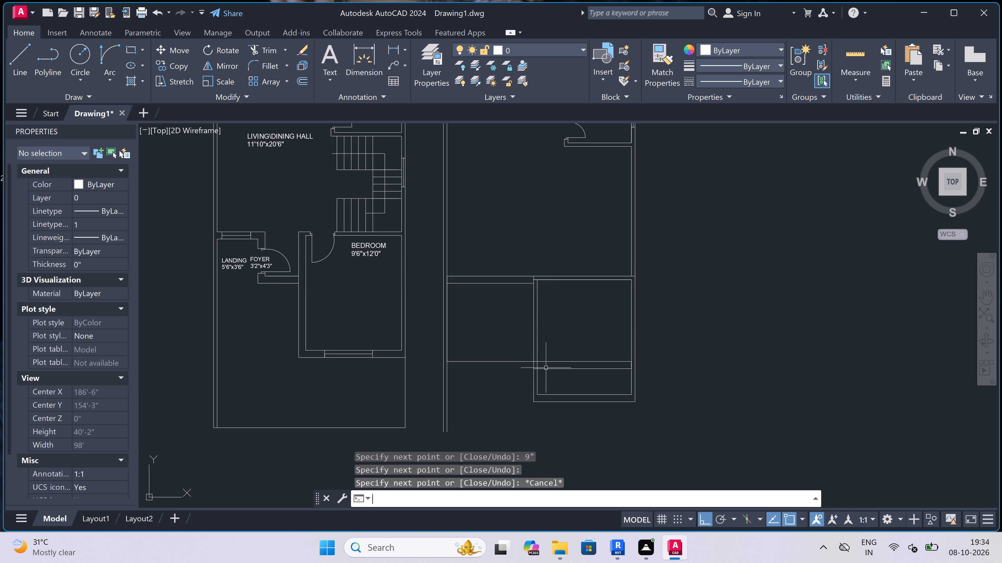
pyautogui.press('r')
pyautogui.press('space')
pyautogui.scroll(2, 544, 375)
pyautogui.click(544, 375)
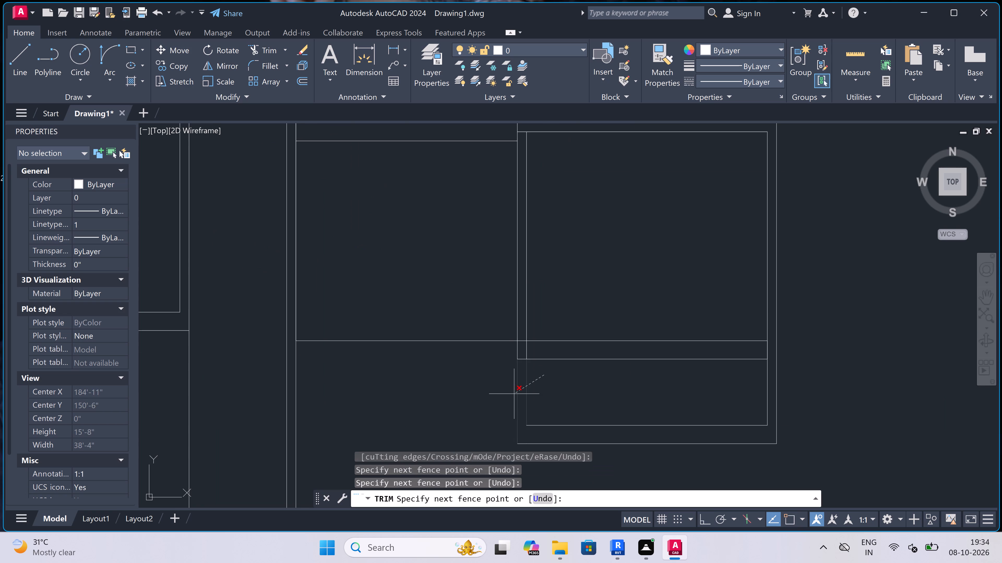
pyautogui.click(470, 410)
pyautogui.click(628, 406)
pyautogui.click(660, 457)
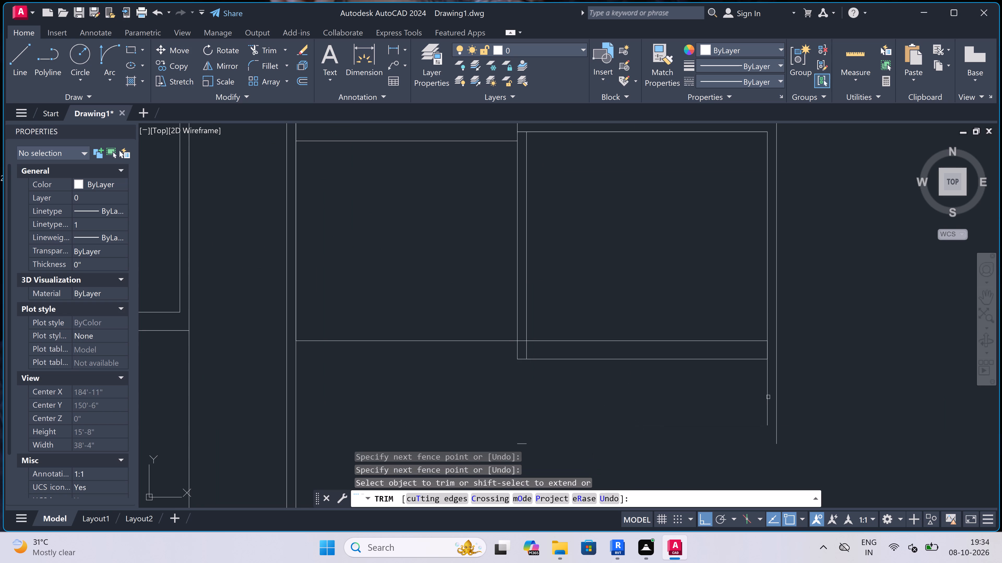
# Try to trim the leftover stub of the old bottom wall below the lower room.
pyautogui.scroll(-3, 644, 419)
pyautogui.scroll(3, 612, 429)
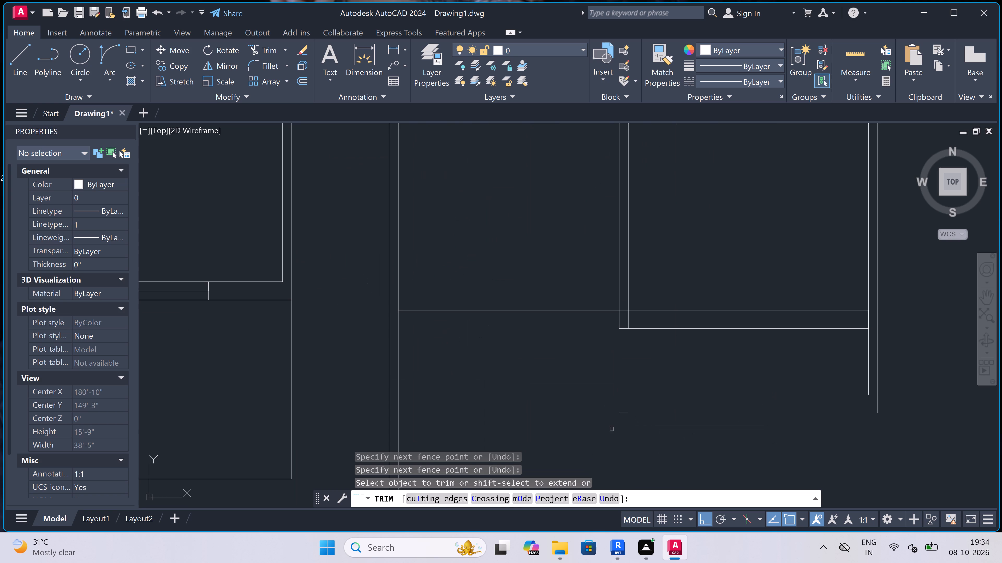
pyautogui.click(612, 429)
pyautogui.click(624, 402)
# Trim the new bottom wall's upper line between the left exterior wall and the lower room's left wall.
pyautogui.scroll(3, 632, 282)
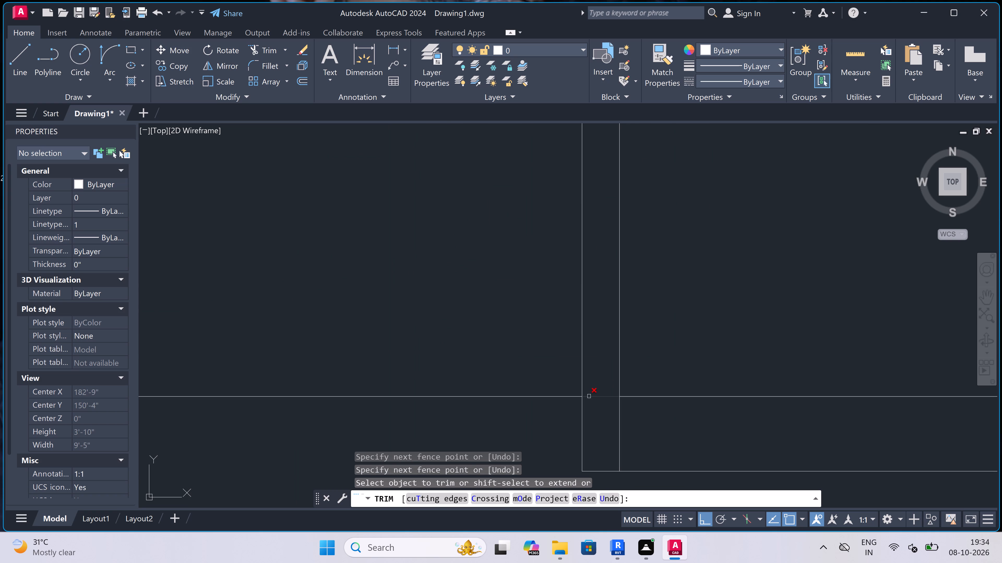
pyautogui.scroll(-4, 589, 395)
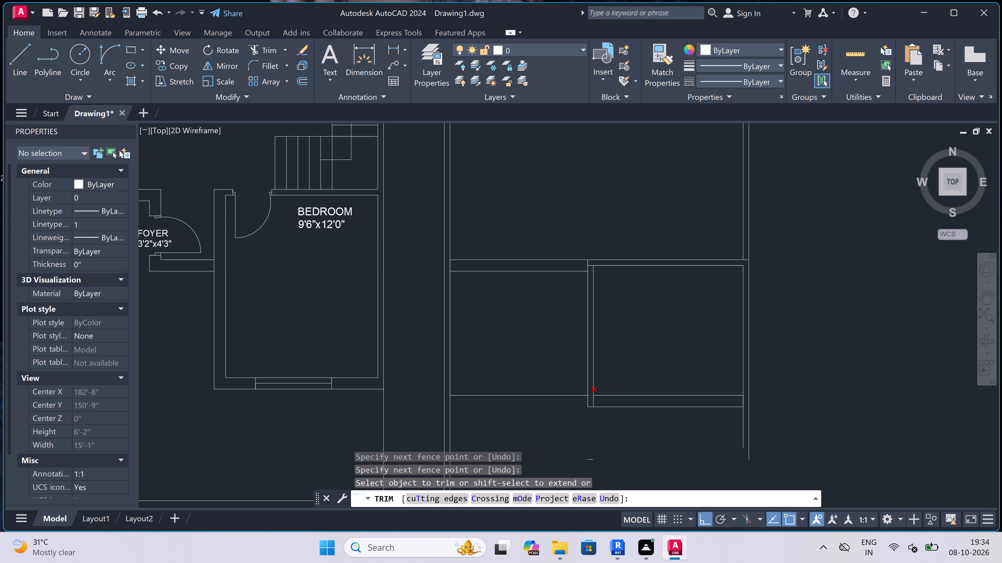
pyautogui.scroll(2, 589, 395)
pyautogui.click(536, 421)
pyautogui.click(540, 344)
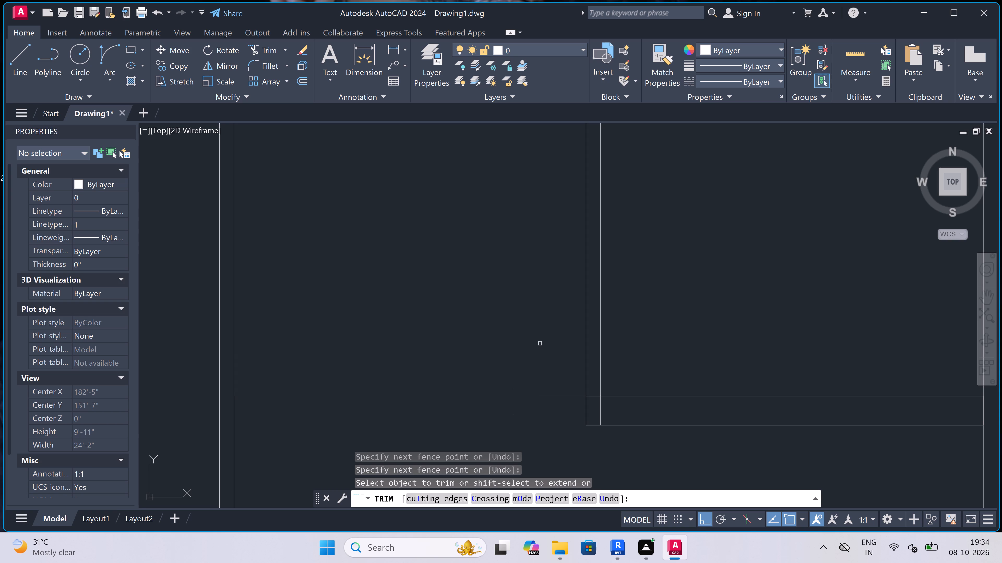
# Remove the short leftover stub of the old bottom wall below the lower room using Trim.
pyautogui.scroll(-3, 540, 344)
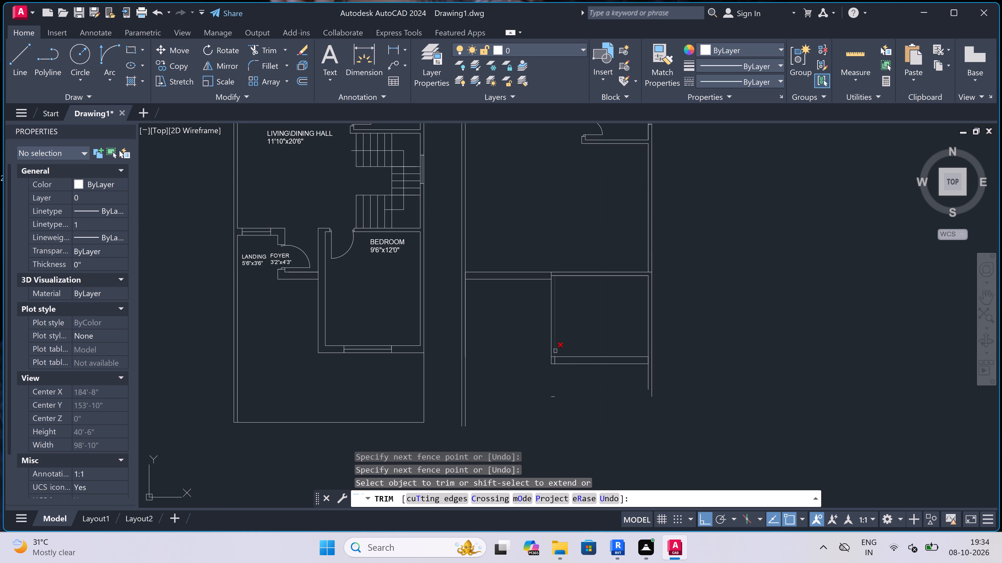
pyautogui.scroll(3, 551, 404)
pyautogui.click(551, 402)
pyautogui.click(557, 358)
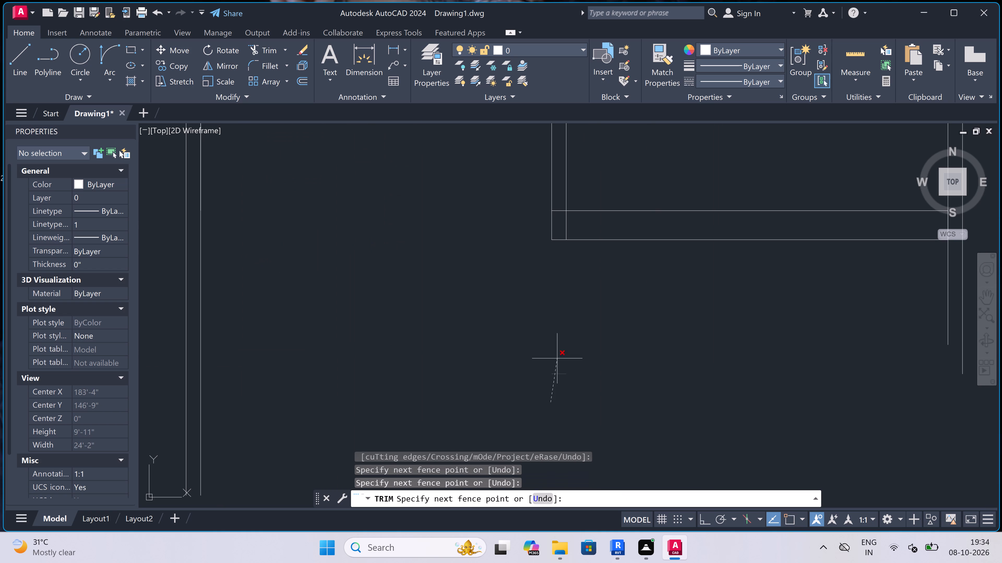
pyautogui.scroll(-4, 537, 366)
pyautogui.scroll(4, 583, 356)
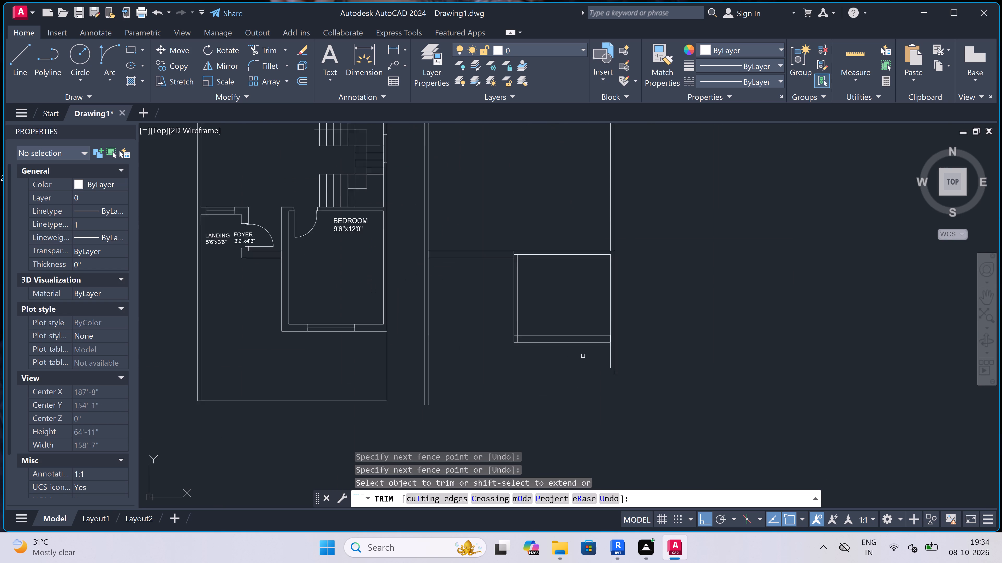
pyautogui.press('Escape')
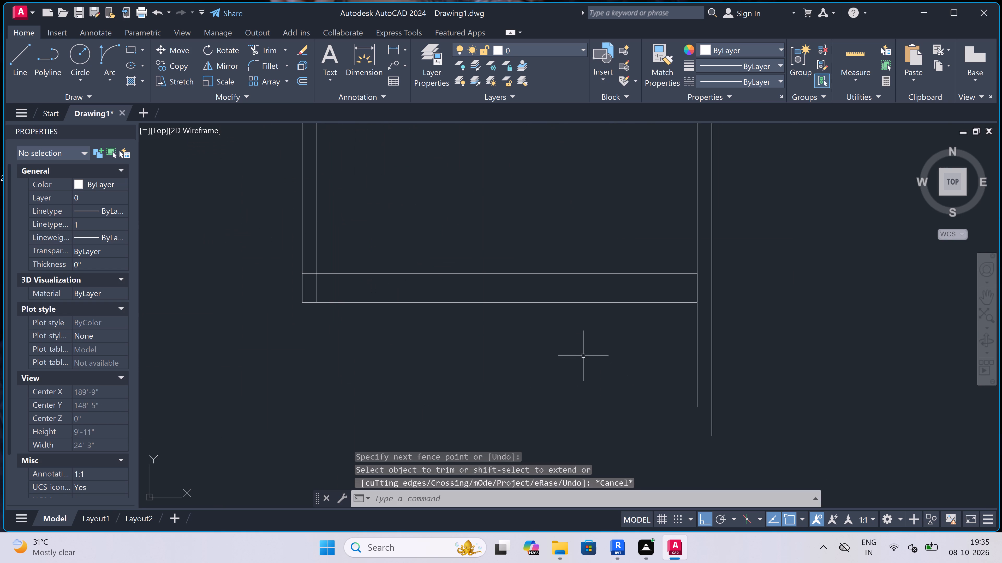
# Extend both lines of the new bottom wall to the right exterior wall's outer face.
pyautogui.write('ex')
pyautogui.press('space')
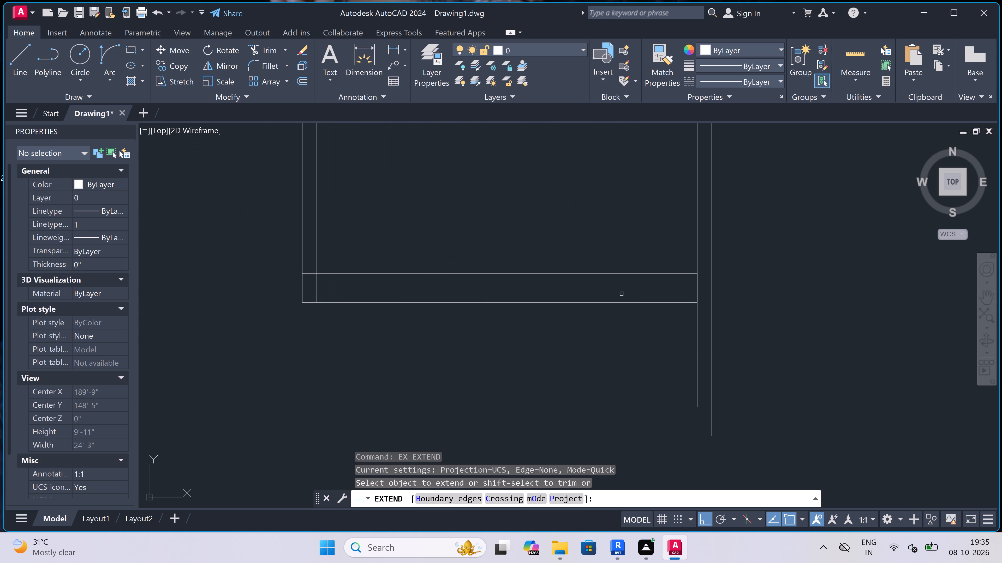
pyautogui.click(676, 241)
pyautogui.click(687, 369)
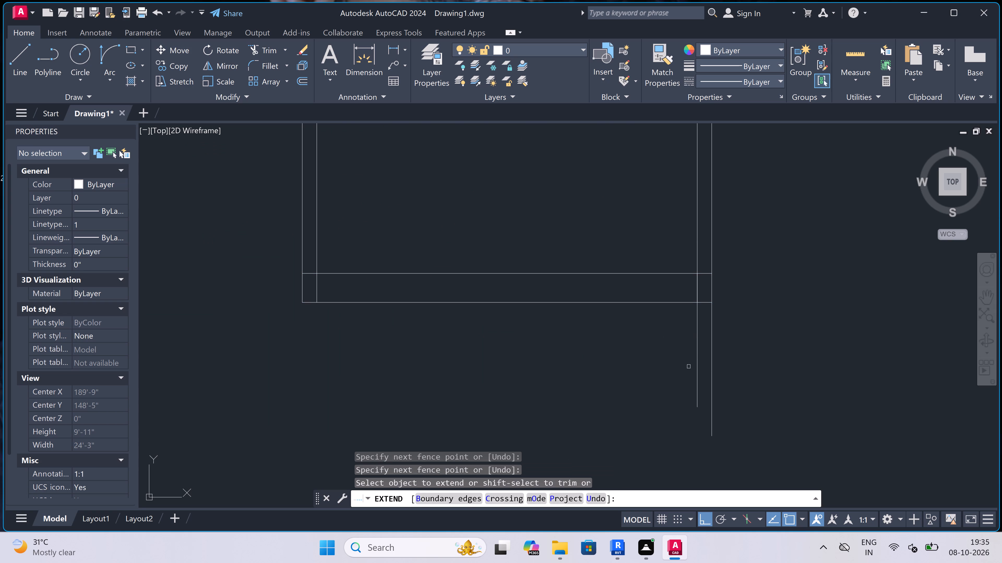
# Trim both lines of the right exterior wall that run past the new bottom wall of the lower room.
pyautogui.press('Escape')
pyautogui.write('tr')
pyautogui.press('space')
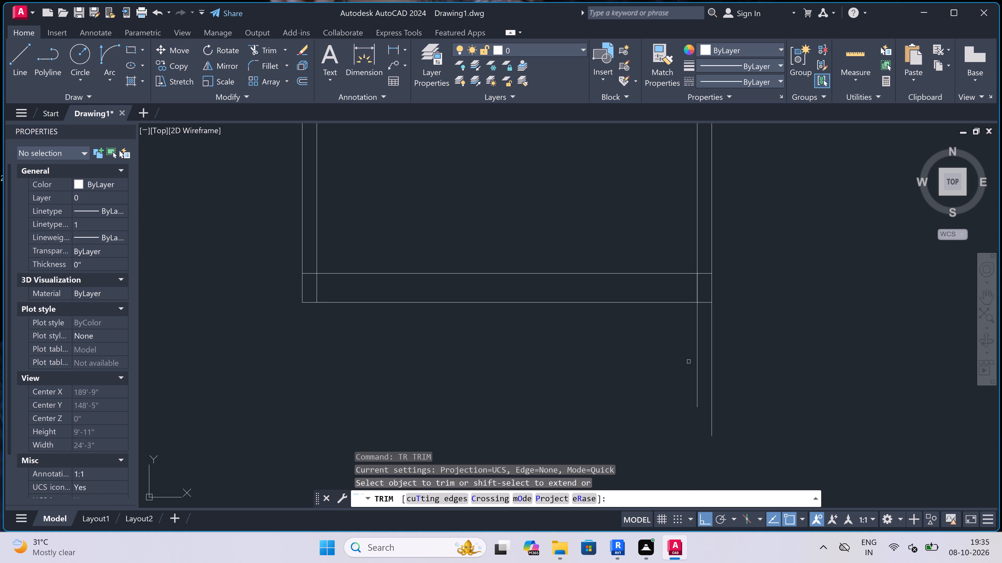
pyautogui.click(735, 346)
pyautogui.click(609, 371)
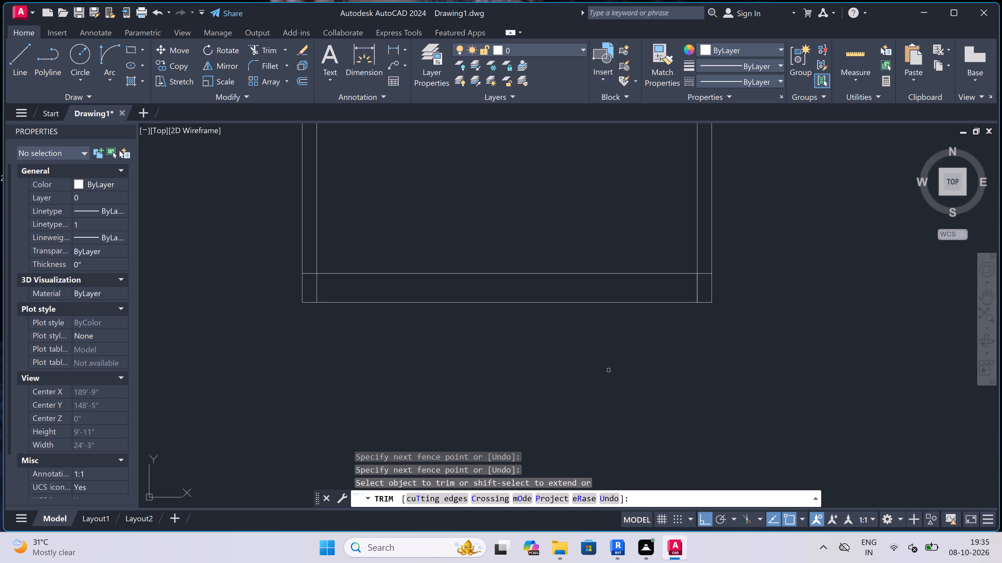
# Trim the overlapping inner wall lines at both bottom corners of the lower room to form clean corners.
pyautogui.scroll(2, 705, 283)
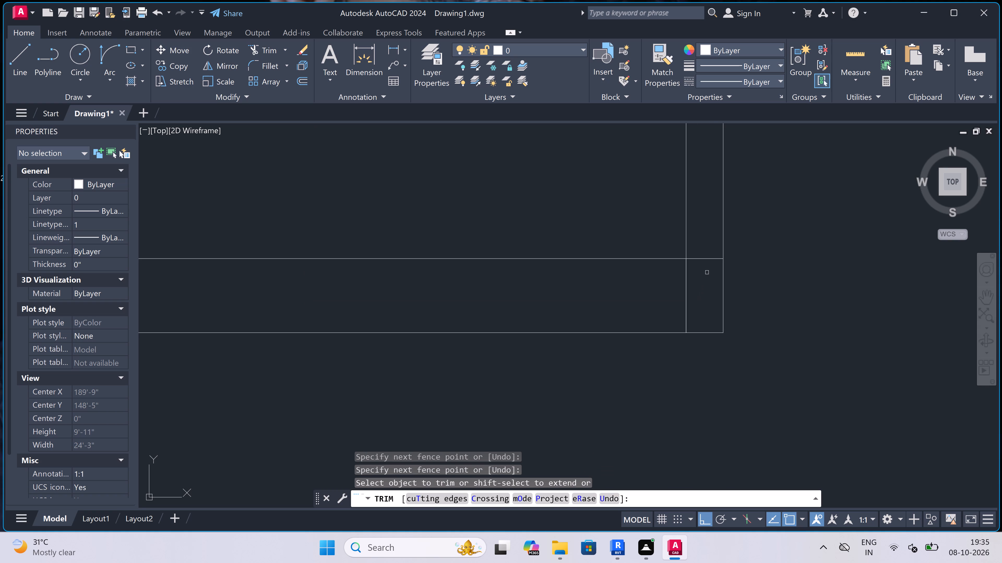
pyautogui.click(703, 253)
pyautogui.click(683, 295)
pyautogui.scroll(-4, 683, 295)
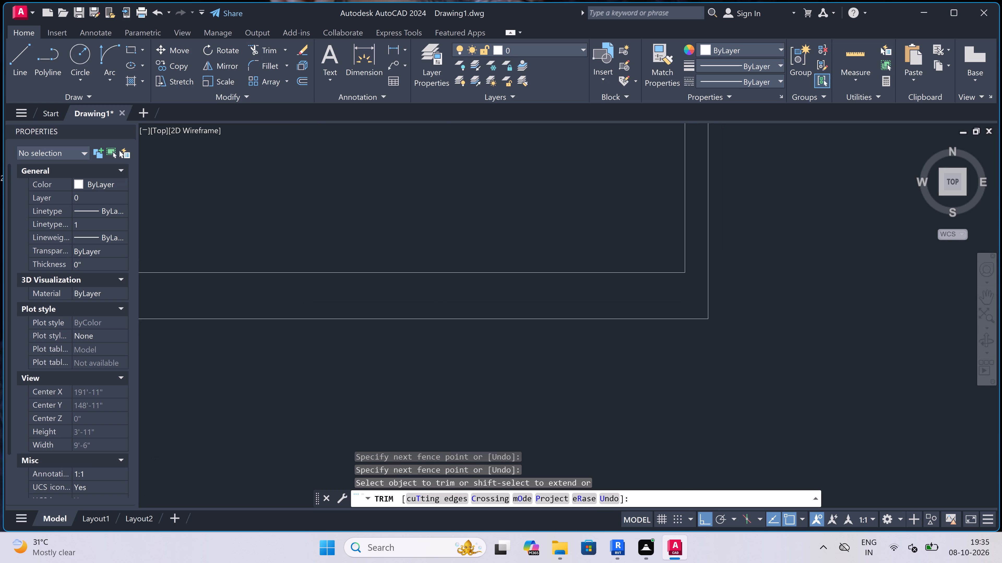
pyautogui.scroll(1, 547, 293)
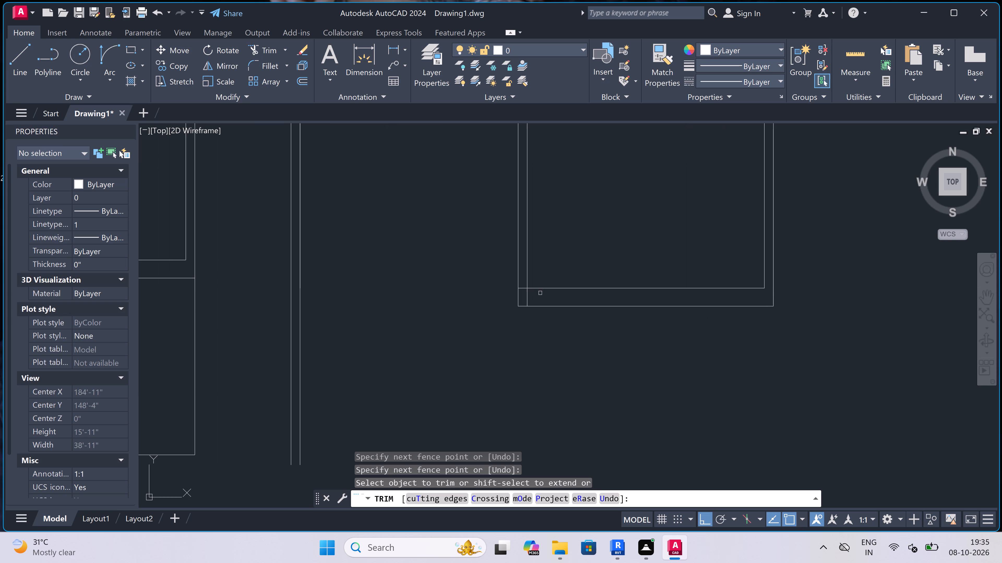
pyautogui.scroll(3, 532, 294)
pyautogui.click(526, 296)
pyautogui.click(484, 296)
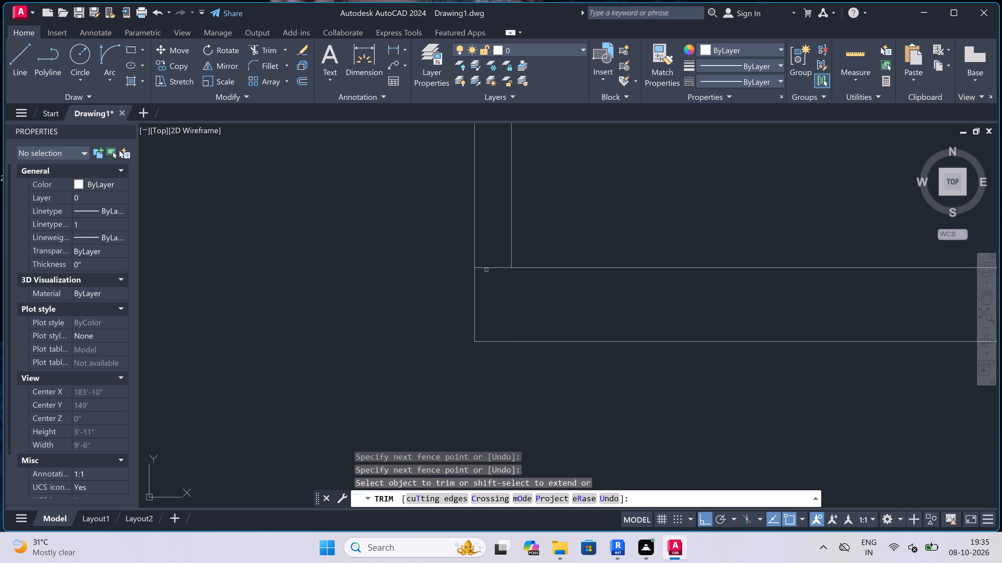
pyautogui.click(486, 259)
pyautogui.click(489, 293)
pyautogui.scroll(-5, 489, 295)
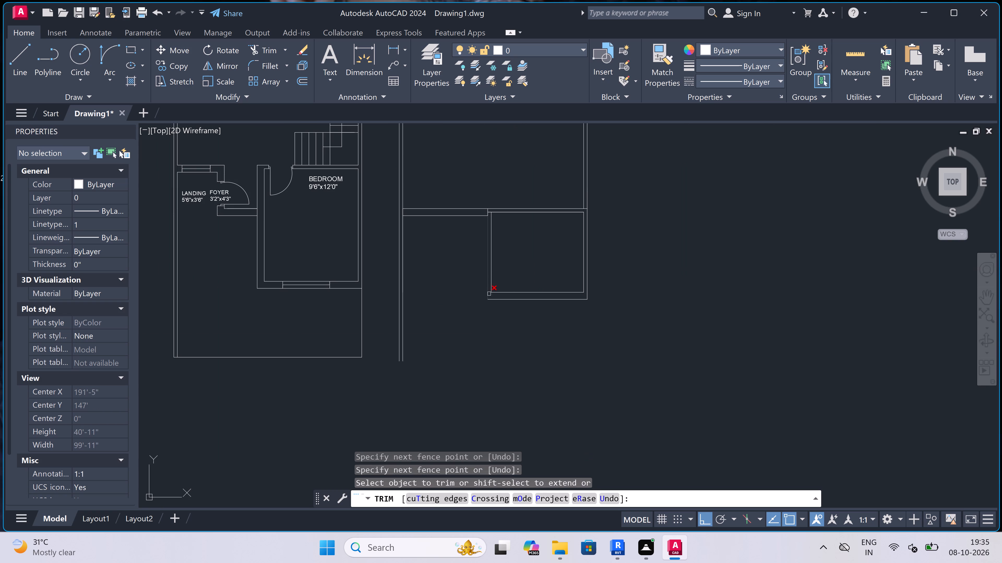
# Trim the short piece of the lower room's inner top line that crosses its left wall.
pyautogui.scroll(4, 488, 200)
pyautogui.scroll(2, 494, 223)
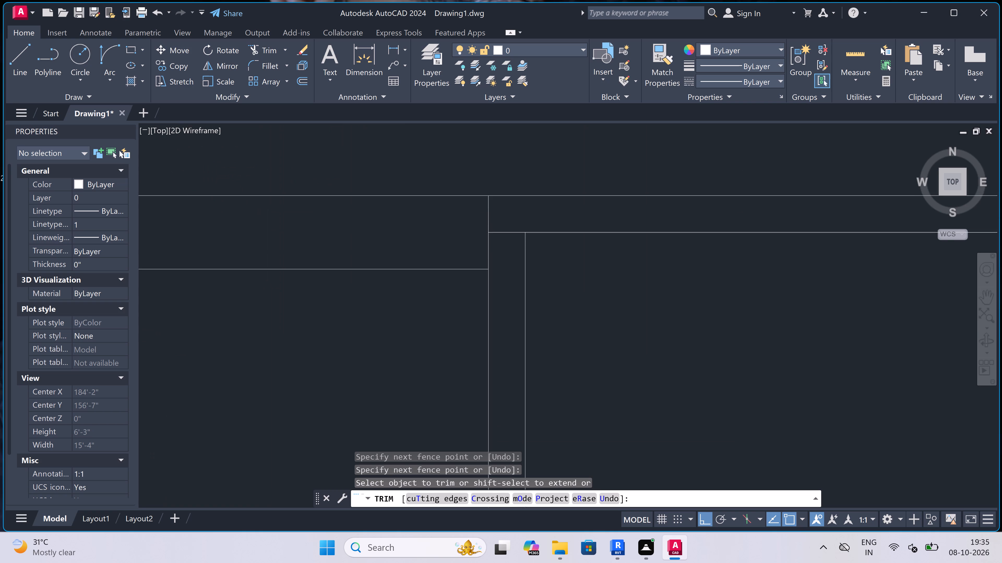
pyautogui.click(494, 222)
pyautogui.click(499, 286)
pyautogui.scroll(-5, 501, 281)
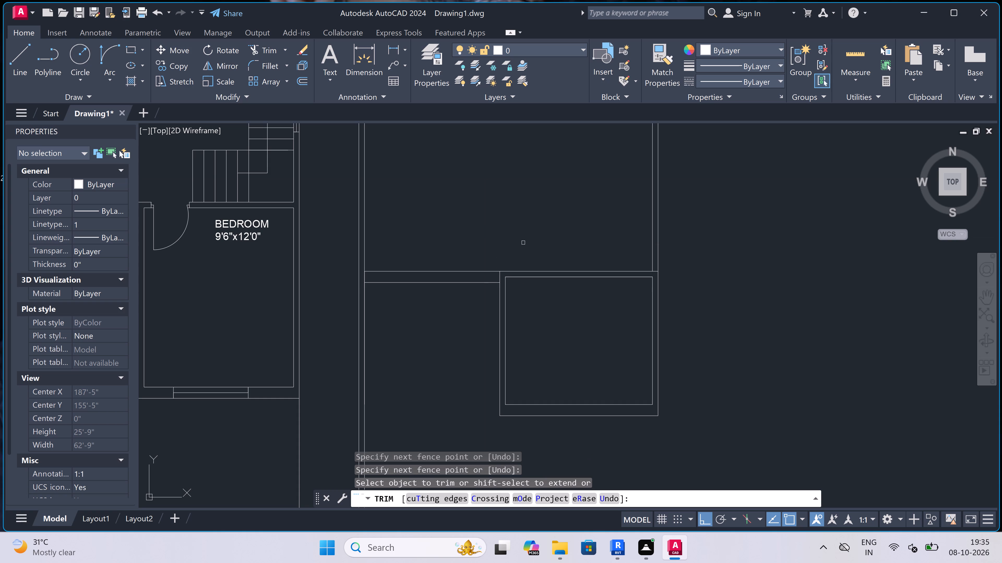
pyautogui.press('Escape')
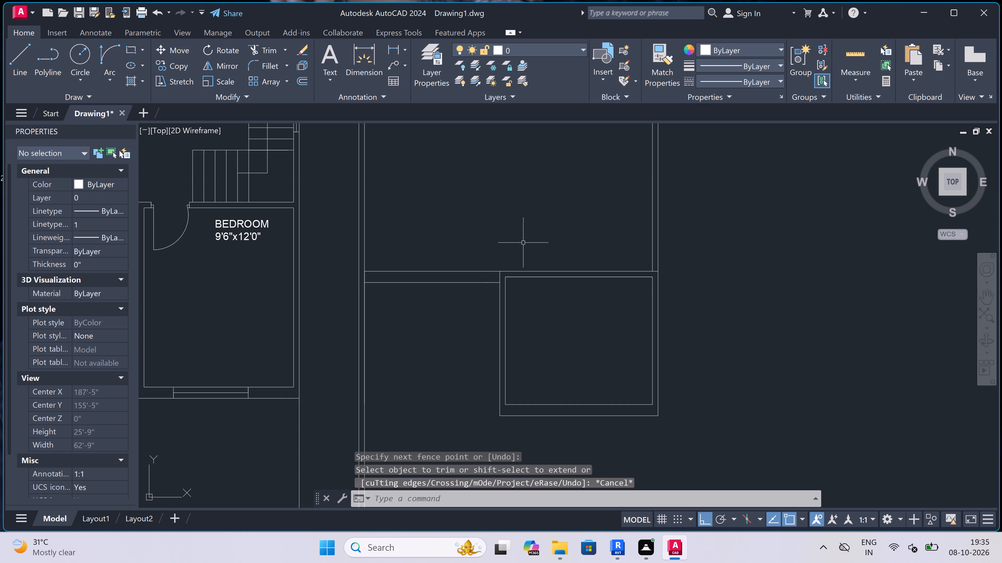
# Draw a line 12' up from the lower room's inner bottom-left corner and across to the right exterior wall's inner face.
pyautogui.press('l')
pyautogui.press('space')
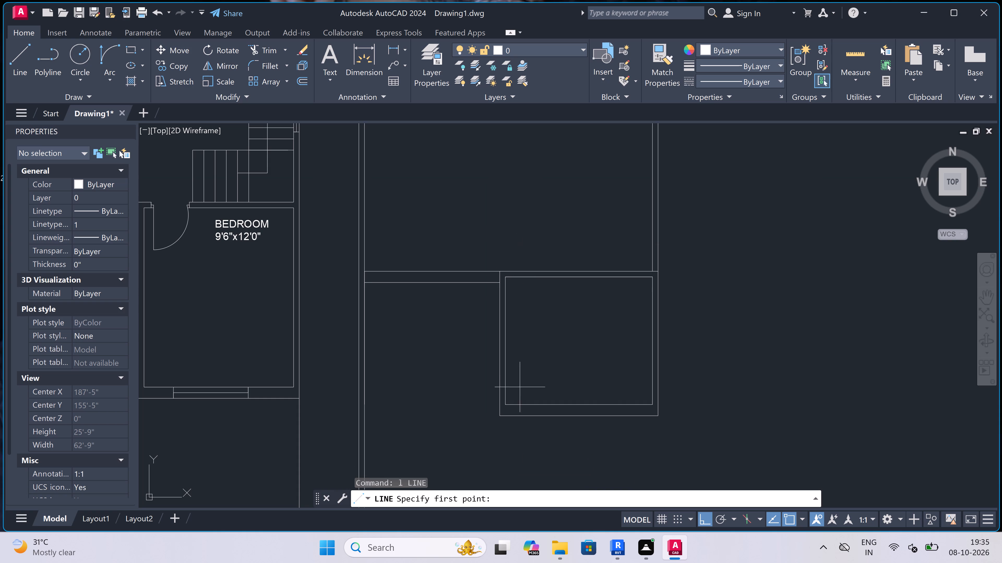
pyautogui.click(508, 402)
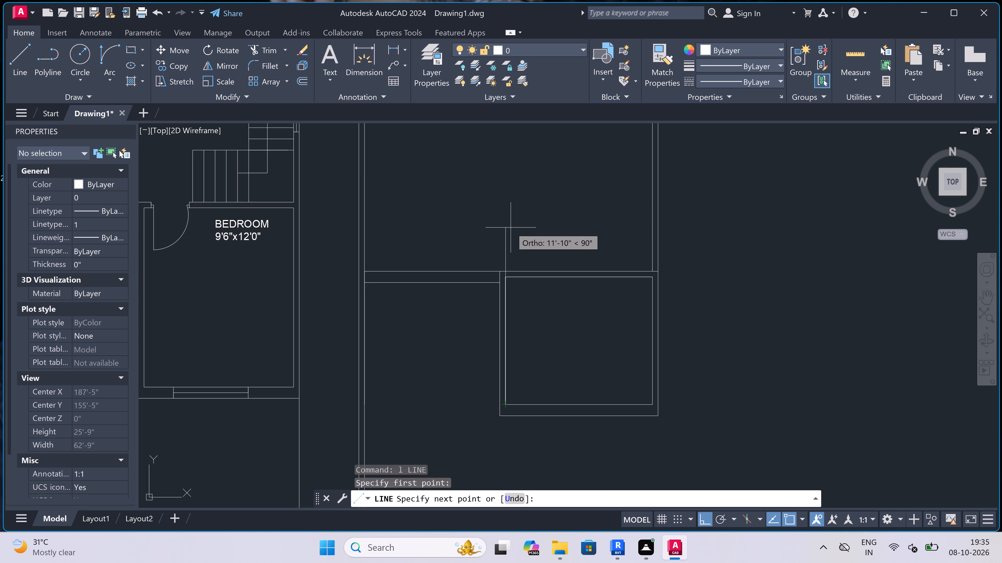
pyautogui.write("12'")
pyautogui.press('space')
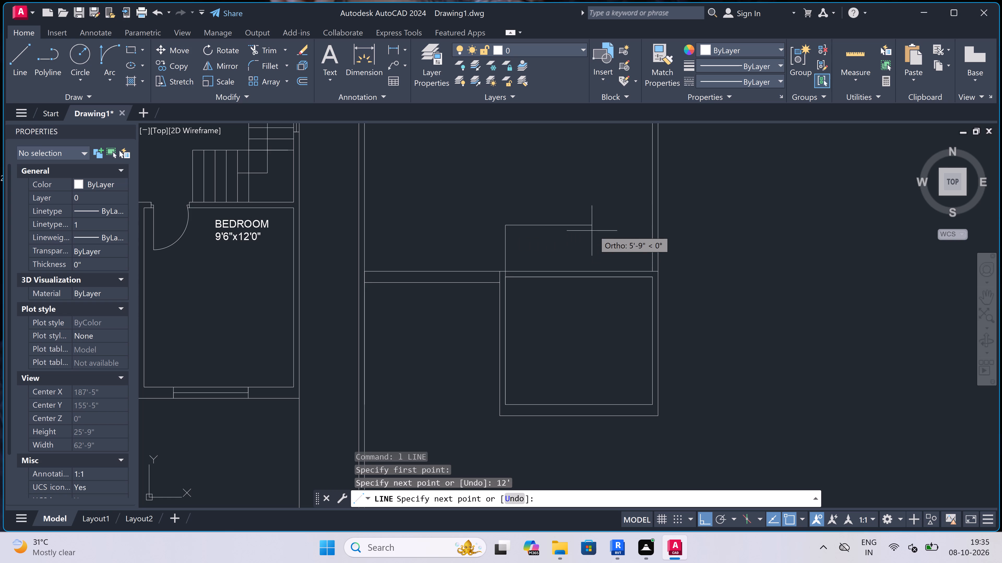
pyautogui.scroll(2, 661, 222)
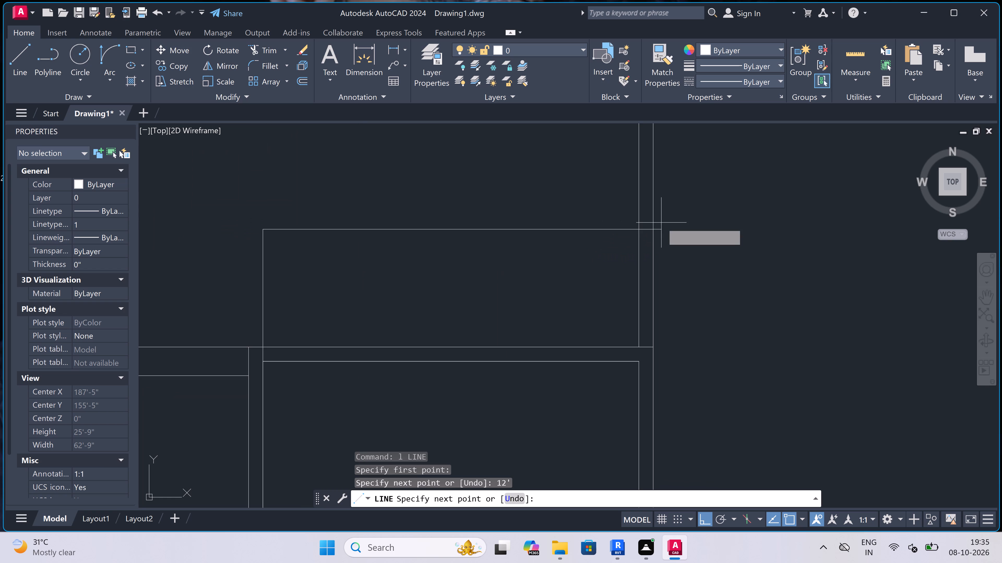
pyautogui.click(639, 232)
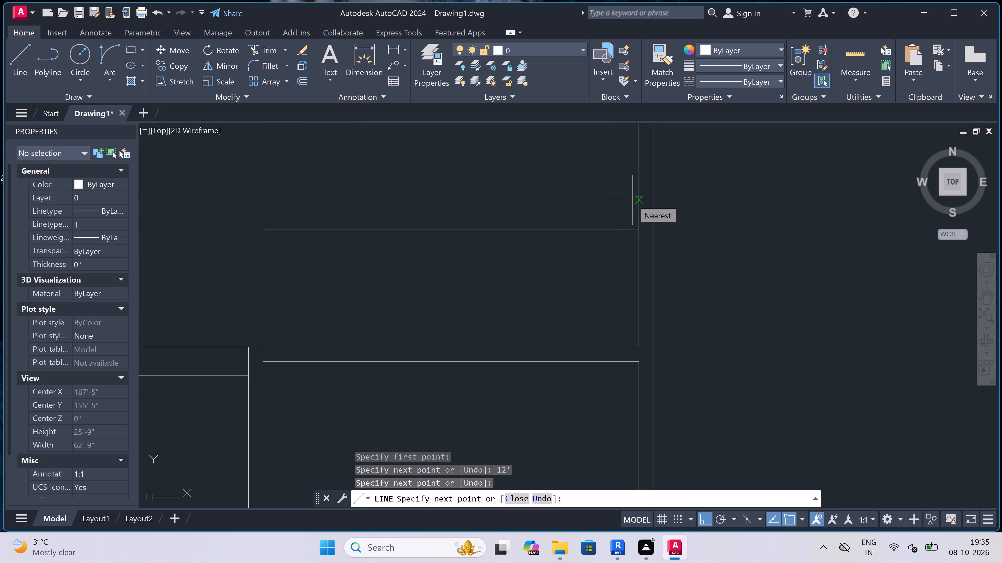
# Draw the outer face of the new walls, offset 4.5" above and 4.5" left, ending down at the cross wall.
pyautogui.write('4.5"')
pyautogui.press('space')
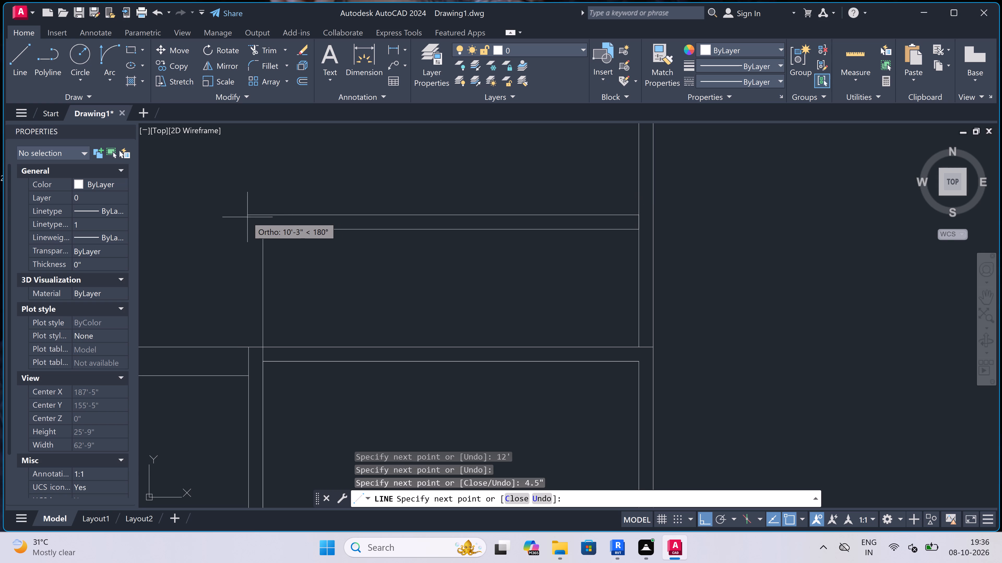
pyautogui.scroll(2, 247, 217)
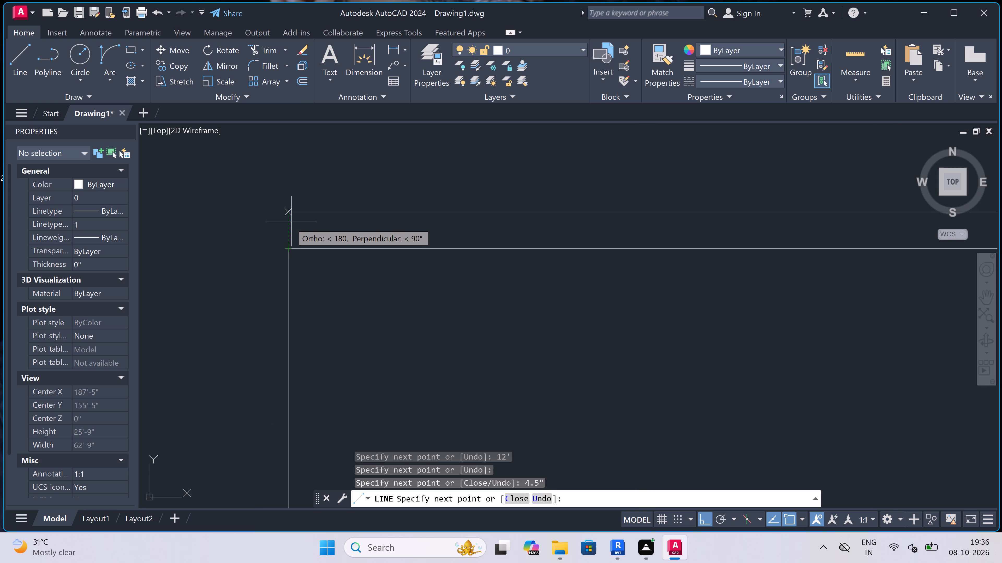
pyautogui.click(287, 211)
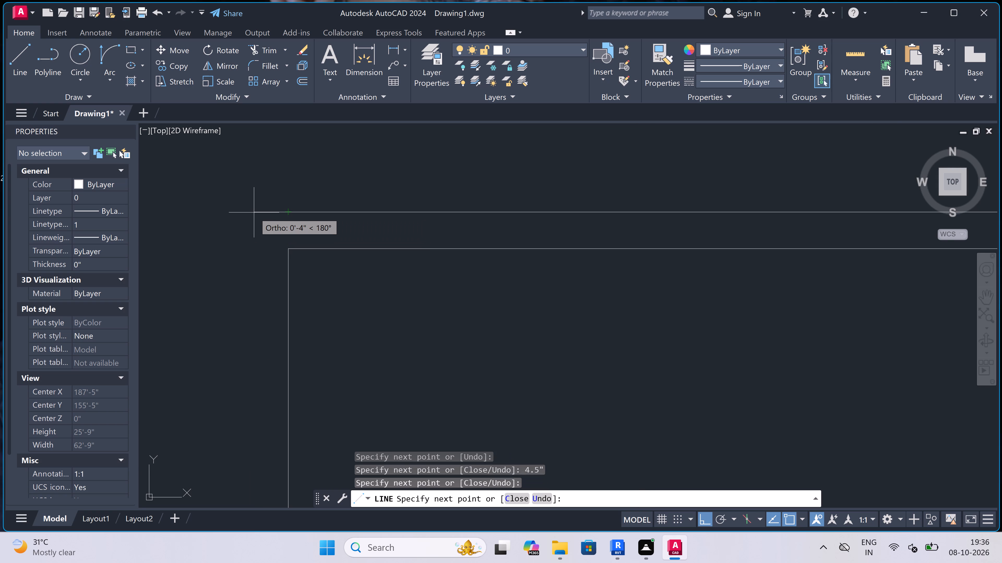
pyautogui.write('4.5"')
pyautogui.press('space')
pyautogui.scroll(-4, 253, 212)
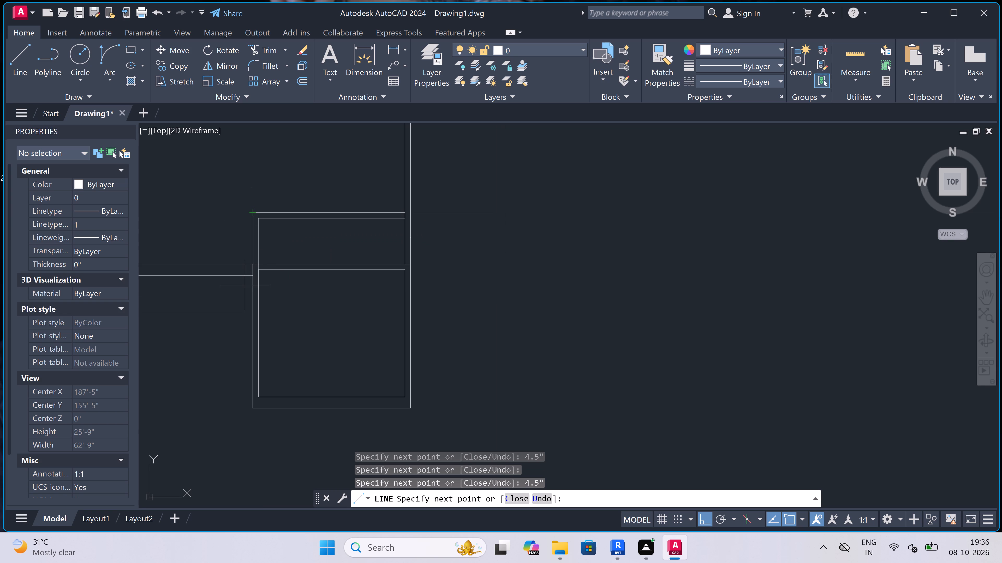
pyautogui.scroll(2, 256, 260)
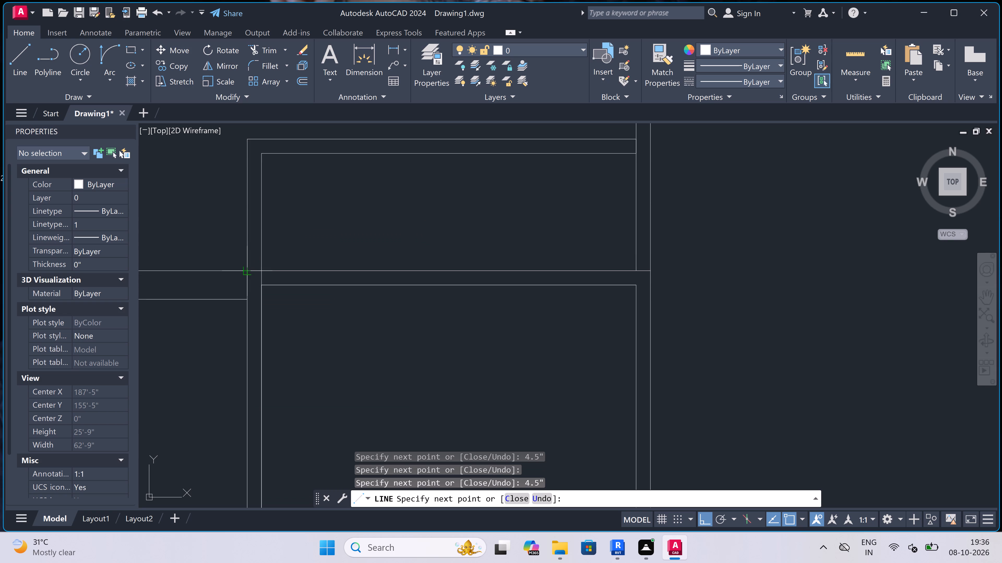
pyautogui.click(249, 270)
pyautogui.press('Escape')
# Draw the upper door jamb across the new left wall, with a 2" stub from its midpoint and a 3' door leaf.
pyautogui.scroll(-2, 249, 268)
pyautogui.scroll(2, 247, 226)
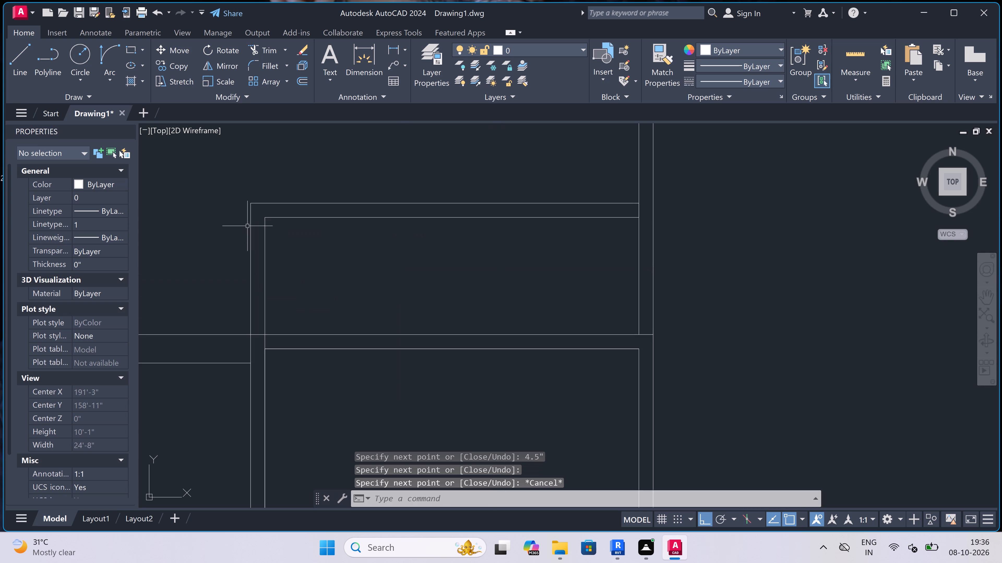
pyautogui.press('space')
pyautogui.click(263, 234)
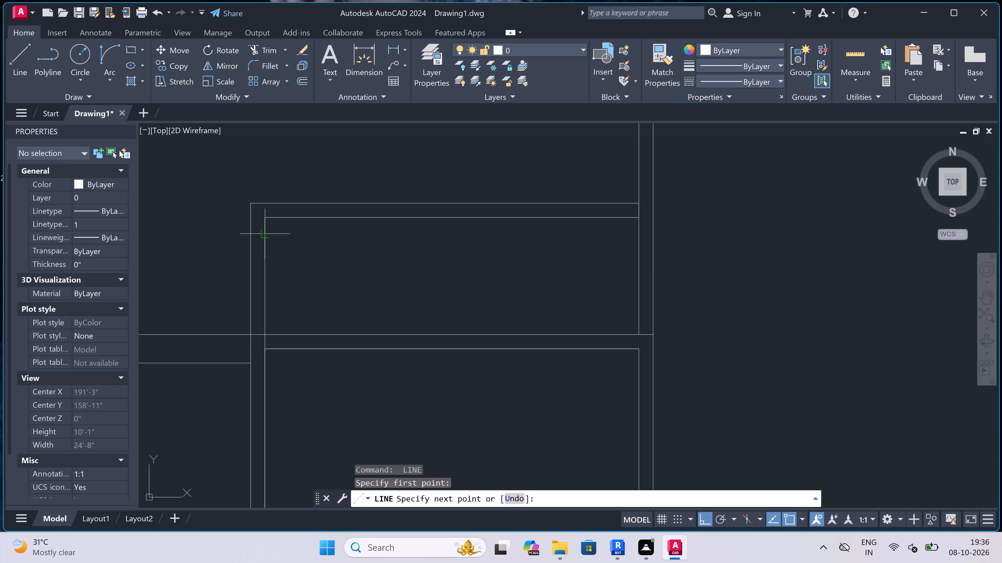
pyautogui.click(254, 232)
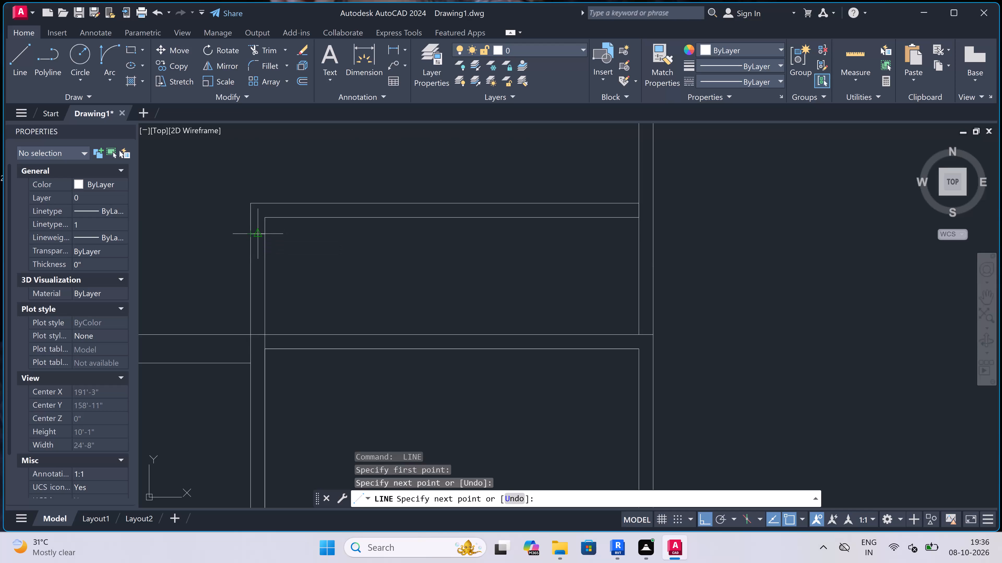
pyautogui.click(261, 230)
pyautogui.write('2"')
pyautogui.press('space')
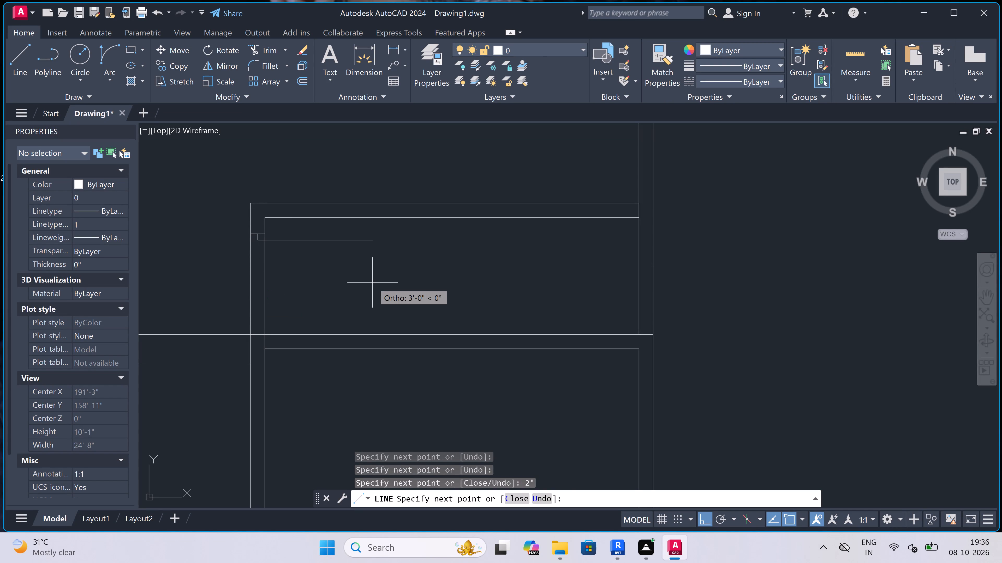
pyautogui.write("3'")
pyautogui.press('space')
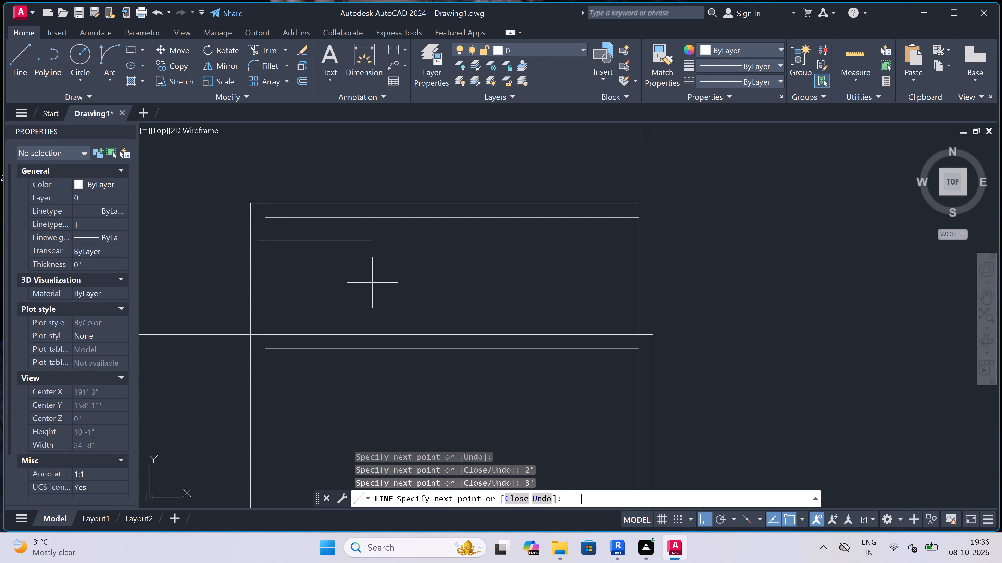
pyautogui.press('Escape')
# Draw the lower door jamb across the new left wall just above the cross wall, with a 2" stub from its midpoint.
pyautogui.press('space')
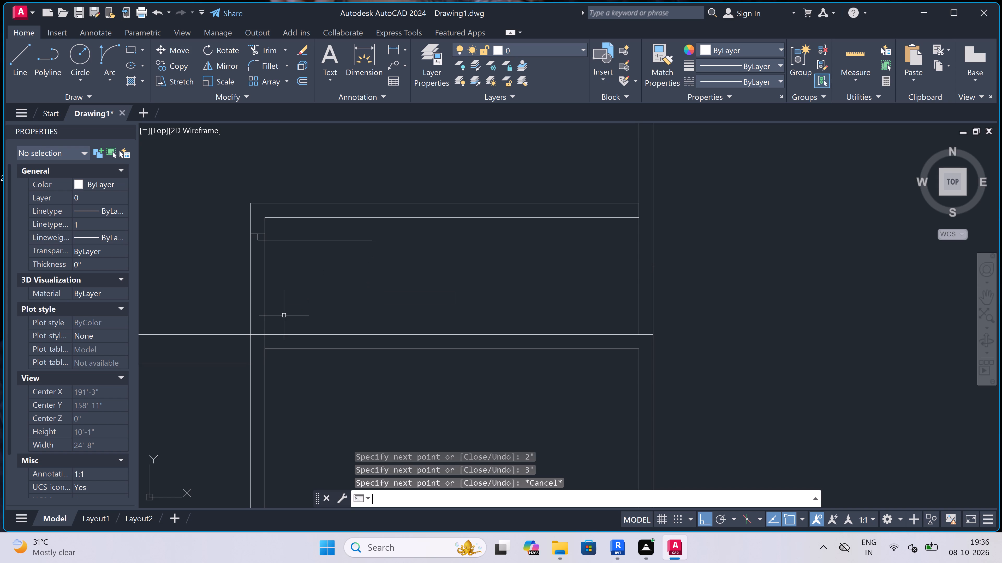
pyautogui.scroll(1, 249, 342)
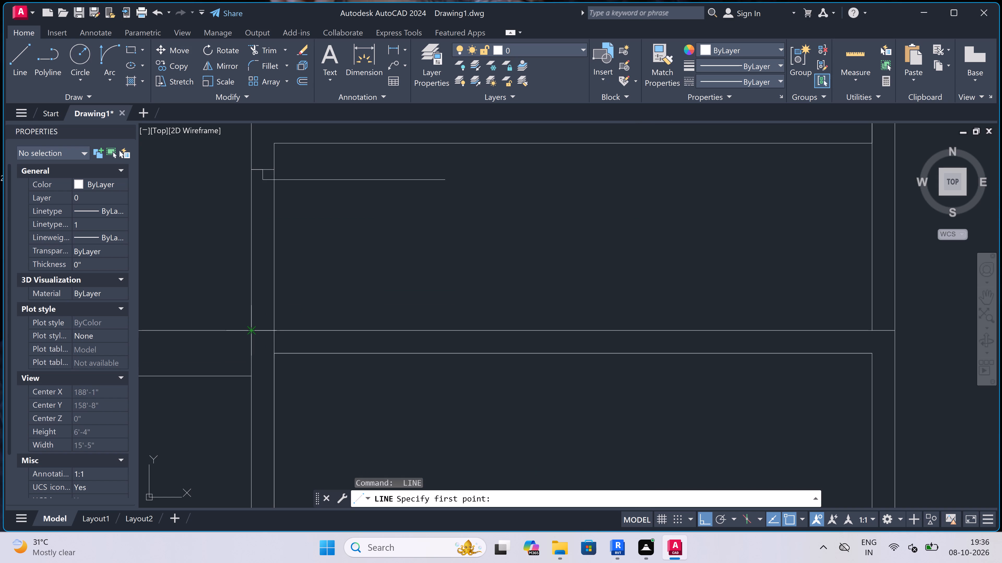
pyautogui.click(250, 311)
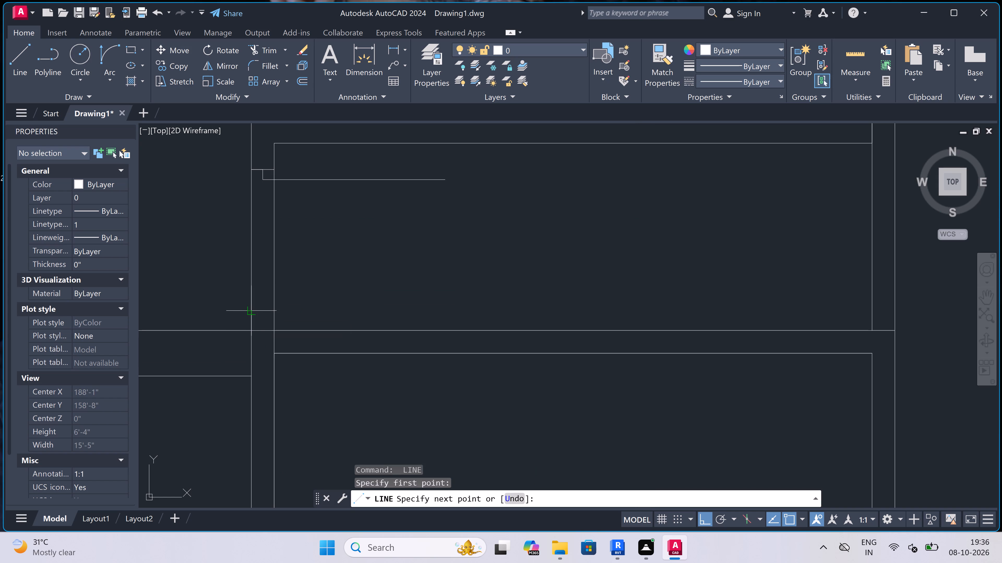
pyautogui.click(273, 306)
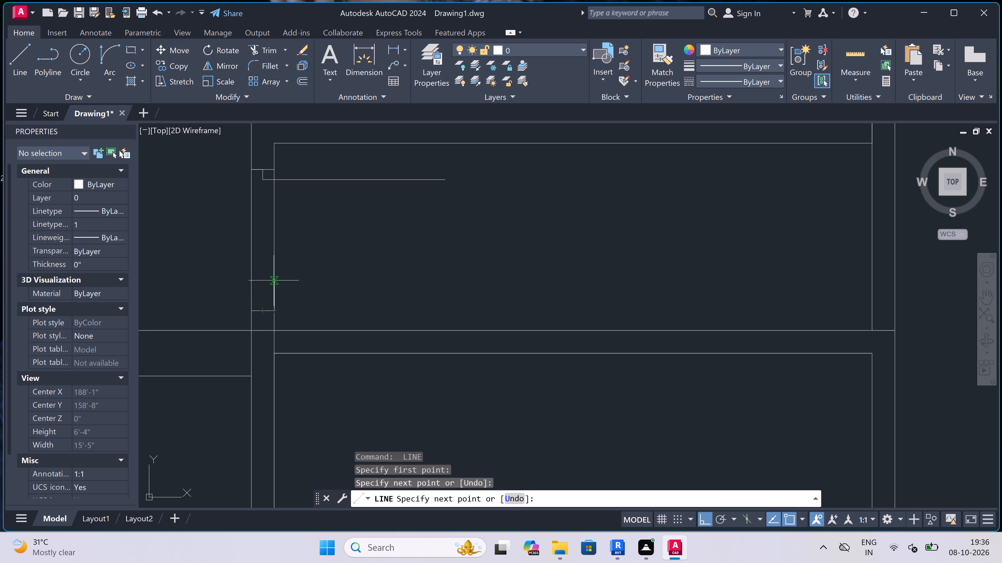
pyautogui.click(263, 313)
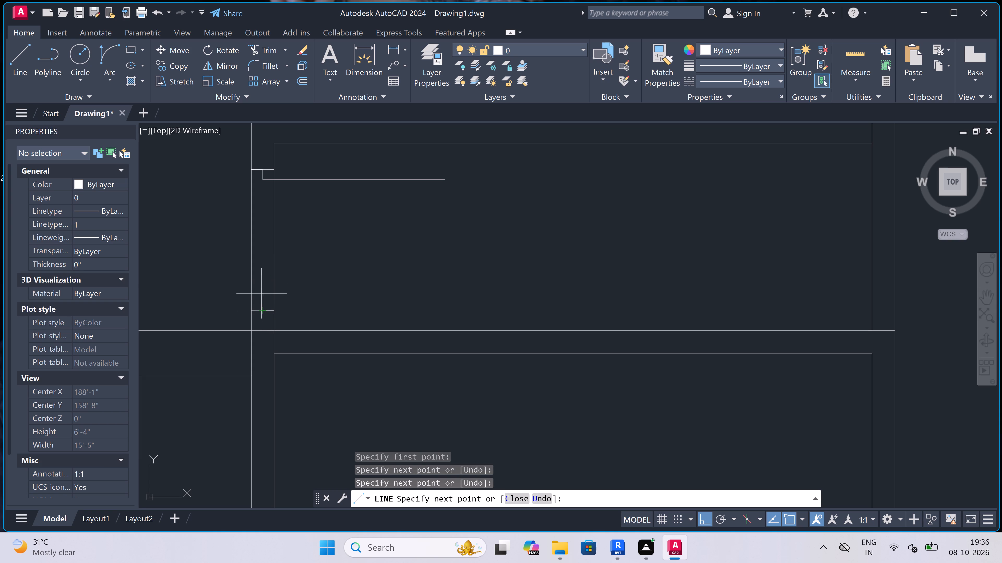
pyautogui.write('2"')
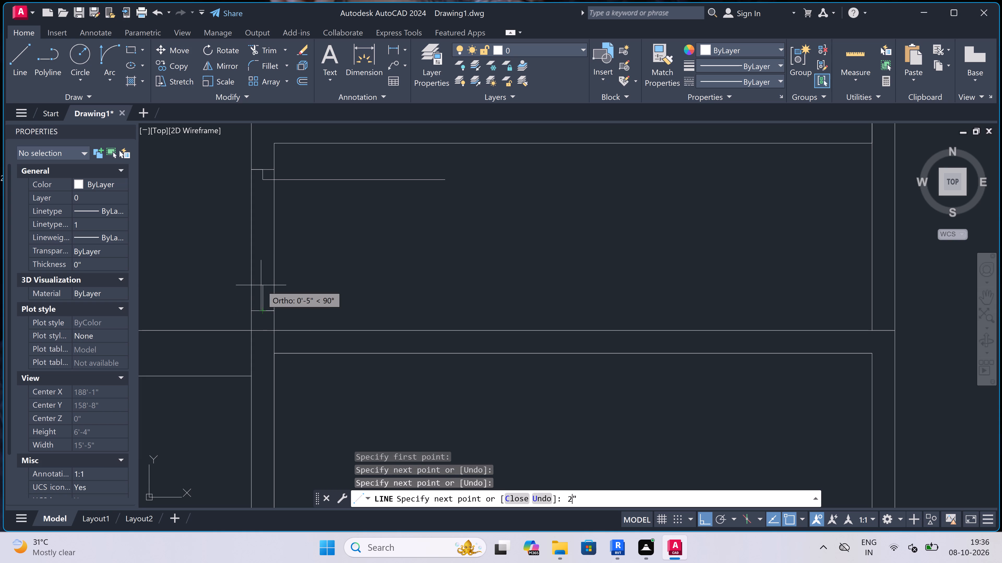
pyautogui.press('space')
pyautogui.press('Escape')
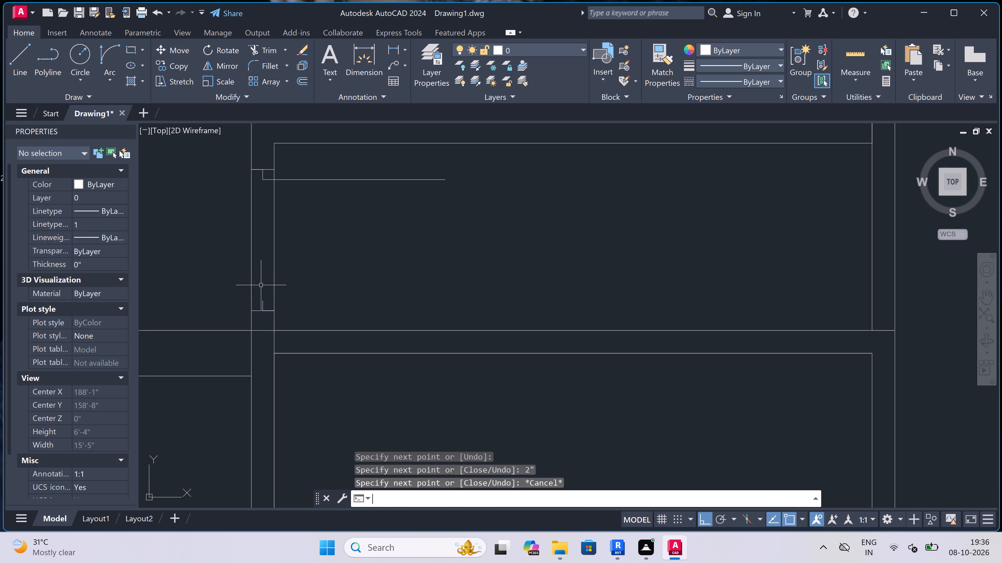
# Draw the door swing arc from the end of the new 3' leaf to the lower jamb stub.
pyautogui.click(102, 49)
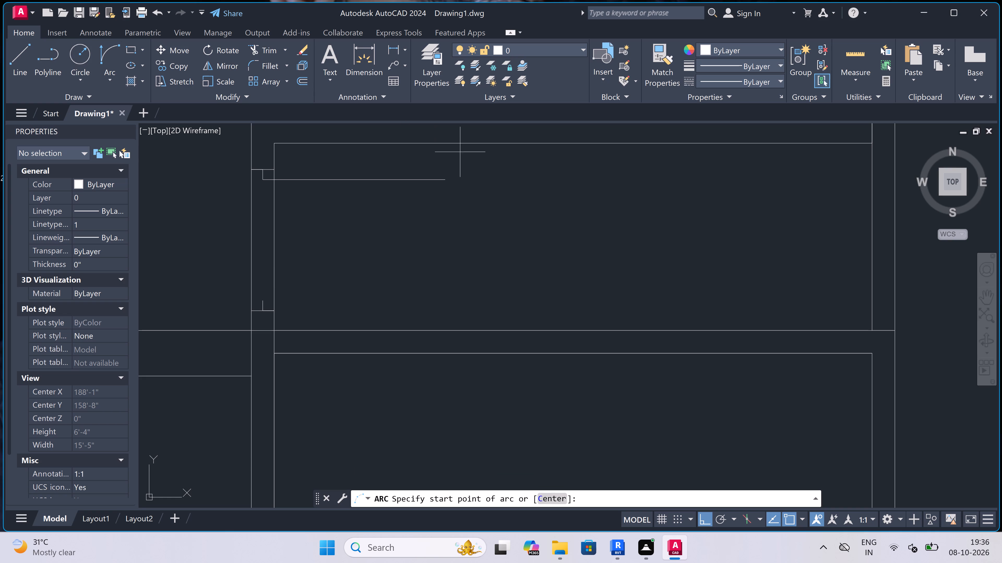
pyautogui.moveTo(443, 179); pyautogui.dragTo(440, 187)
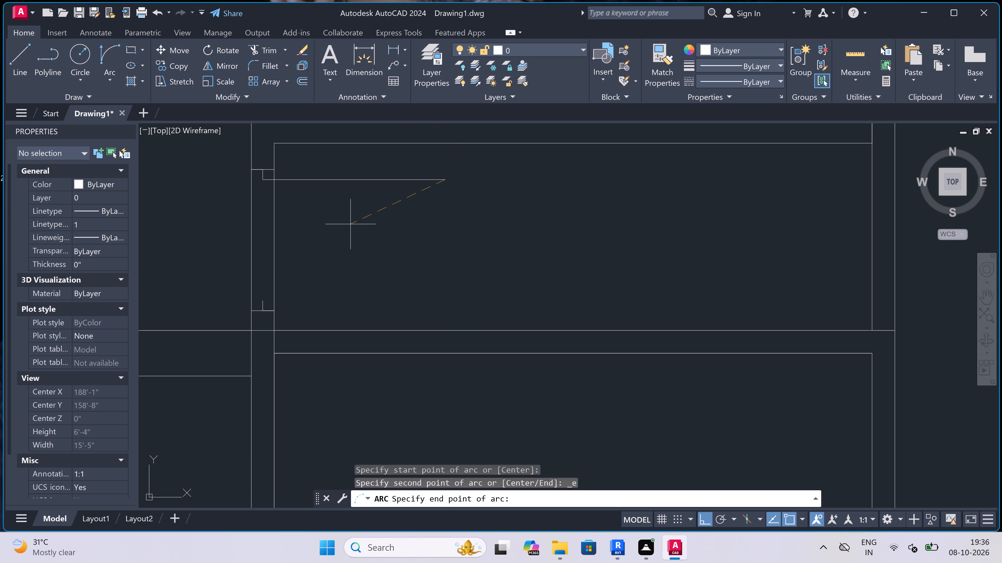
pyautogui.click(260, 297)
pyautogui.click(425, 299)
# Trim both faces of the new left wall between the jambs to open the doorway.
pyautogui.press('t')
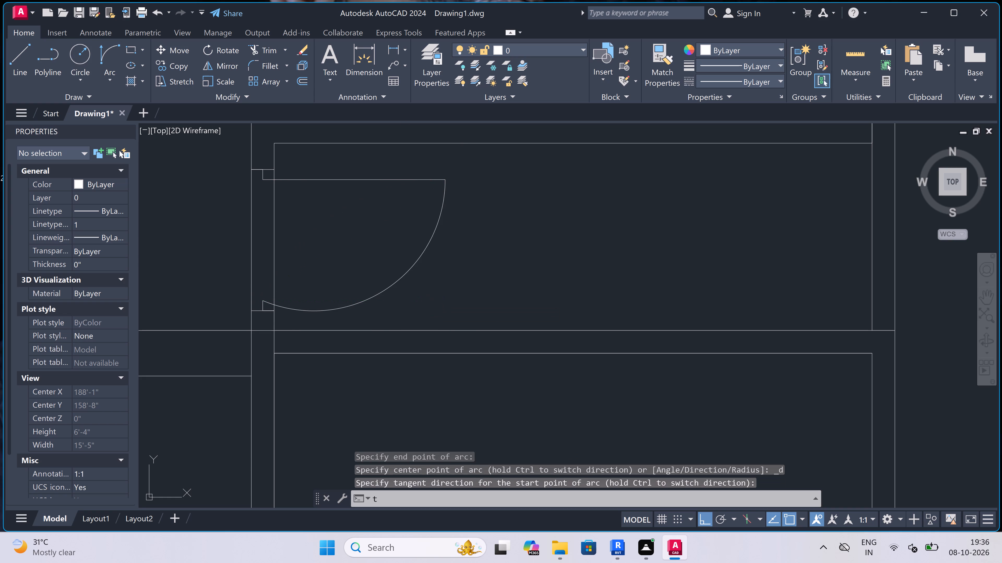
pyautogui.press('r')
pyautogui.press('space')
pyautogui.doubleClick(378, 248)
pyautogui.click(240, 250)
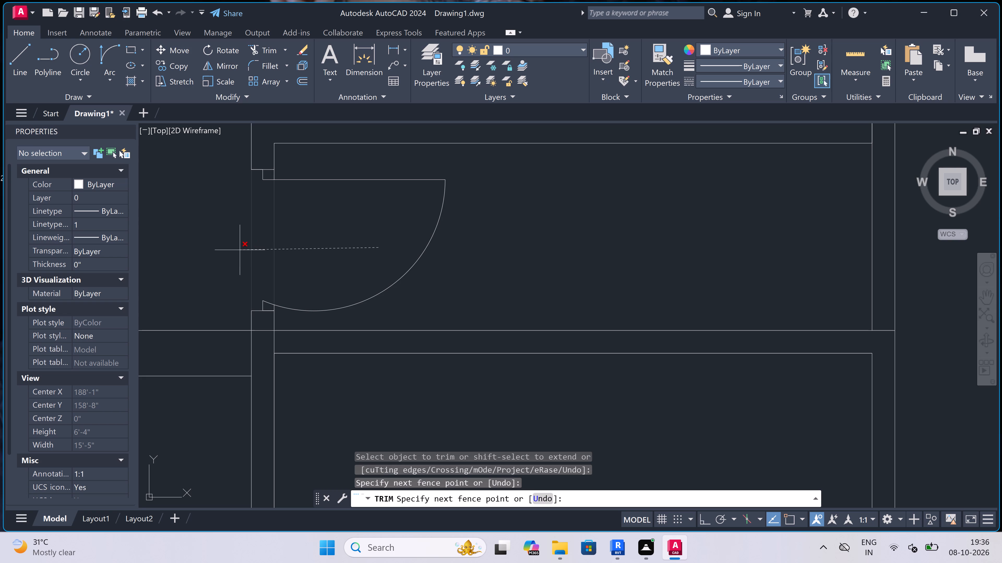
# Trim away the lower room's former top wall, including the short leftover piece across the right exterior wall.
pyautogui.scroll(-2, 240, 247)
pyautogui.click(369, 268)
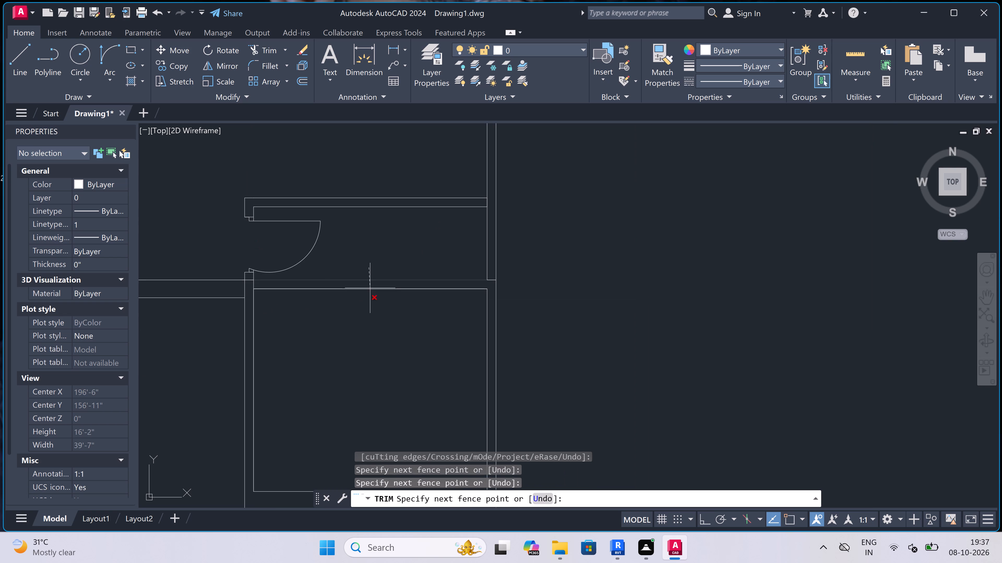
pyautogui.click(368, 316)
pyautogui.scroll(3, 491, 283)
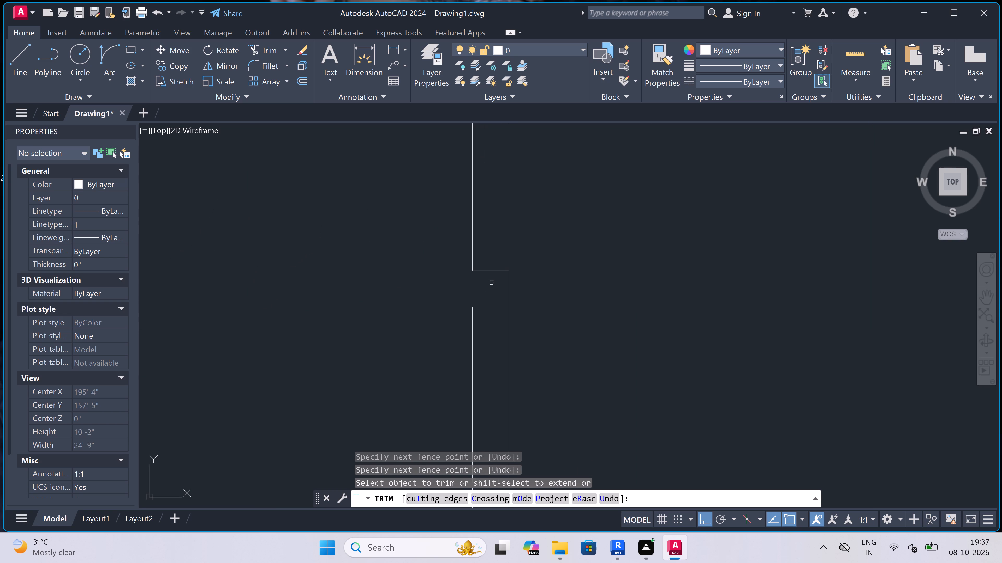
pyautogui.click(491, 283)
pyautogui.click(497, 256)
# Trim the overlapping lines where the cross wall meets the lower room's left wall and the left exterior wall.
pyautogui.scroll(-5, 497, 256)
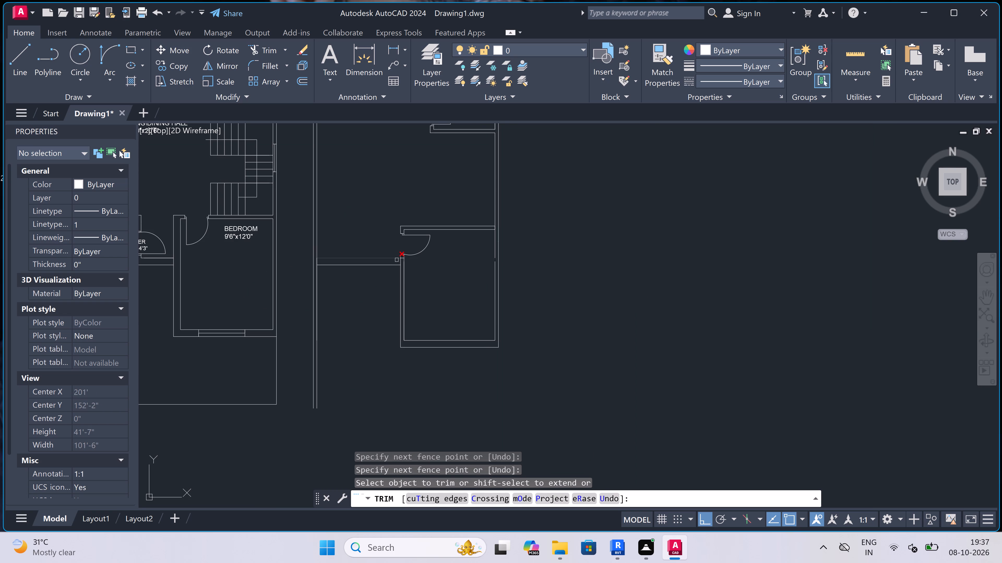
pyautogui.scroll(5, 397, 258)
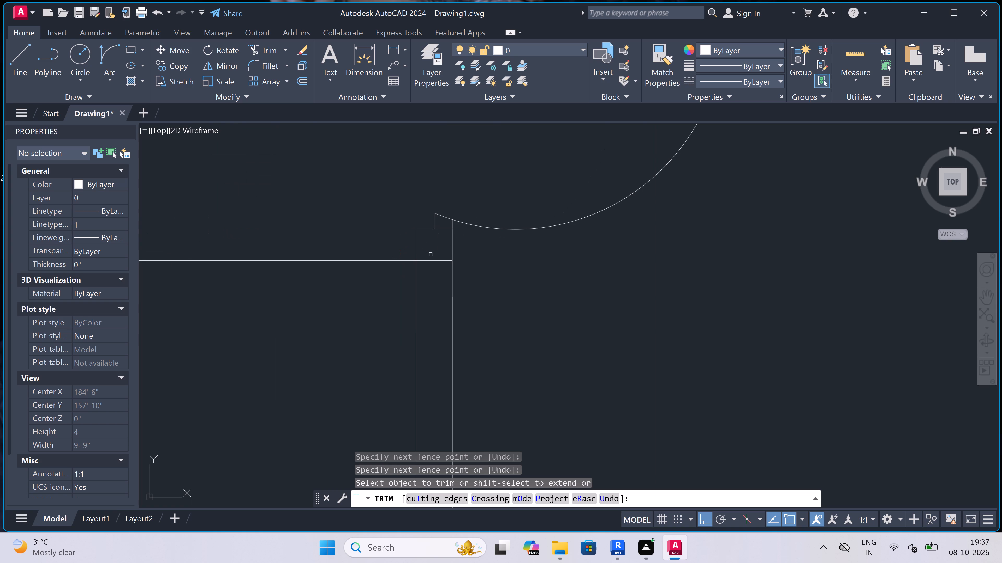
pyautogui.click(431, 254)
pyautogui.click(434, 298)
pyautogui.scroll(-2, 434, 296)
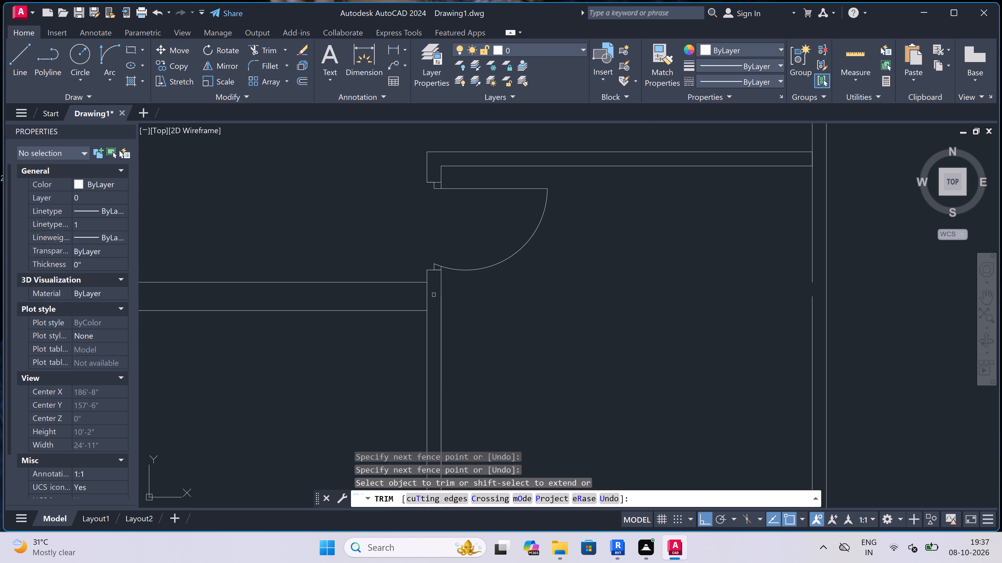
pyautogui.scroll(-2, 434, 295)
pyautogui.scroll(2, 434, 295)
pyautogui.click(434, 295)
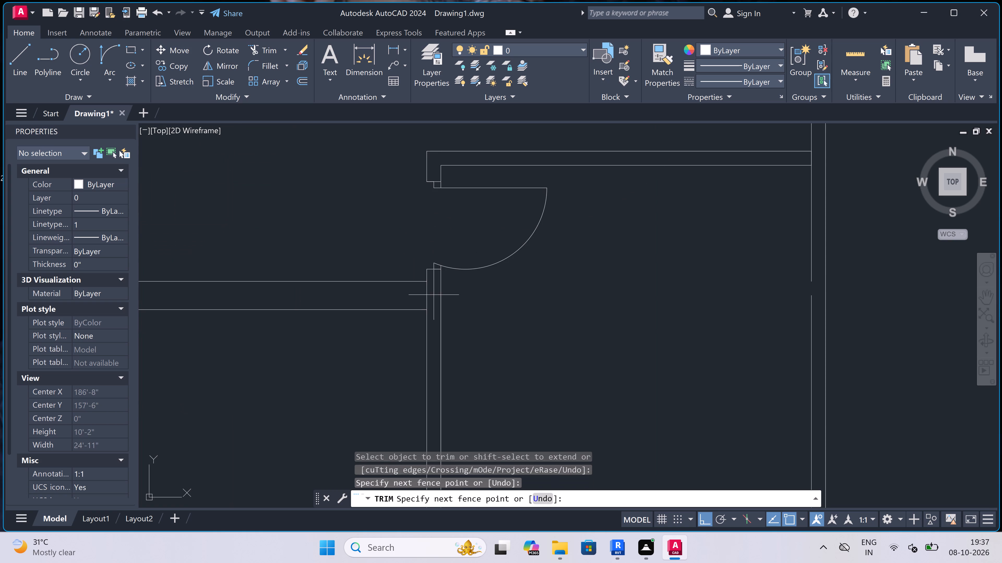
pyautogui.scroll(-4, 396, 293)
pyautogui.scroll(3, 326, 296)
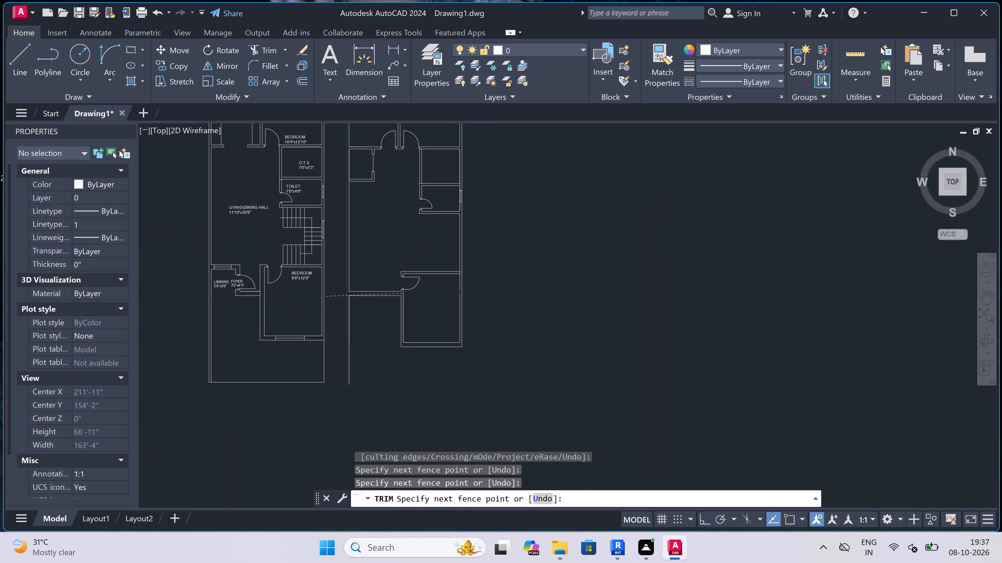
pyautogui.scroll(3, 407, 283)
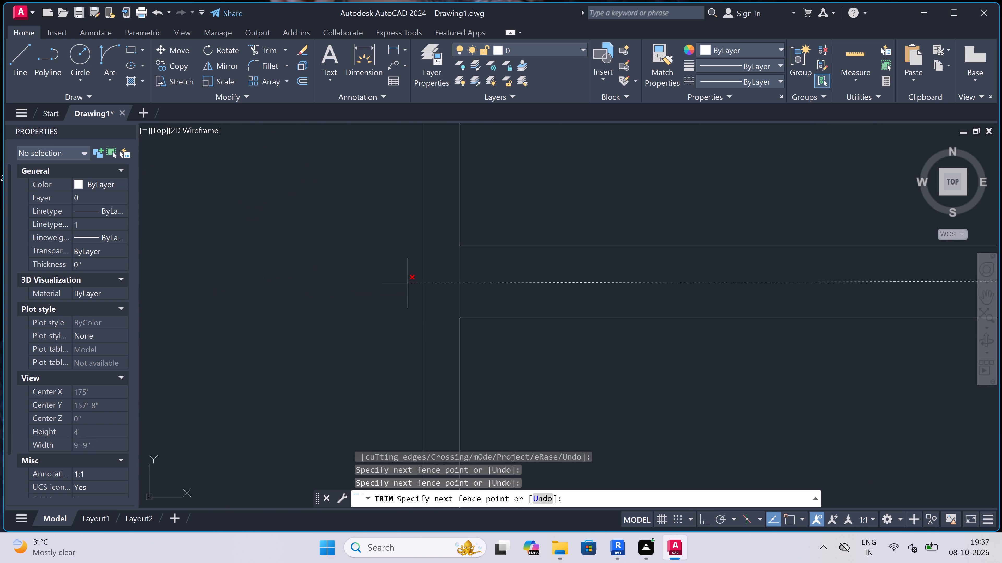
pyautogui.click(442, 281)
# Extend the right exterior wall's inner face to close the gap where the lower room's former top wall met it.
pyautogui.scroll(-7, 426, 269)
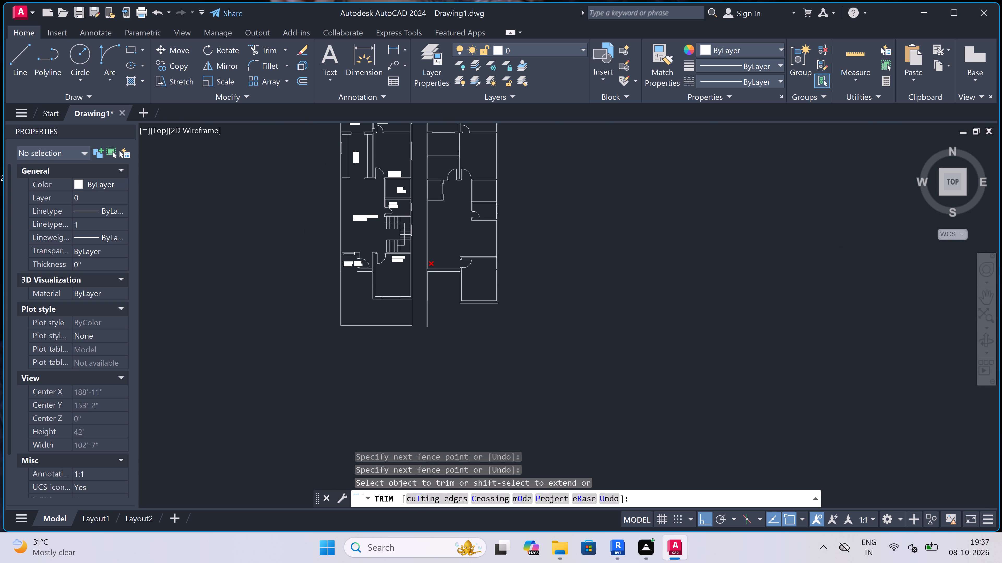
pyautogui.scroll(3, 488, 273)
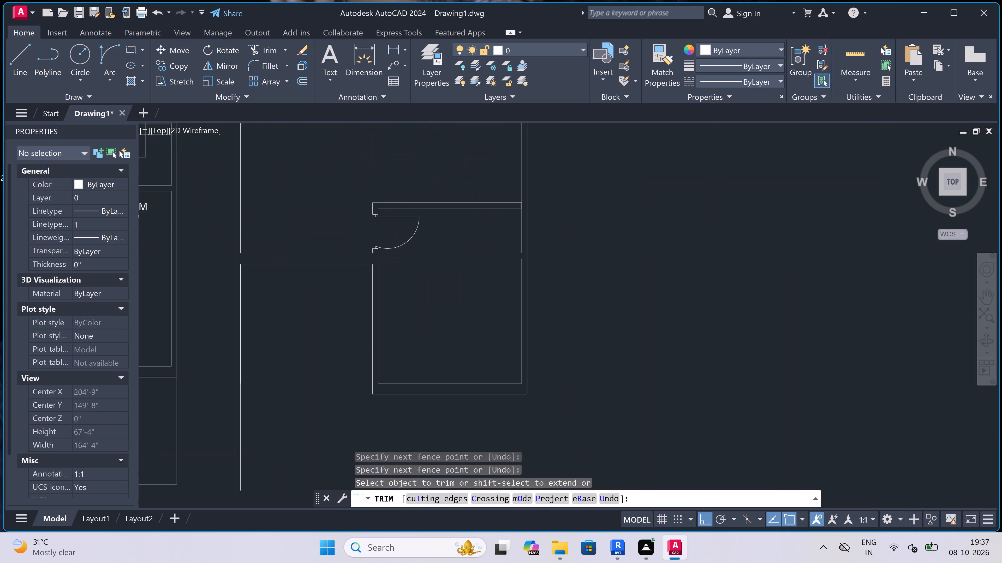
pyautogui.press('Escape')
pyautogui.write('ex')
pyautogui.press('space')
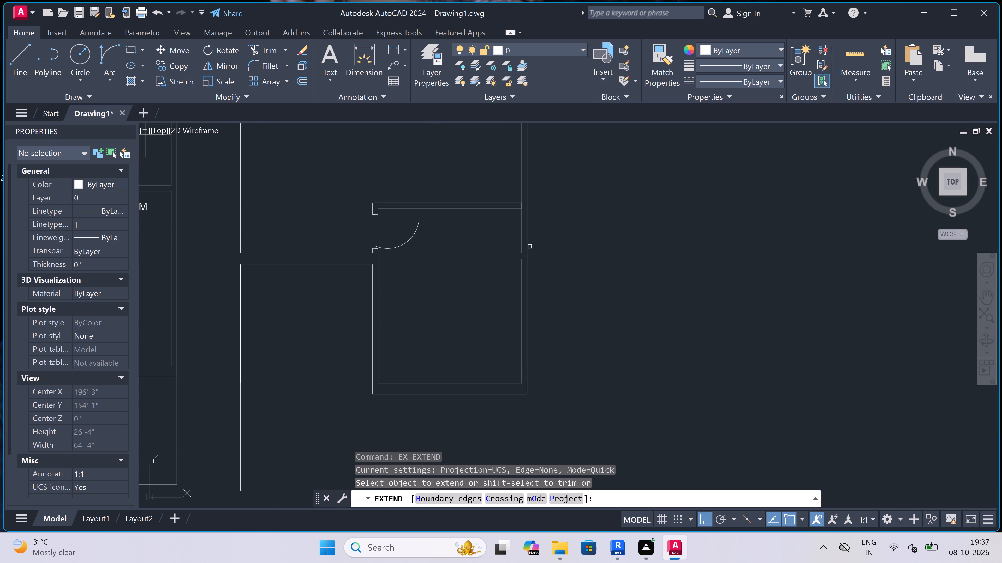
pyautogui.click(521, 235)
pyautogui.press('Escape')
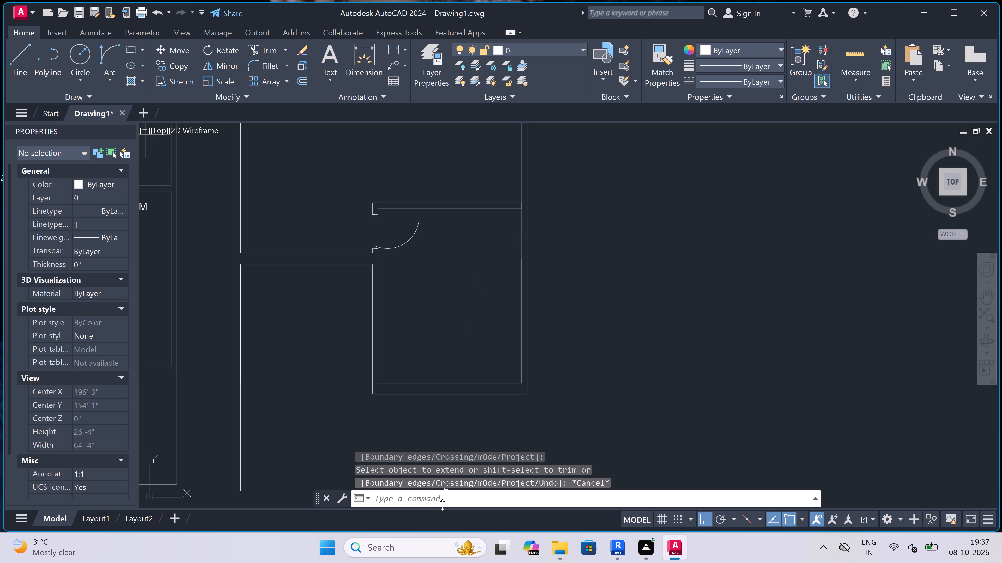
# Examine the second floor plan against the existing labelled plan, including the lower room, cross wall and toilet area.
pyautogui.scroll(-1, 446, 507)
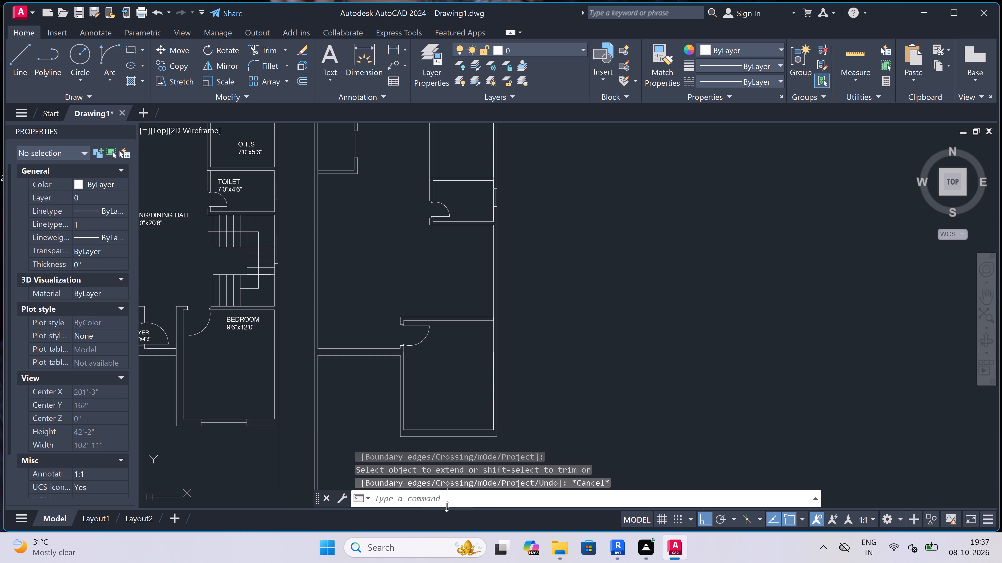
pyautogui.scroll(-2, 444, 506)
pyautogui.scroll(-3, 351, 252)
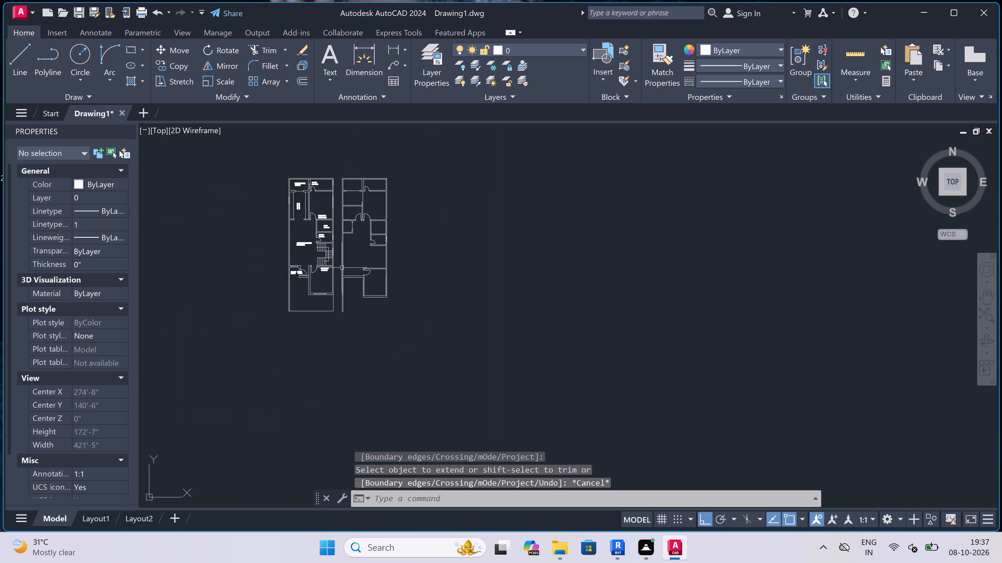
pyautogui.scroll(2, 342, 272)
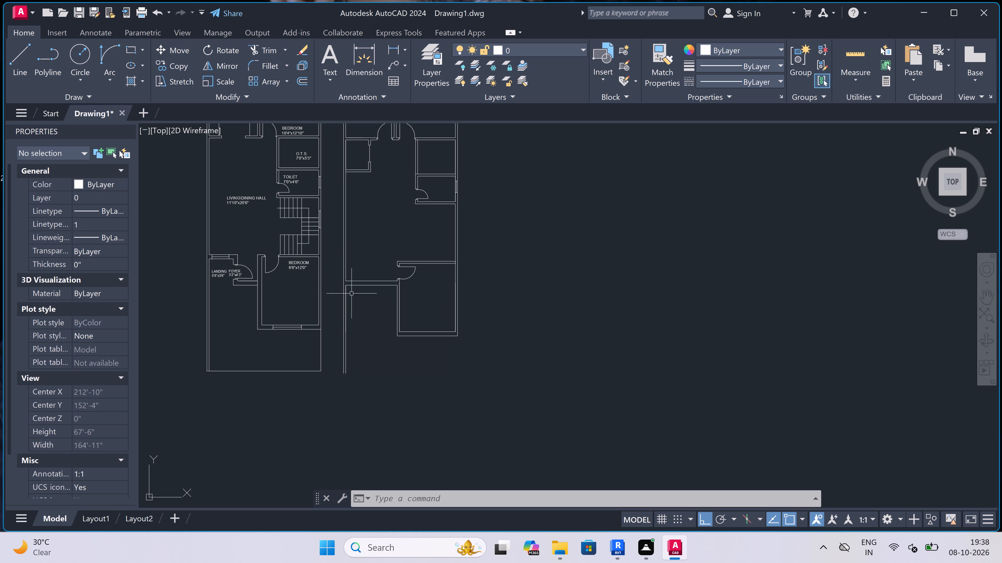
pyautogui.scroll(2, 355, 310)
pyautogui.scroll(-3, 355, 310)
pyautogui.scroll(3, 357, 294)
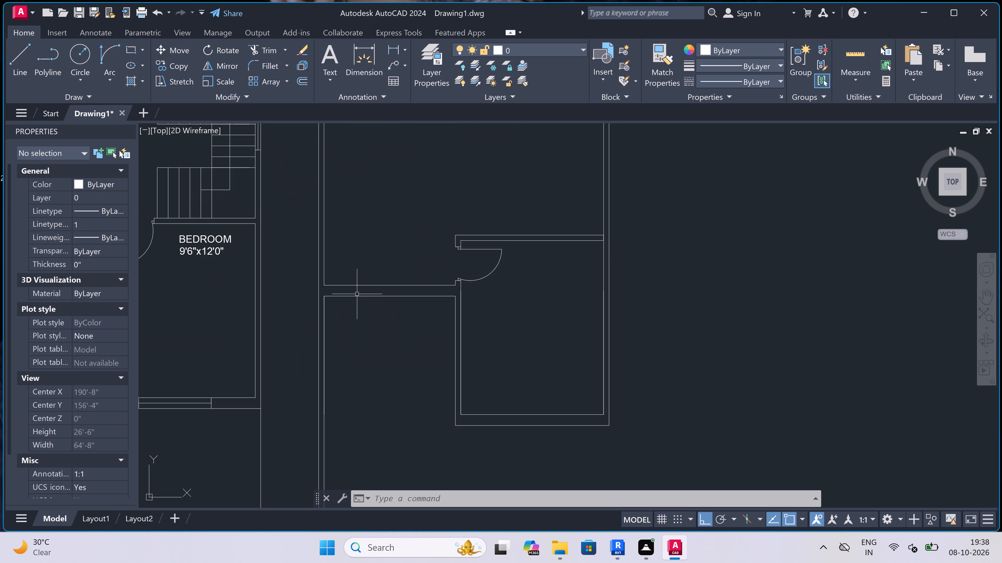
pyautogui.scroll(-1, 357, 294)
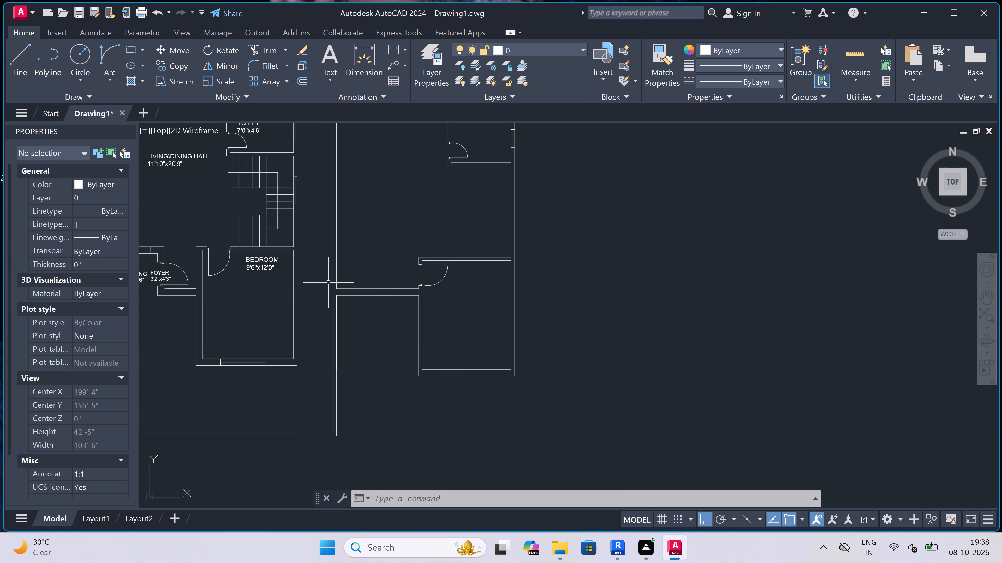
pyautogui.scroll(-1, 328, 283)
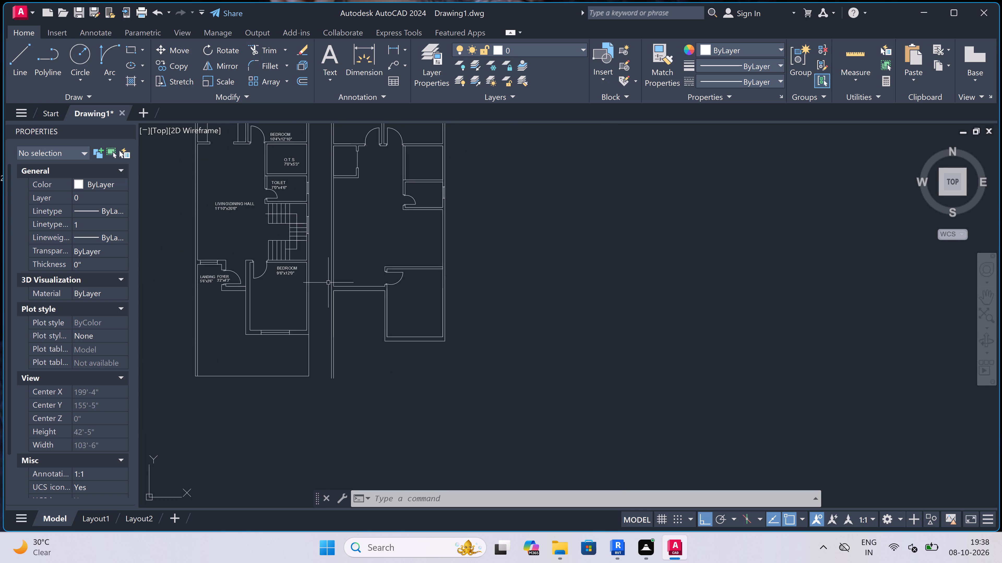
pyautogui.scroll(1, 328, 283)
pyautogui.scroll(-1, 328, 283)
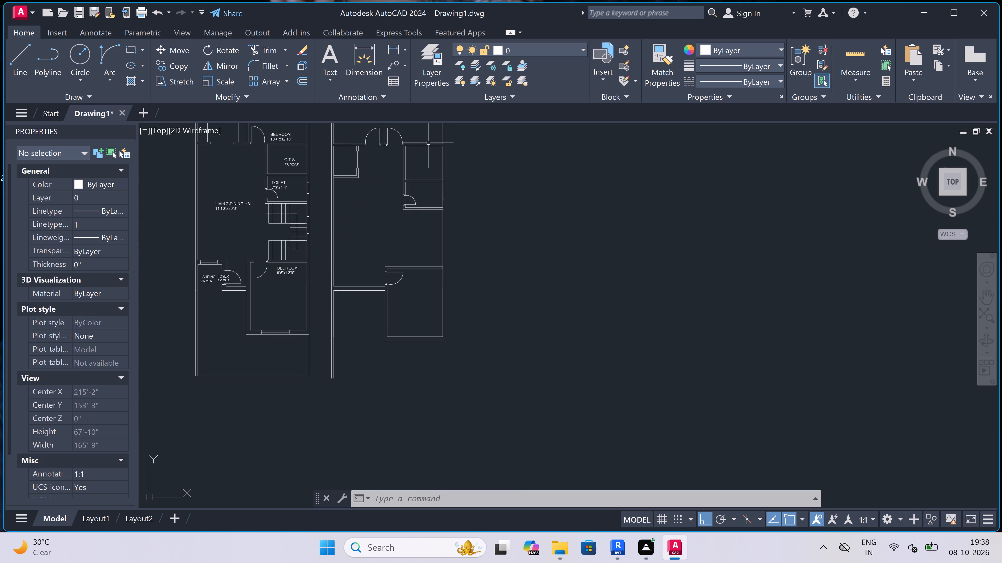
pyautogui.scroll(-1, 416, 181)
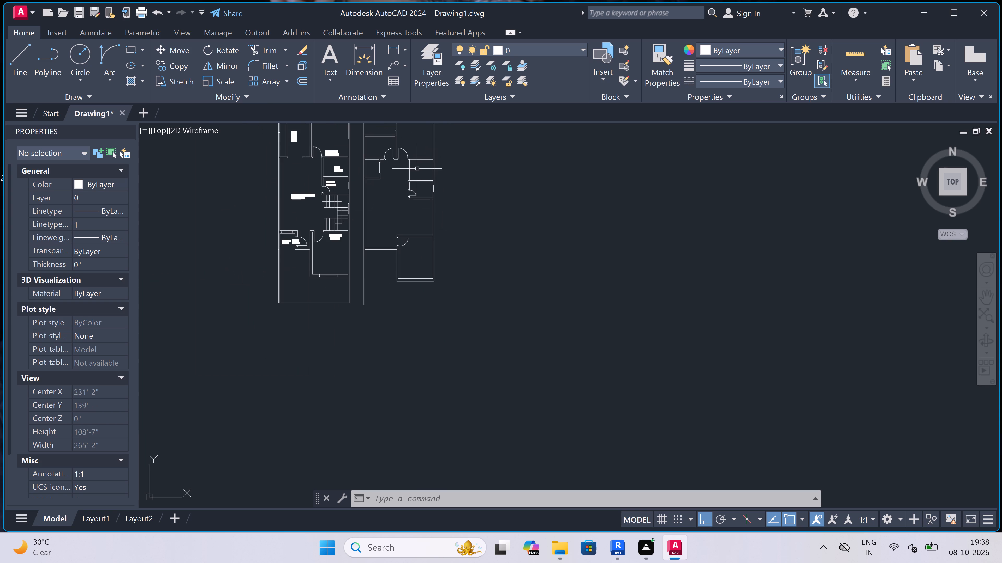
pyautogui.scroll(2, 418, 157)
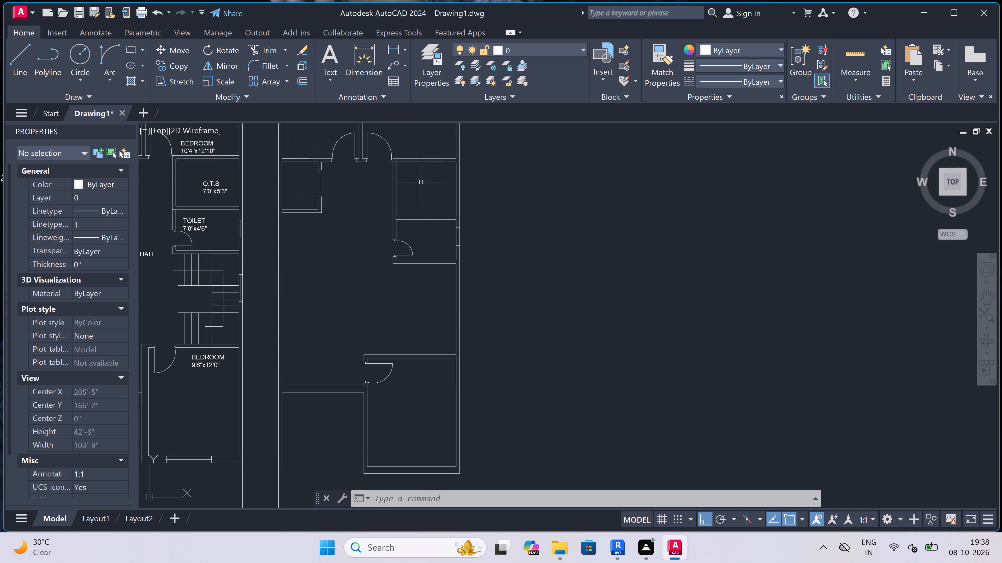
# Move the toilet's walls and door, with the adjoining left wall above, slightly upward along the right exterior wall's inner face.
pyautogui.click(437, 198)
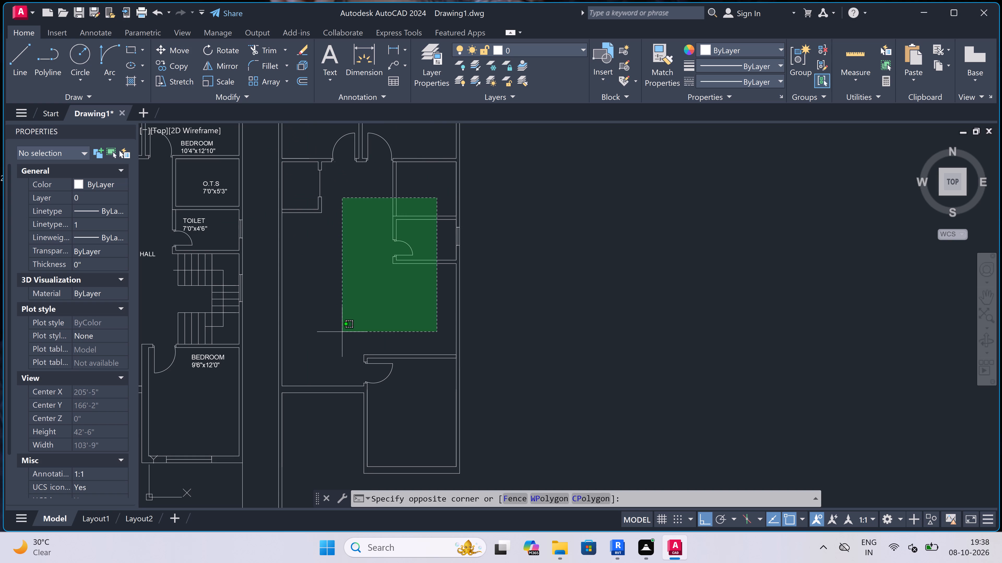
pyautogui.click(343, 326)
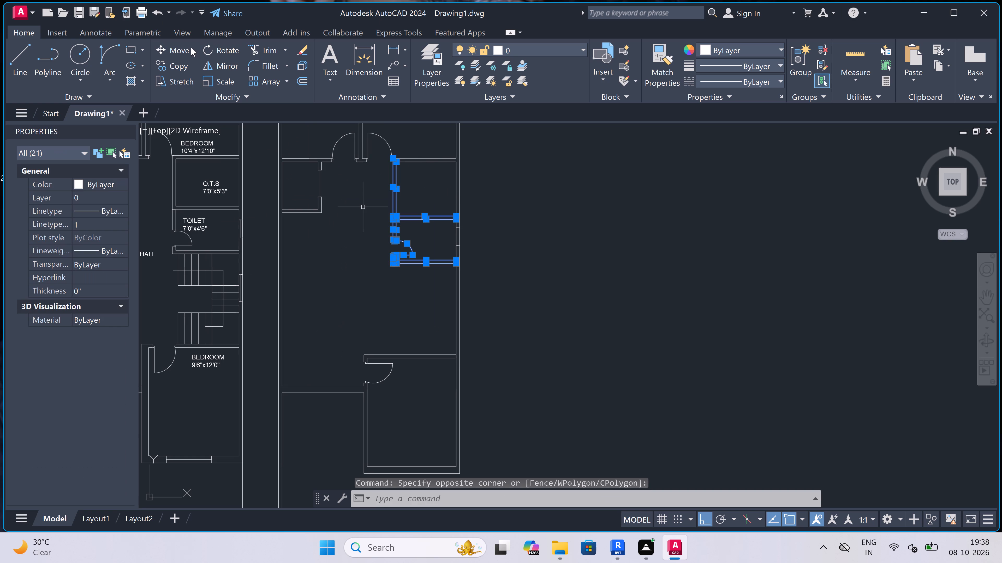
pyautogui.click(181, 47)
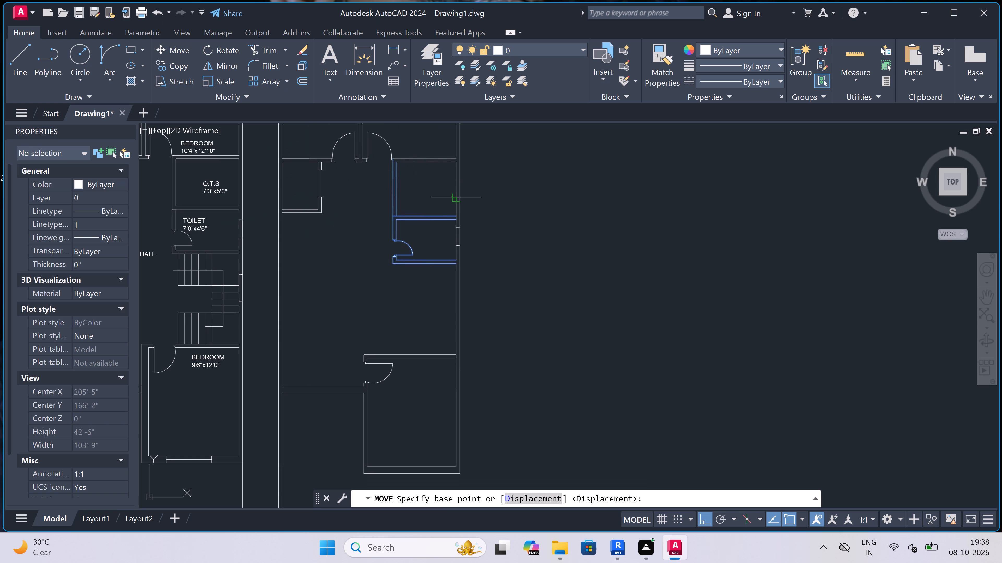
pyautogui.click(455, 216)
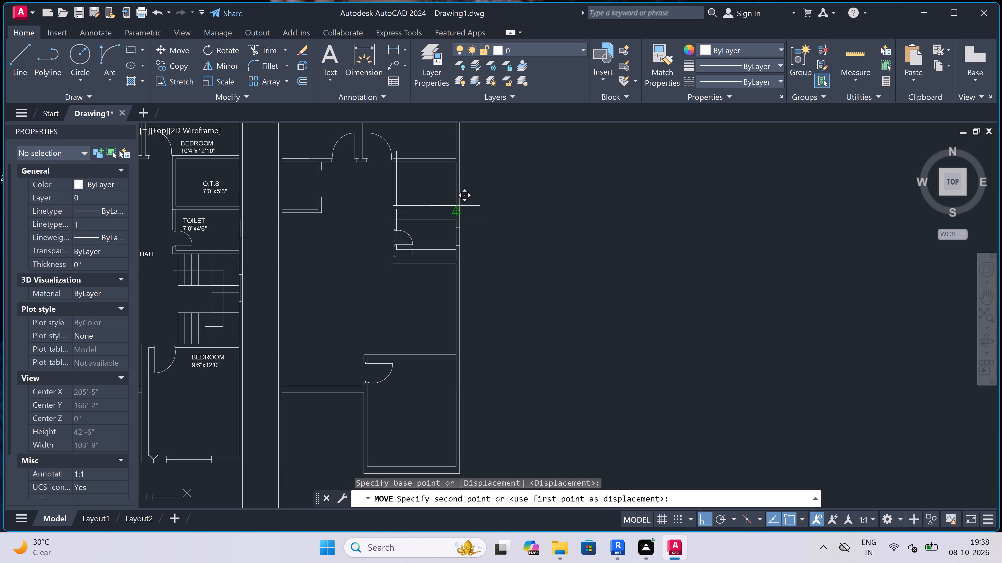
pyautogui.click(455, 206)
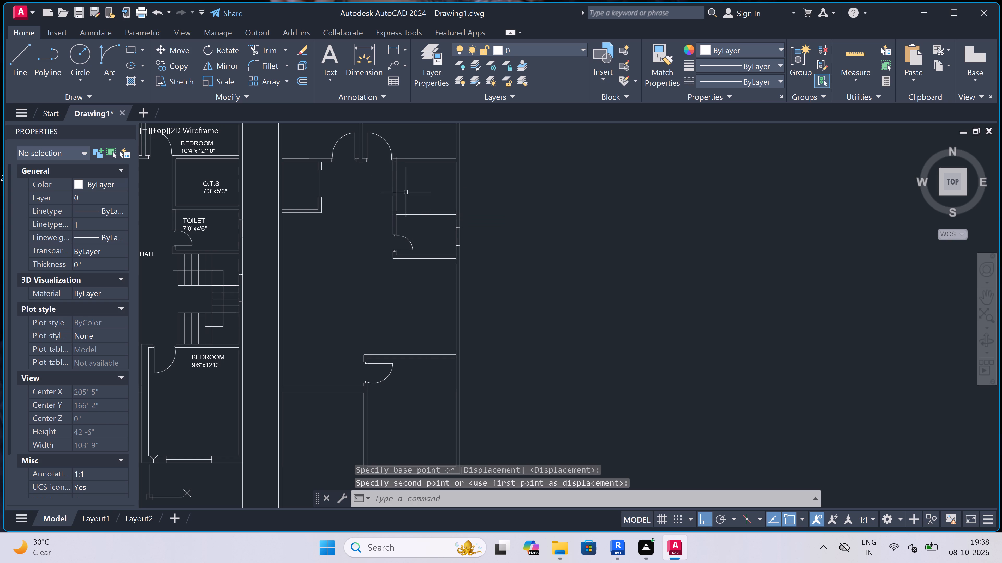
# Draw a horizontal guide line from the original O.T.S.'s lower corner across to the second plan's right exterior wall.
pyautogui.press('l')
pyautogui.press('space')
pyautogui.scroll(1, 252, 195)
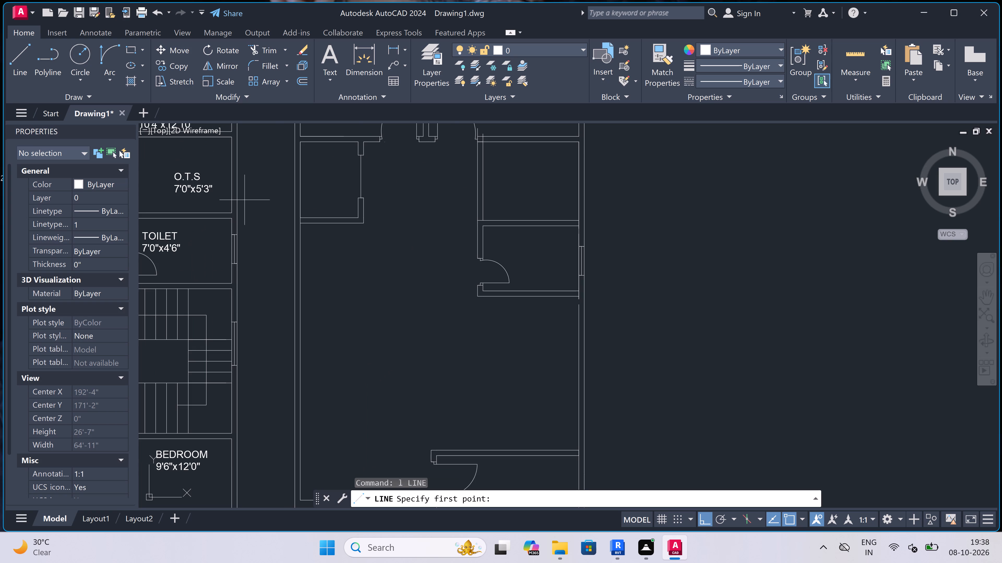
pyautogui.click(232, 210)
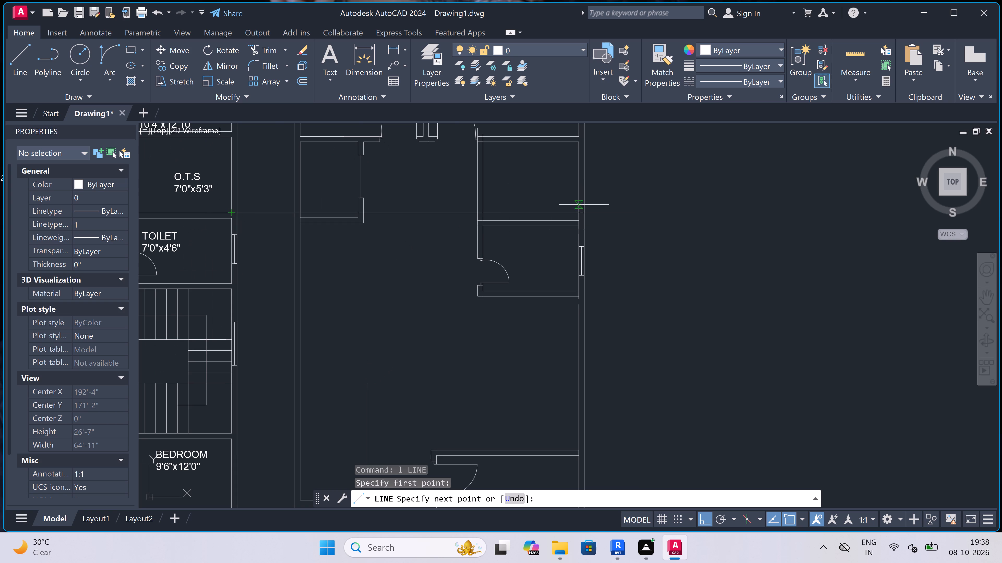
pyautogui.scroll(2, 591, 204)
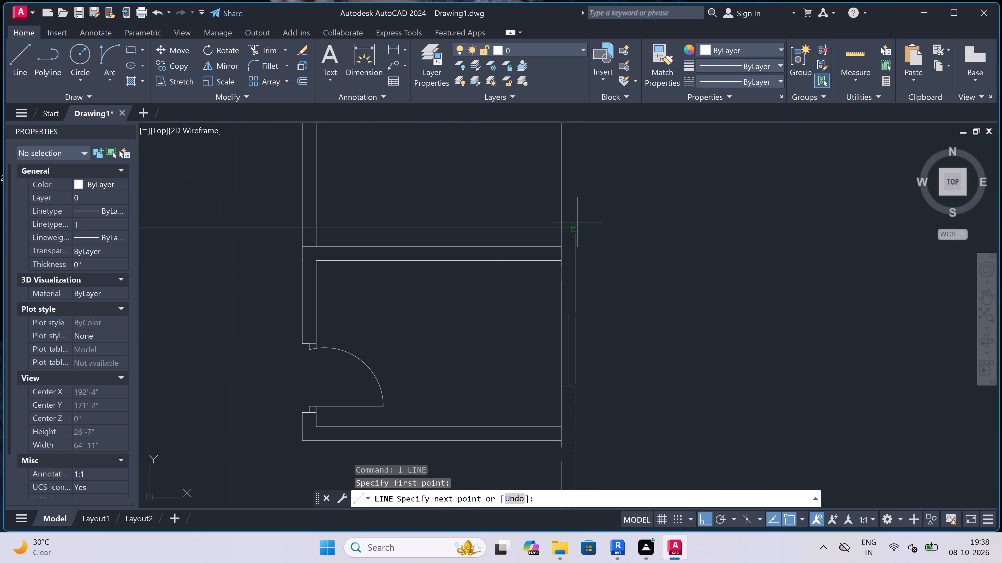
pyautogui.click(577, 223)
pyautogui.press('Escape')
# Move the second plan's toilet walls and door, with the adjoining left wall above, up so the toilet's top wall meets the guide line.
pyautogui.scroll(-2, 521, 241)
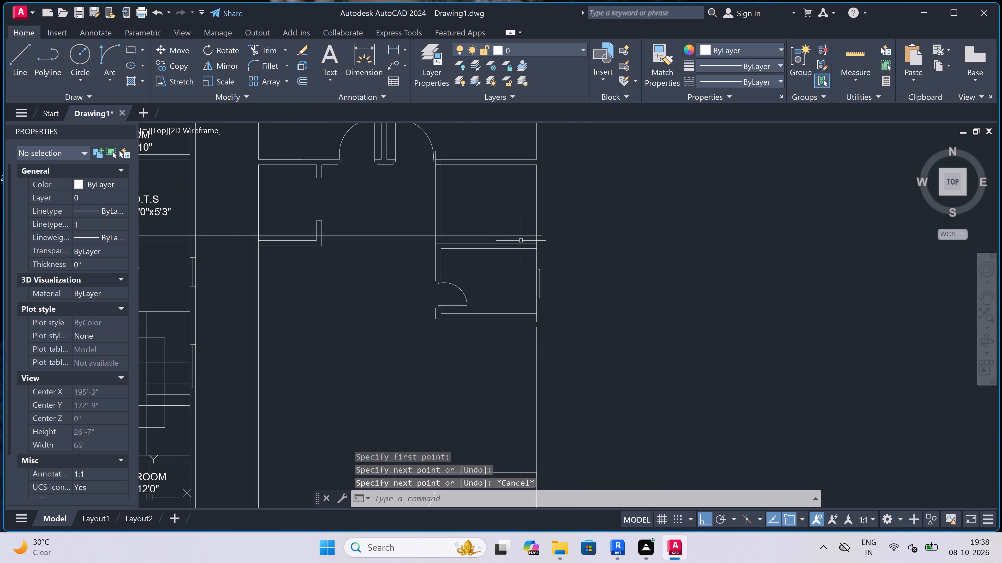
pyautogui.click(521, 240)
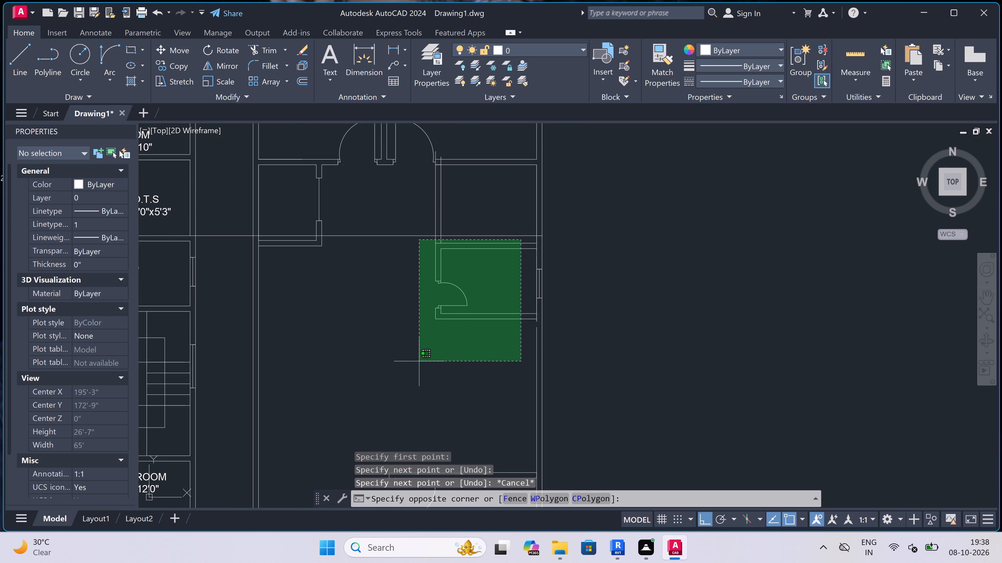
pyautogui.click(419, 361)
pyautogui.doubleClick(180, 50)
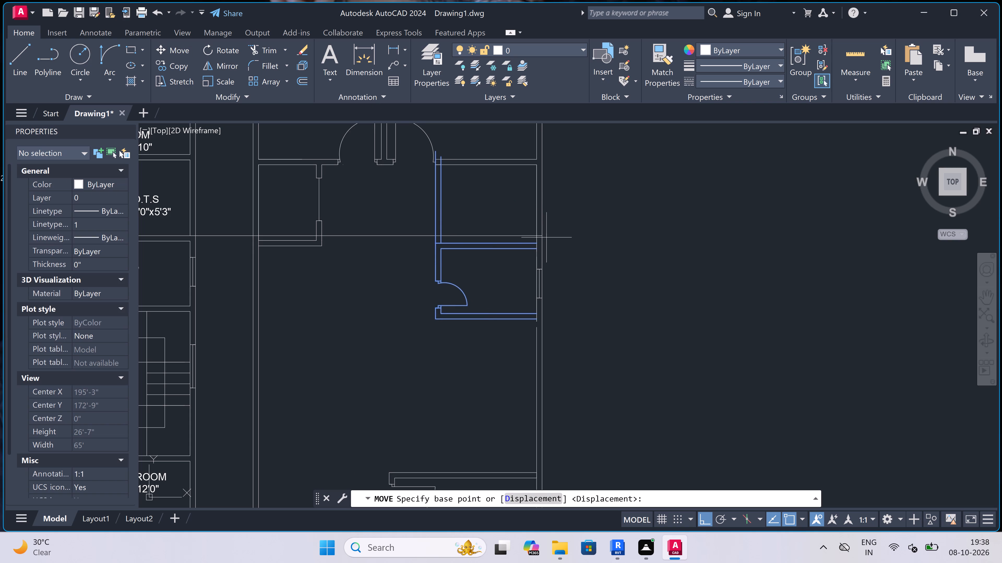
pyautogui.scroll(1, 524, 243)
pyautogui.click(540, 245)
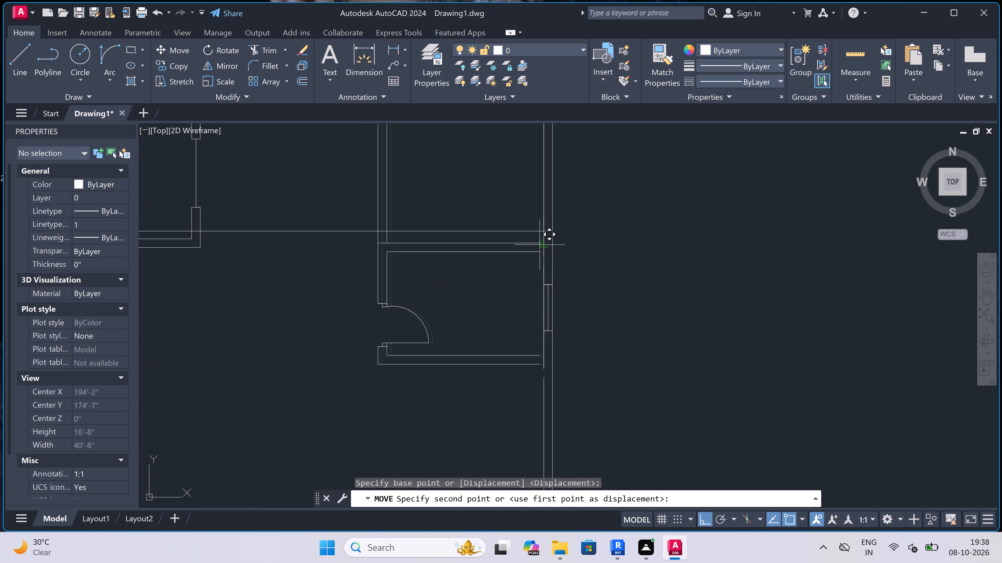
pyautogui.scroll(3, 539, 233)
pyautogui.click(556, 222)
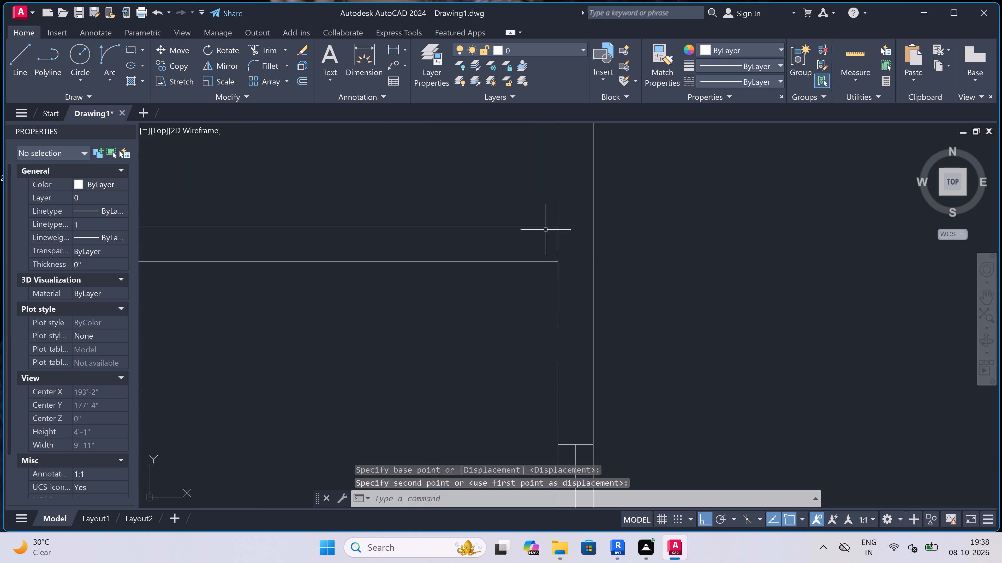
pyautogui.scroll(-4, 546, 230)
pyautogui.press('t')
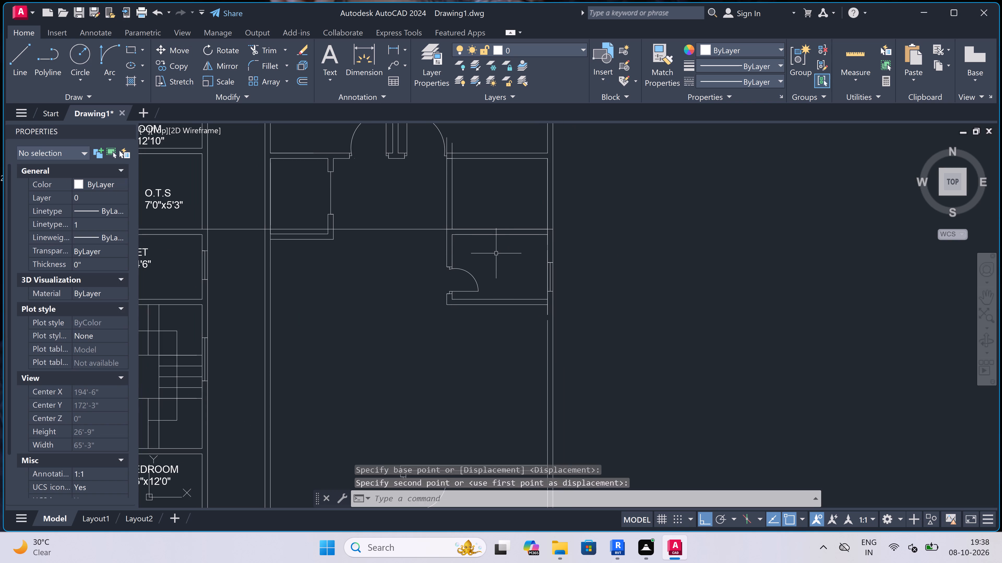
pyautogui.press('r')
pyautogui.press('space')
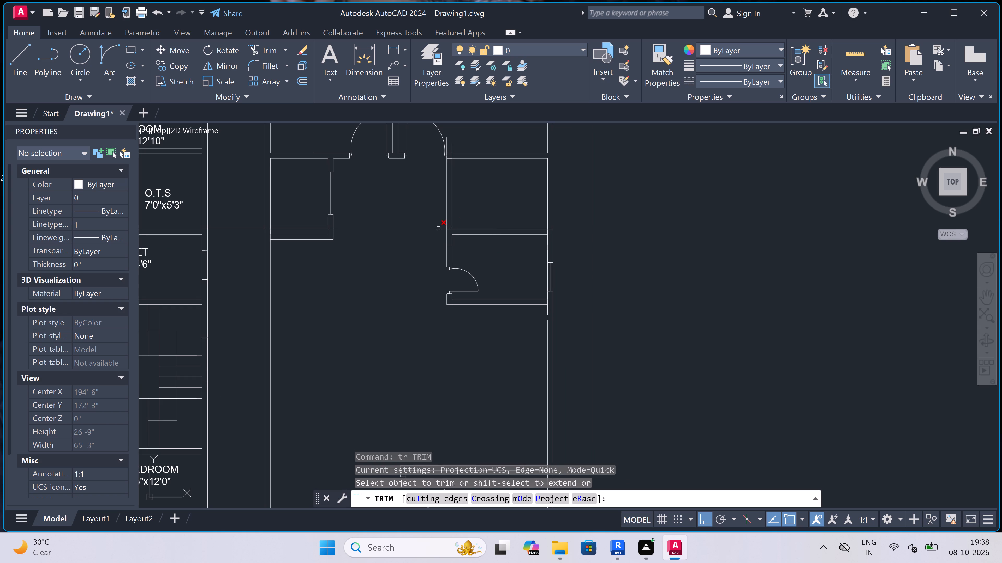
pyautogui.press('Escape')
# Delete the horizontal guide line running from the original O.T.S. across the second plan.
pyautogui.click(421, 223)
pyautogui.click(402, 252)
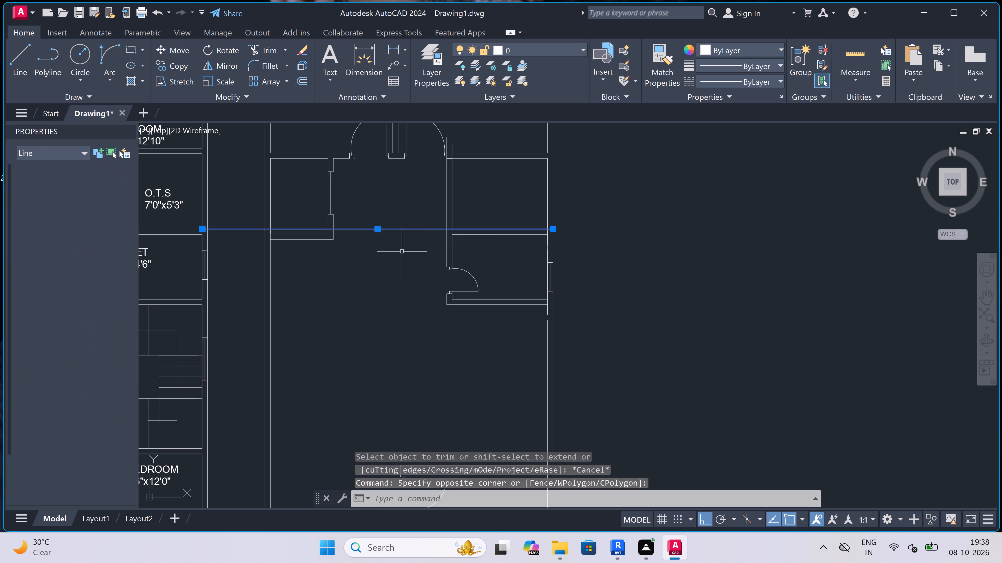
pyautogui.press('Delete')
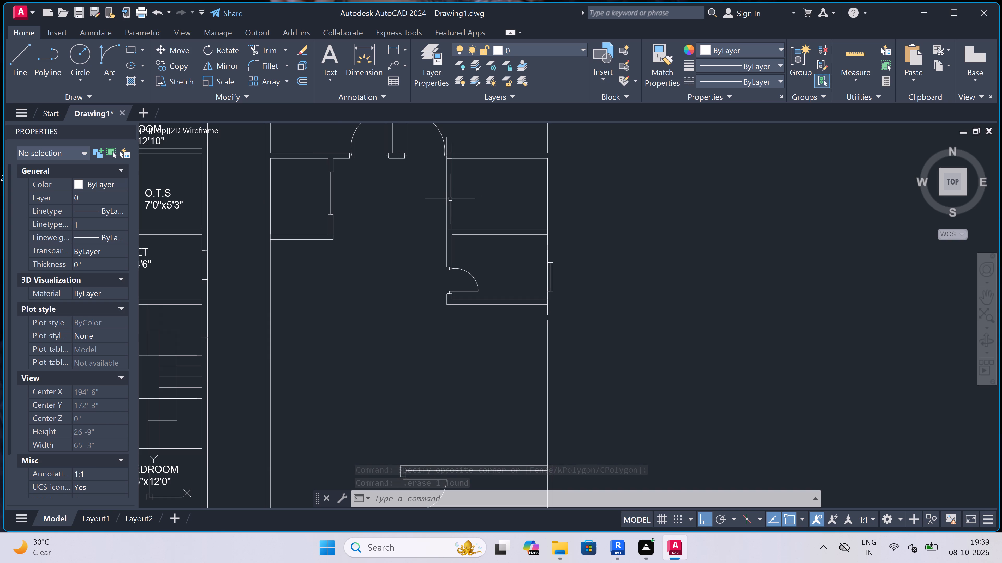
# Trim the overlapping wall lines at the upper-left corner of the room above the toilet into a clean corner.
pyautogui.scroll(-2, 450, 199)
pyautogui.scroll(3, 452, 186)
pyautogui.scroll(3, 440, 131)
pyautogui.press('t')
pyautogui.press('r')
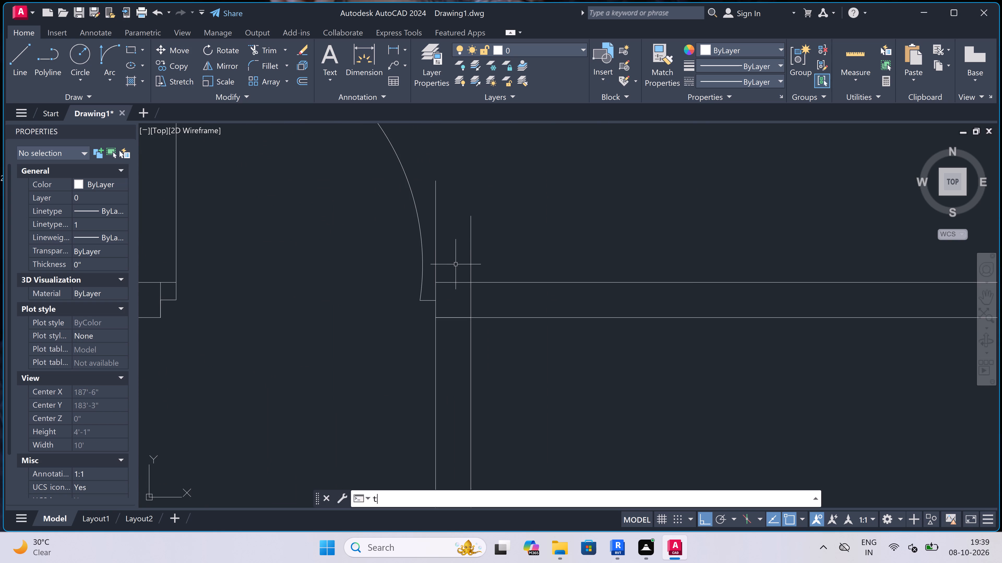
pyautogui.press('space')
pyautogui.click(435, 263)
pyautogui.click(461, 259)
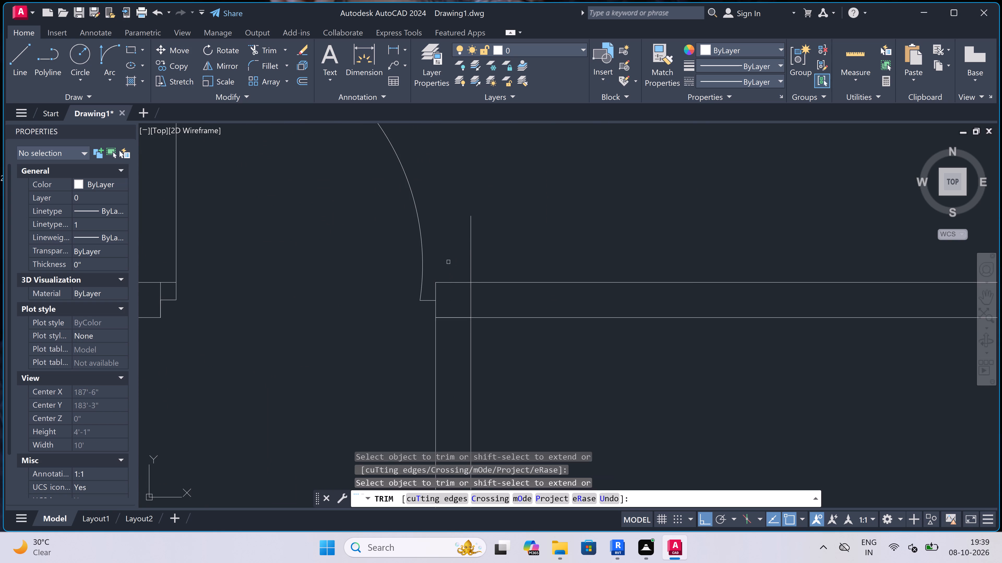
pyautogui.click(507, 254)
pyautogui.scroll(3, 455, 312)
pyautogui.click(455, 311)
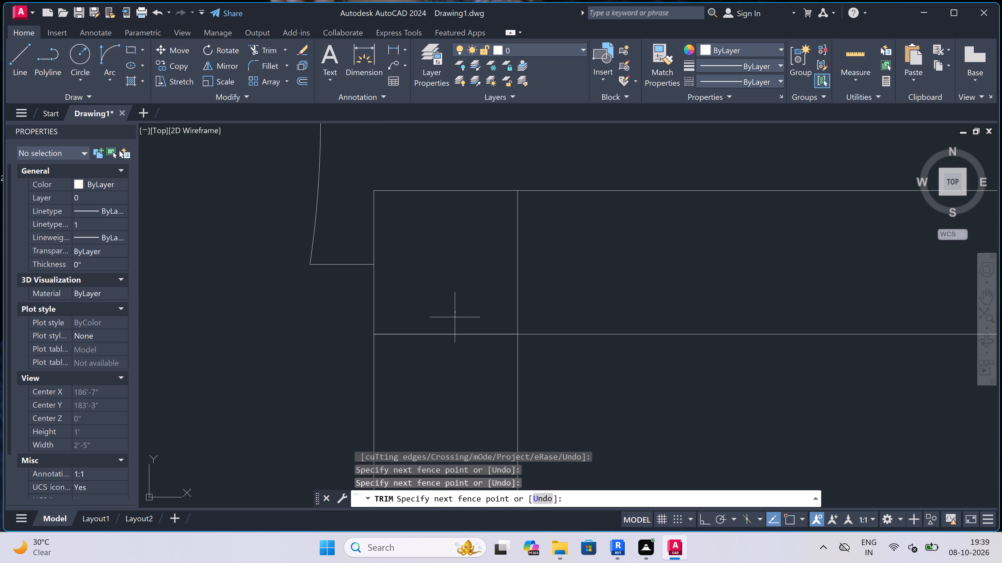
pyautogui.moveTo(446, 363); pyautogui.dragTo(449, 366)
pyautogui.click(463, 300)
pyautogui.click(608, 227)
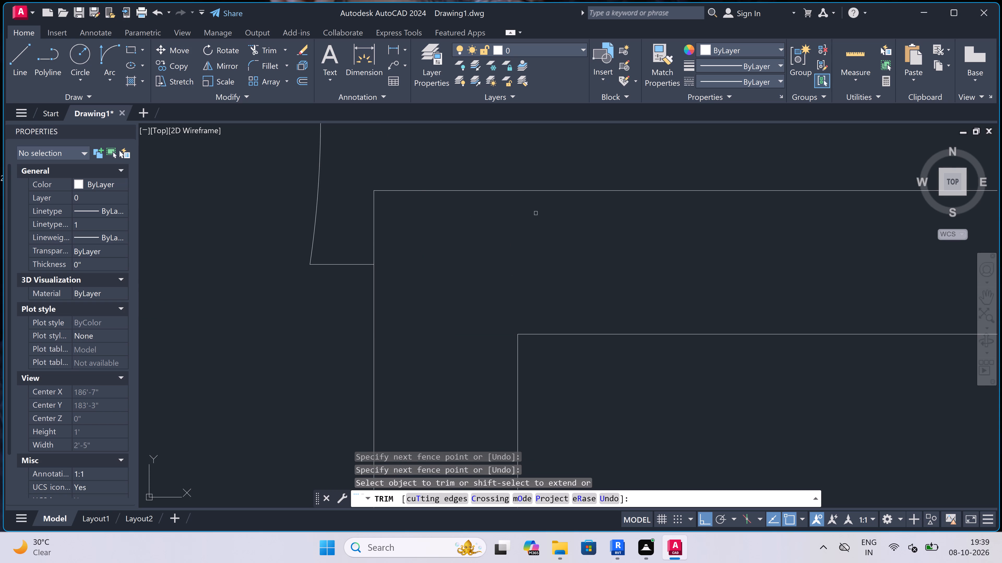
pyautogui.scroll(-10, 505, 194)
pyautogui.scroll(4, 505, 216)
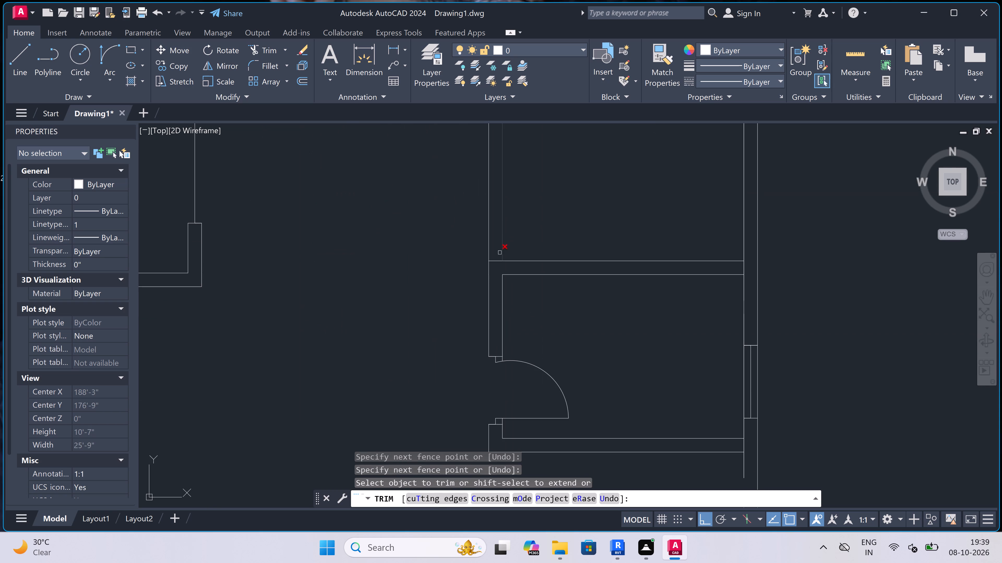
pyautogui.scroll(-5, 492, 236)
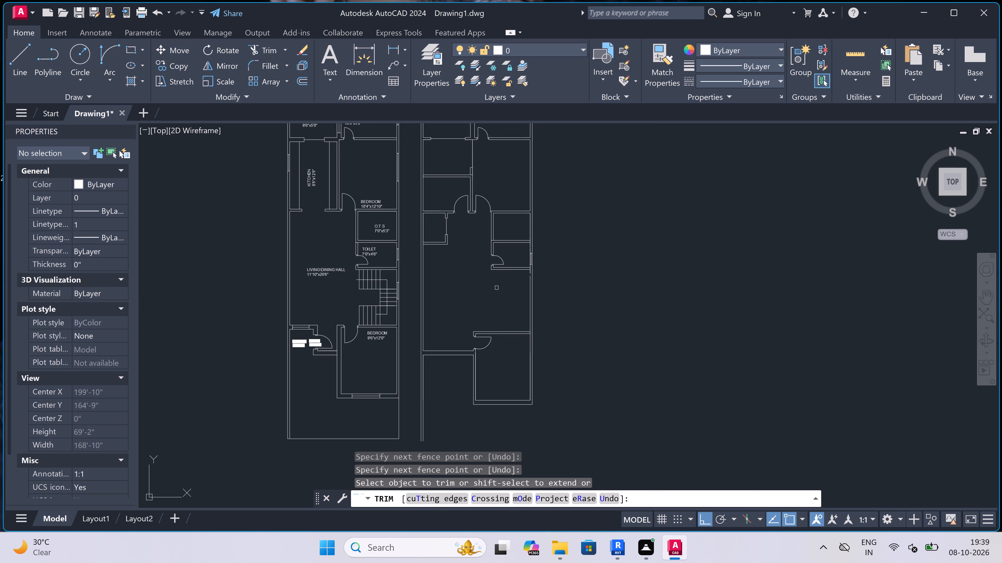
pyautogui.press('Escape')
# Draw a horizontal guide line from the original 9'6"x12'0" bedroom's top wall across to the second plan's right exterior wall.
pyautogui.scroll(2, 495, 319)
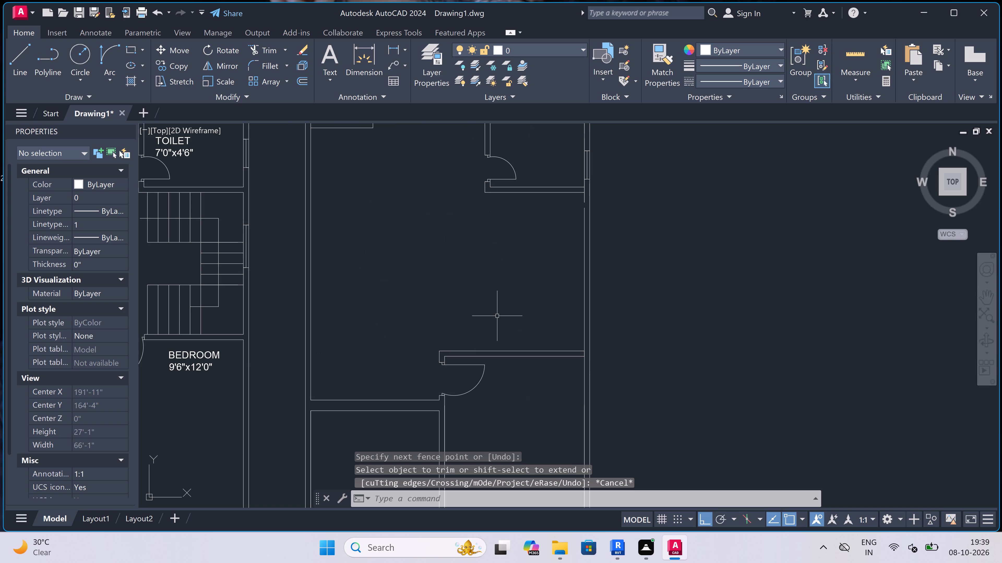
pyautogui.press('l')
pyautogui.press('space')
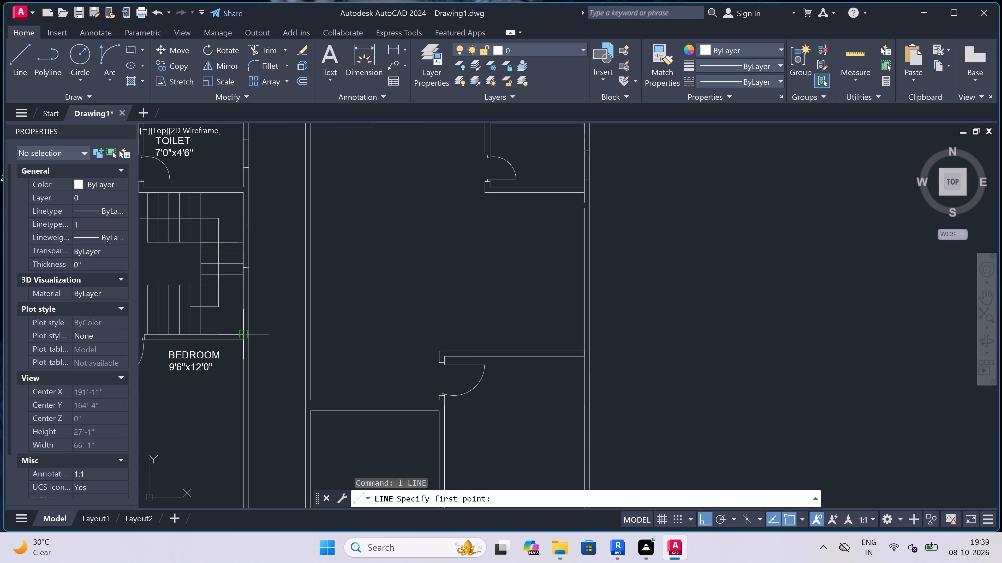
pyautogui.moveTo(243, 332); pyautogui.dragTo(247, 332)
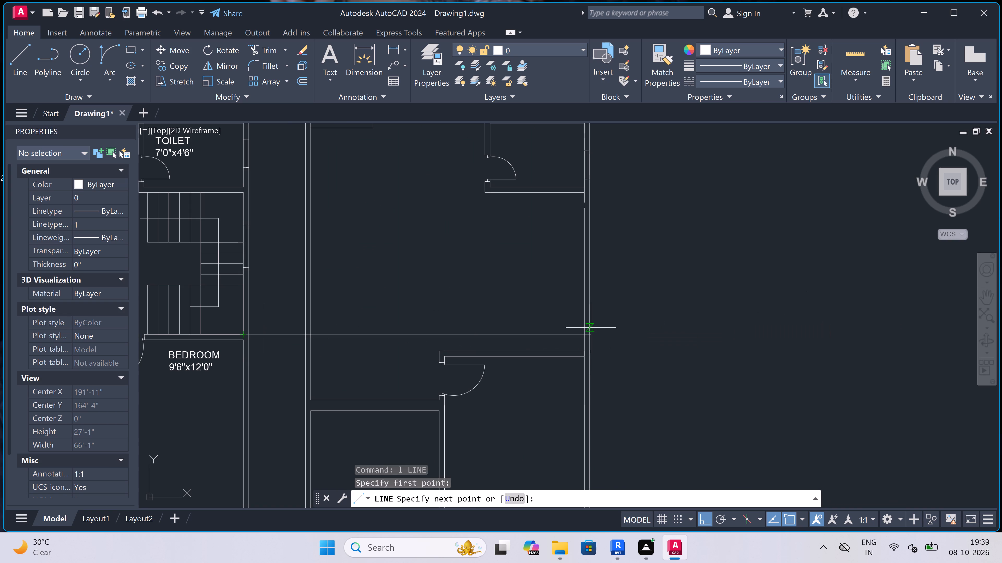
pyautogui.click(589, 334)
pyautogui.press('Escape')
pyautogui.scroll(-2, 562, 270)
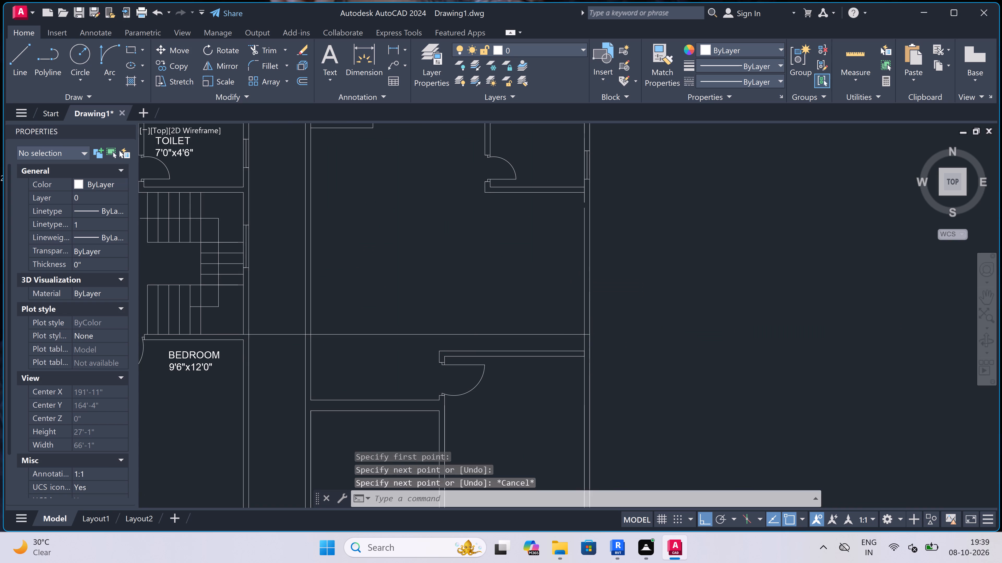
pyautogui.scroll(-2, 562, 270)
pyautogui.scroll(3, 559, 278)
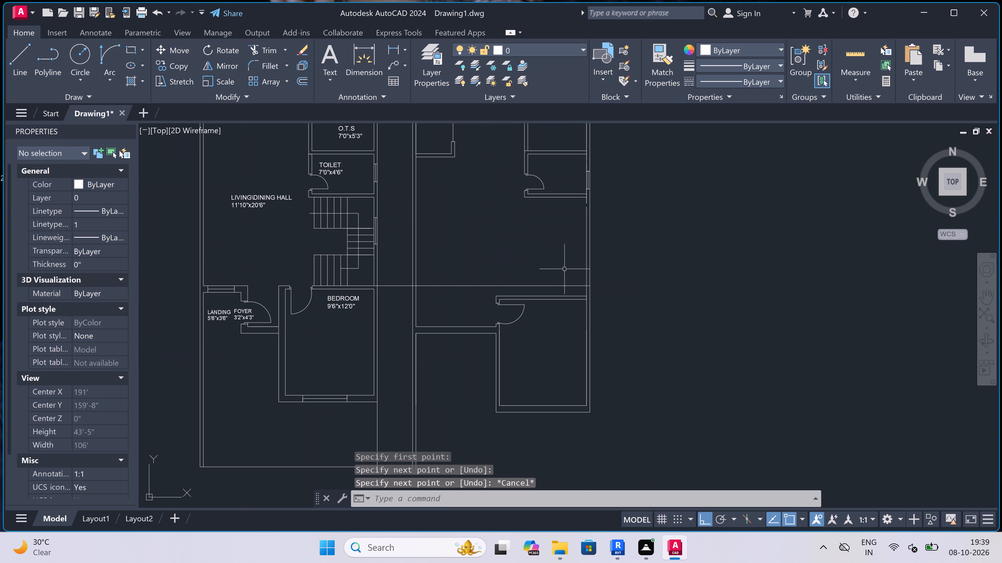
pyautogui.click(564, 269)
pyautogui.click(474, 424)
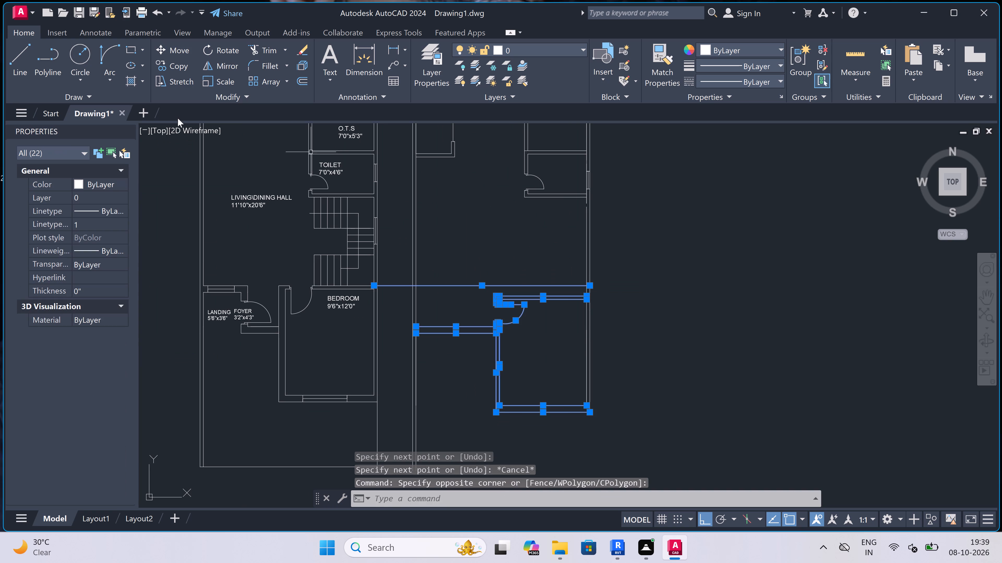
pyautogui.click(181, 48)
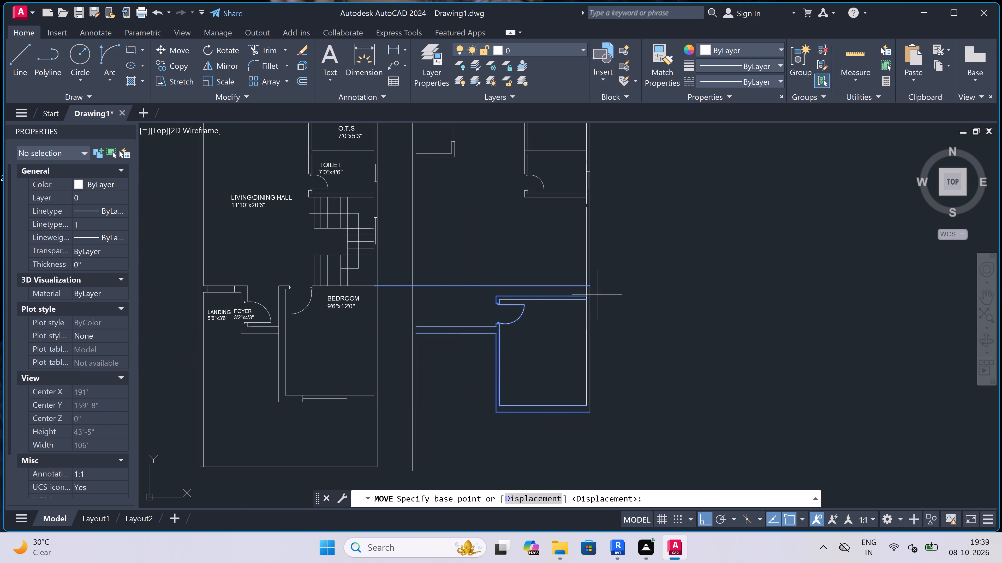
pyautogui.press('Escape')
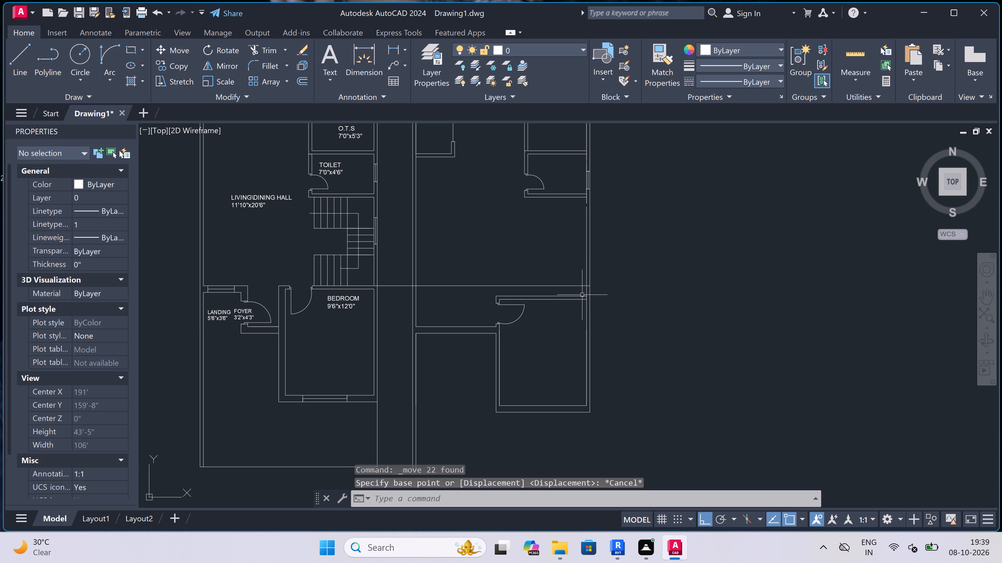
# Move the lower room's walls and door, with the cross wall, up so the room's top wall meets the guide line.
pyautogui.click(581, 293)
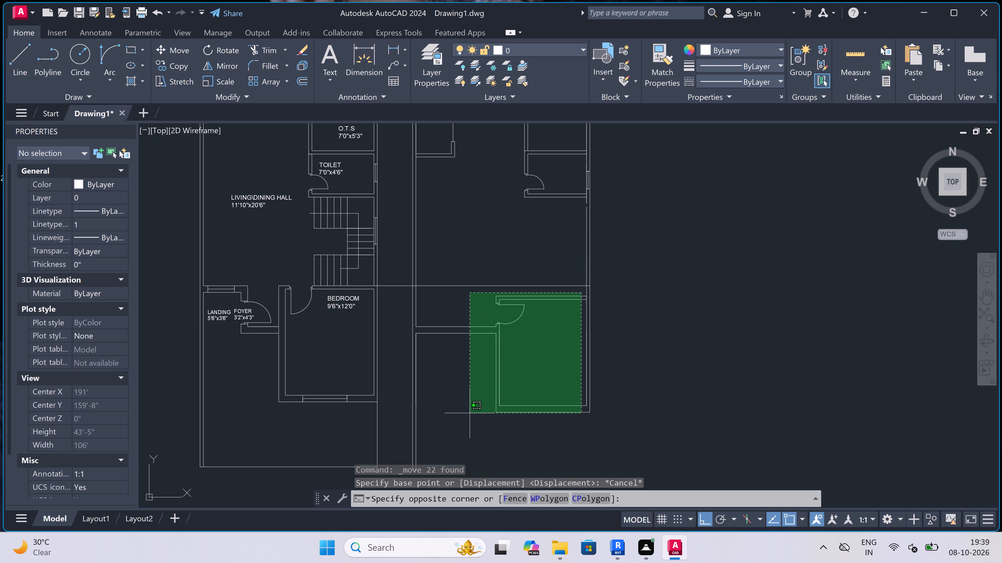
pyautogui.click(458, 423)
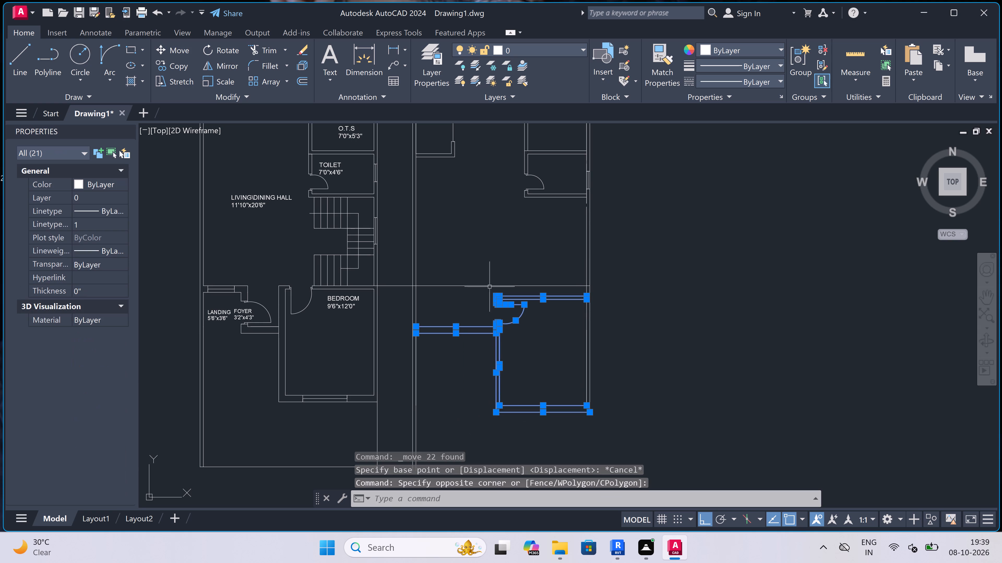
pyautogui.click(178, 46)
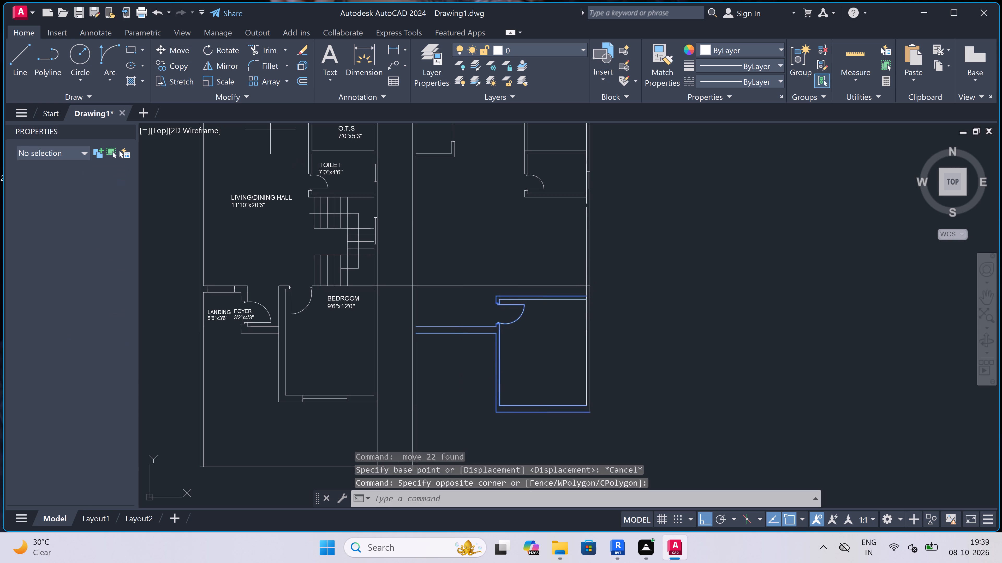
pyautogui.scroll(3, 581, 289)
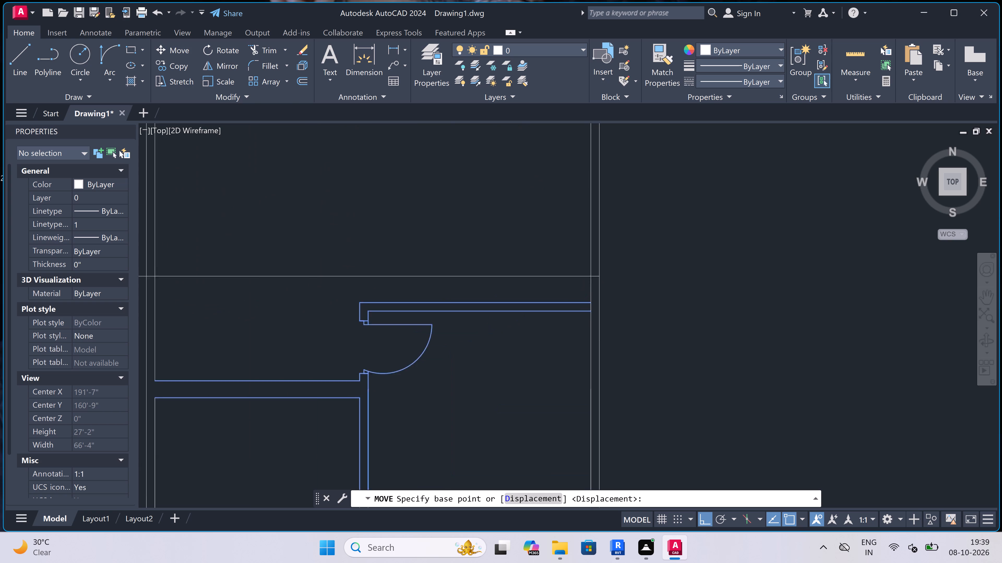
pyautogui.click(589, 310)
pyautogui.scroll(2, 593, 275)
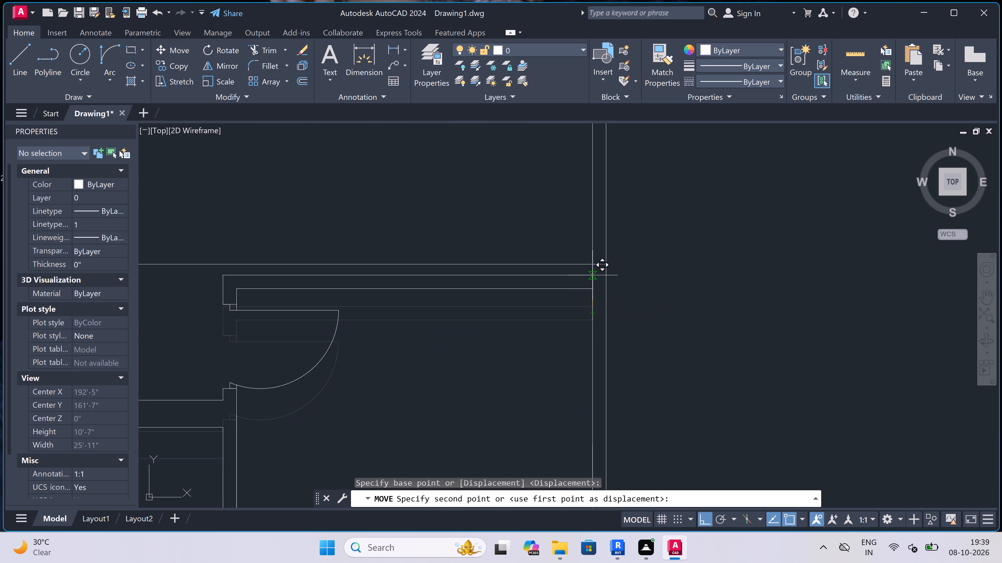
pyautogui.click(591, 246)
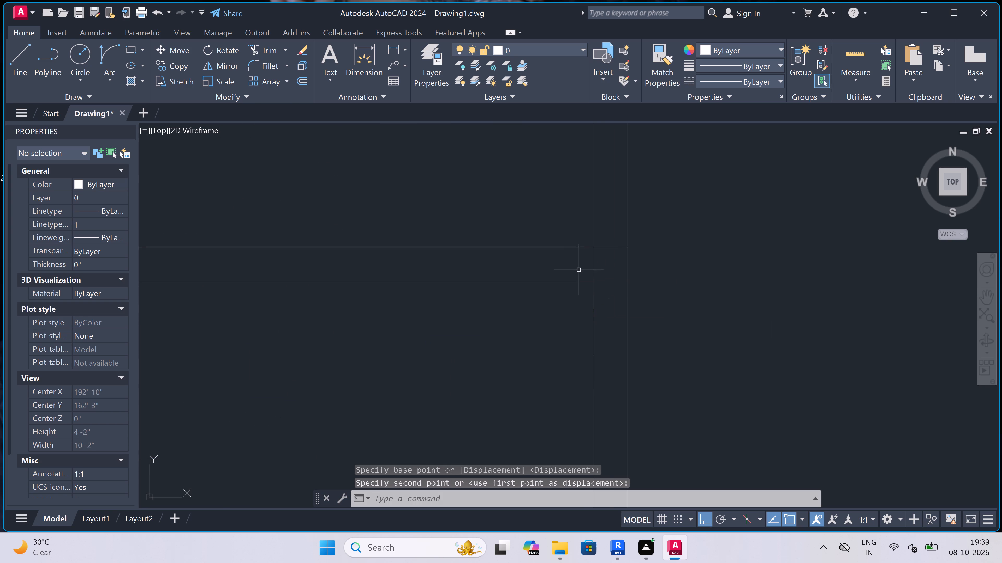
# Delete the horizontal guide line running from the original 9'6"x12'0" bedroom to the second plan's right exterior wall.
pyautogui.scroll(-6, 579, 270)
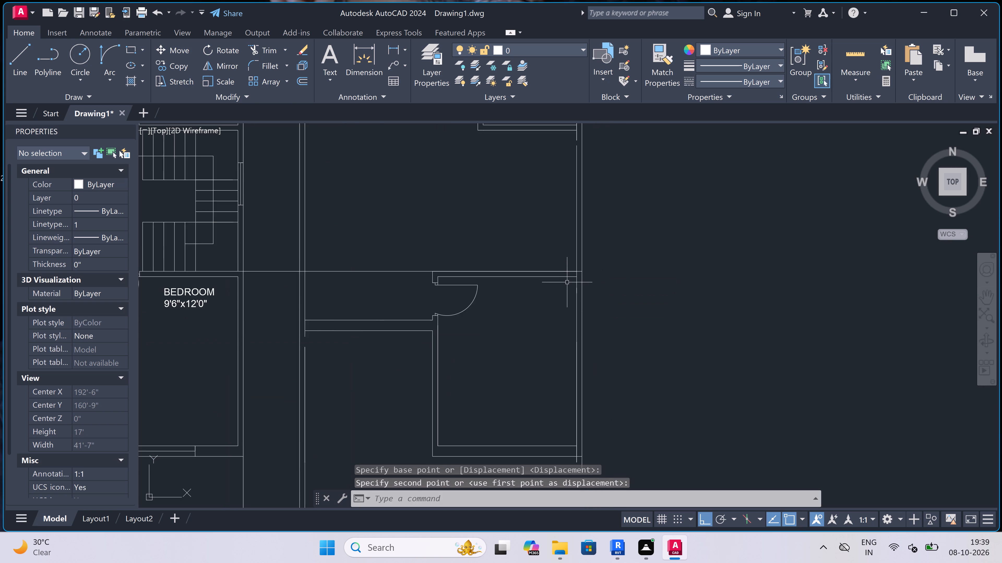
pyautogui.scroll(1, 484, 273)
pyautogui.click(486, 275)
pyautogui.click(480, 289)
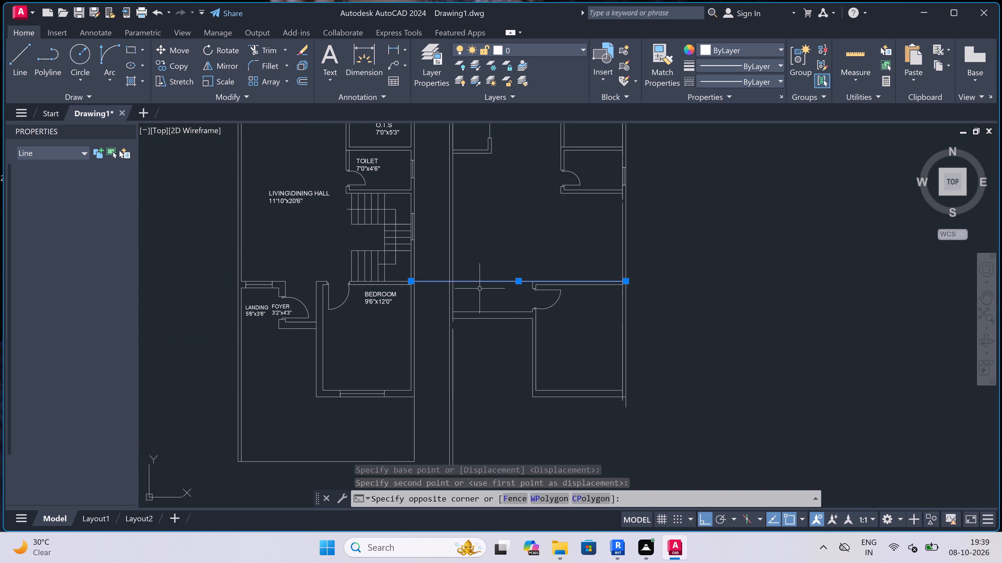
pyautogui.press('Delete')
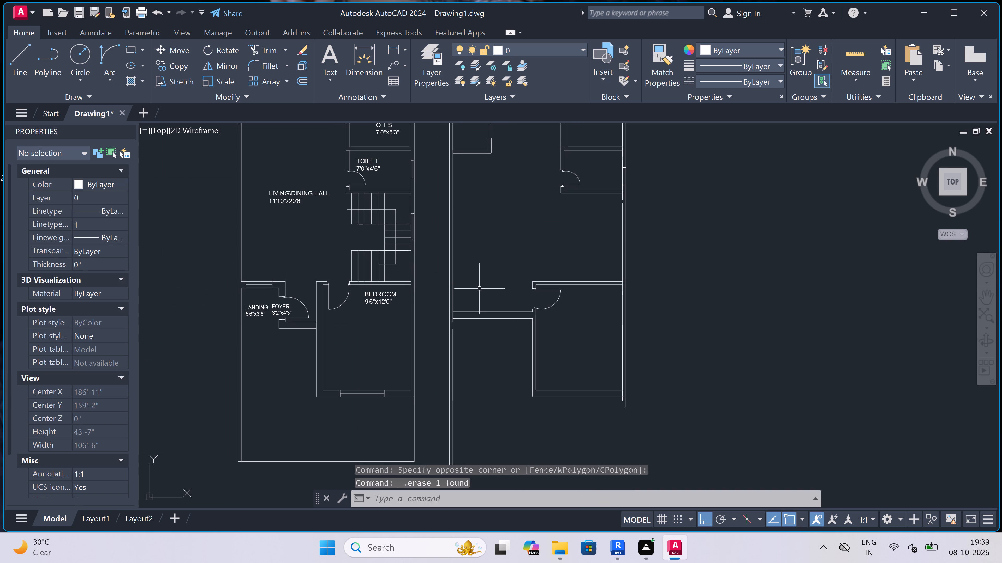
# Extend the second plan's left exterior wall line below the cross wall upward to close the gap in it.
pyautogui.write('ex')
pyautogui.press('space')
pyautogui.scroll(1, 455, 333)
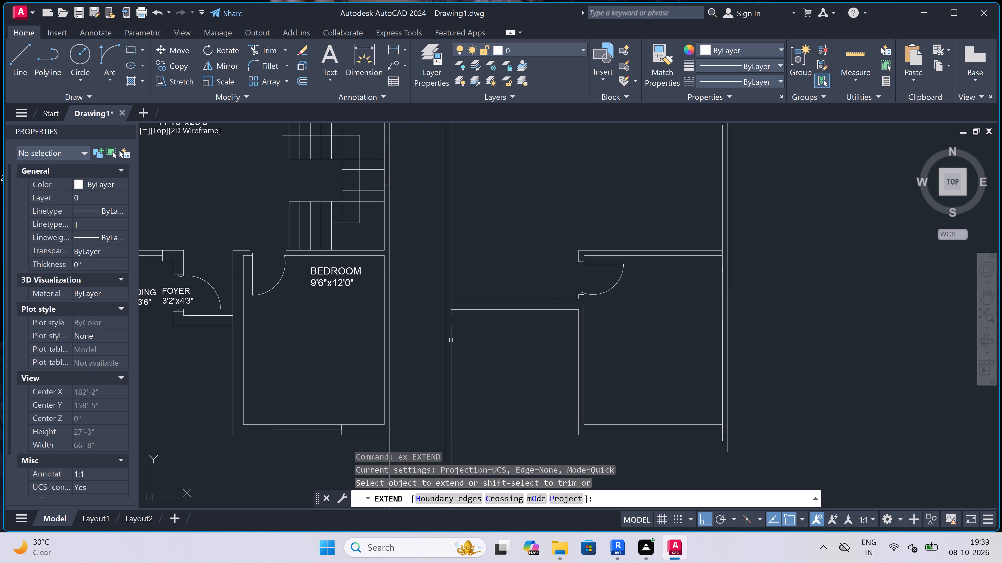
pyautogui.click(450, 342)
pyautogui.scroll(-2, 473, 313)
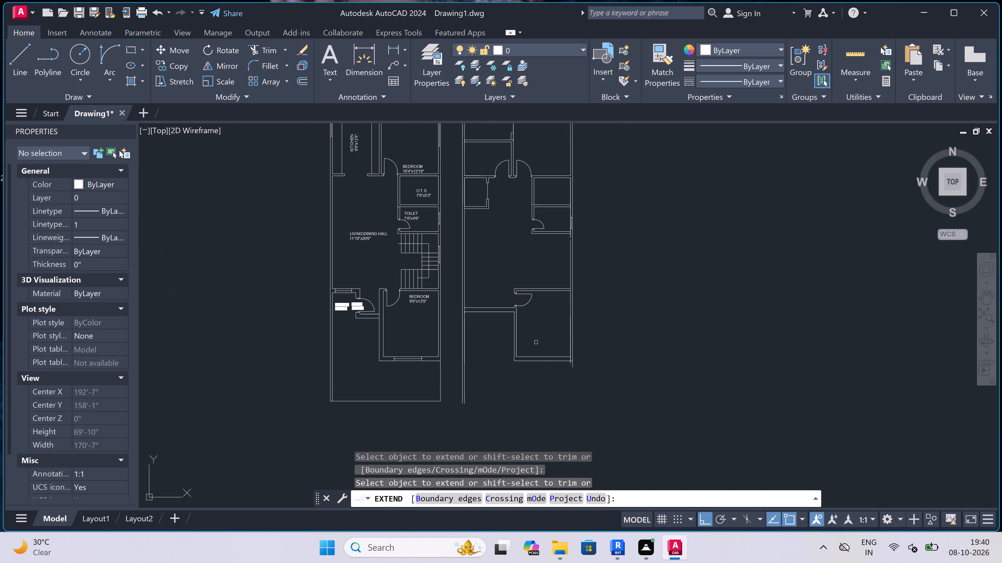
pyautogui.scroll(2, 552, 374)
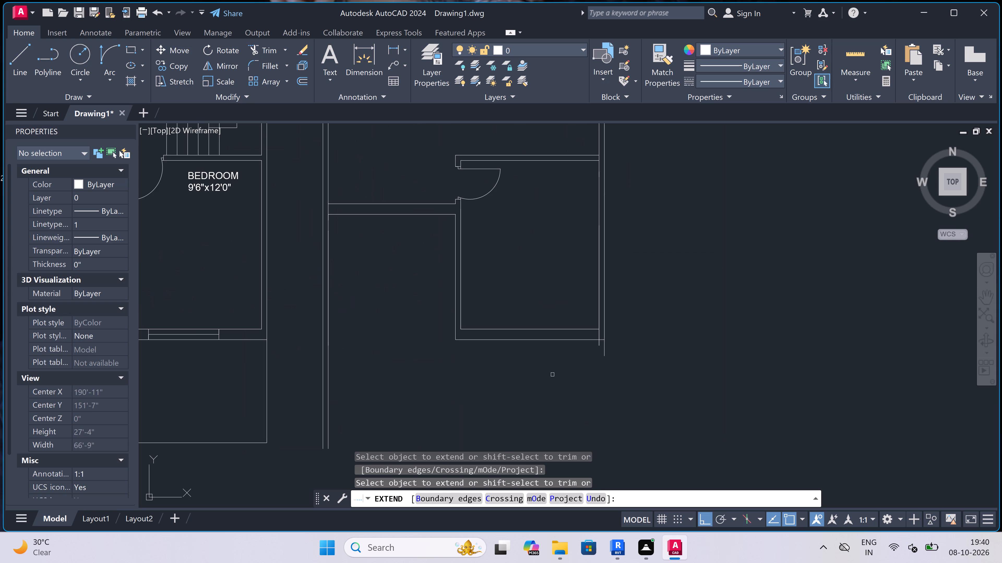
pyautogui.press('Escape')
# Trim the exterior wall lines that cross and overhang the lower room's bottom wall at its lower-right corner.
pyautogui.press('t')
pyautogui.press('r')
pyautogui.press('space')
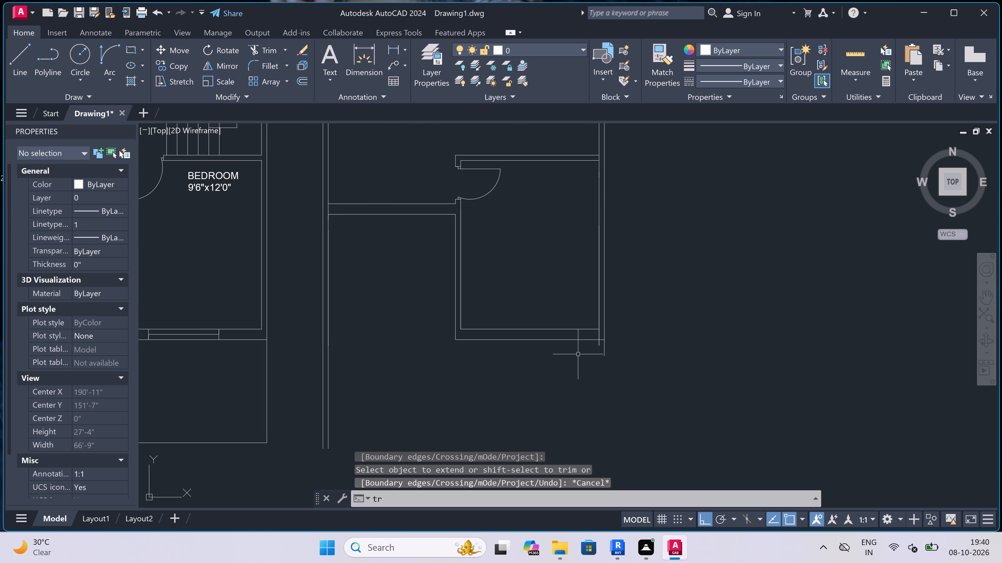
pyautogui.scroll(3, 597, 342)
pyautogui.click(619, 318)
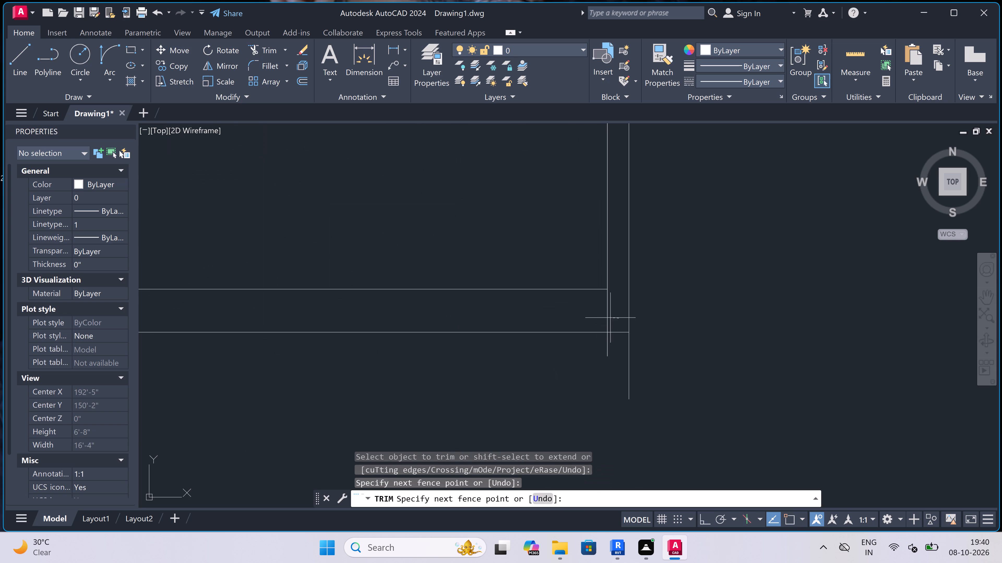
pyautogui.click(596, 318)
pyautogui.scroll(-3, 596, 318)
pyautogui.scroll(1, 601, 335)
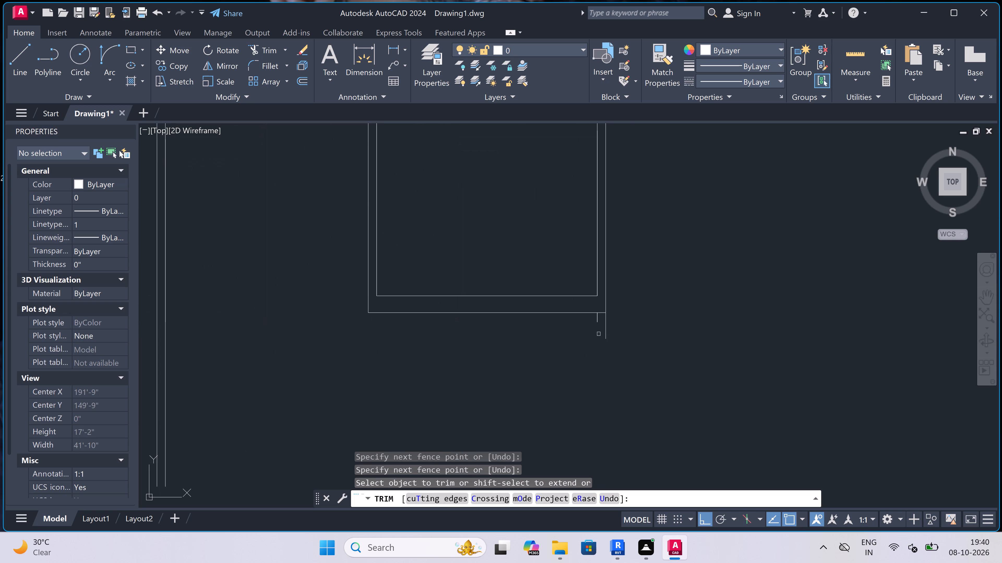
pyautogui.scroll(3, 595, 330)
pyautogui.click(585, 296)
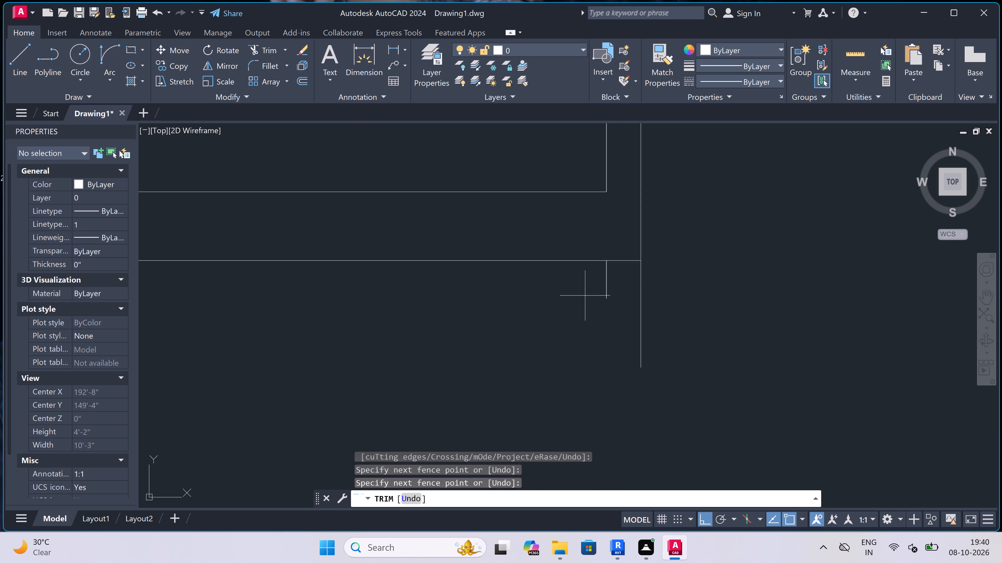
pyautogui.click(695, 282)
pyautogui.scroll(-7, 531, 278)
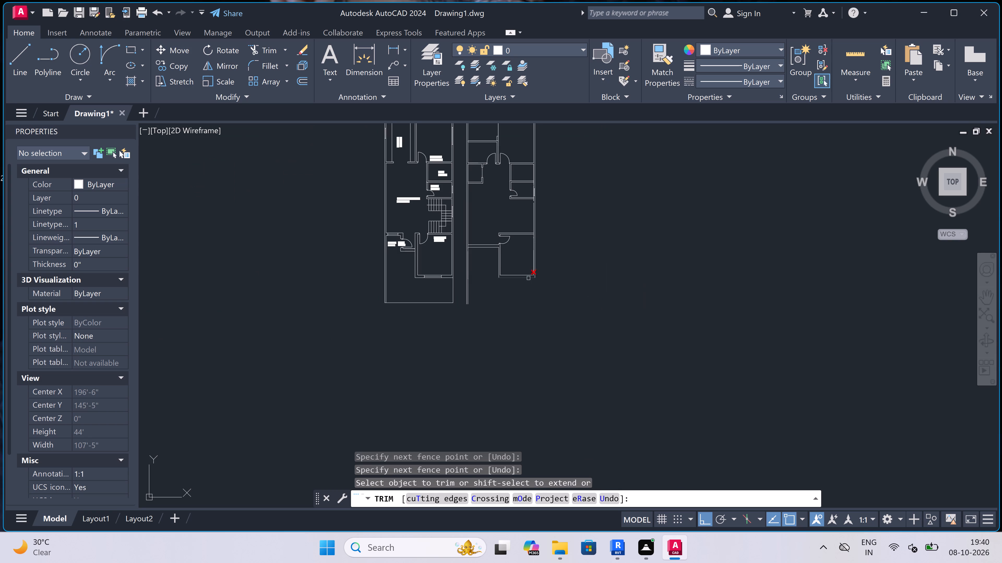
pyautogui.scroll(1, 454, 269)
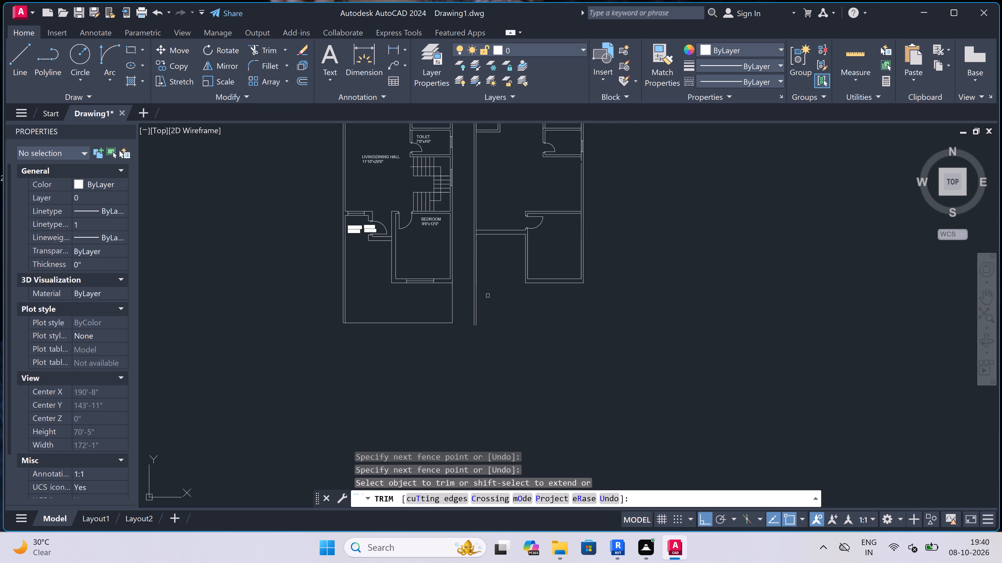
pyautogui.press('Escape')
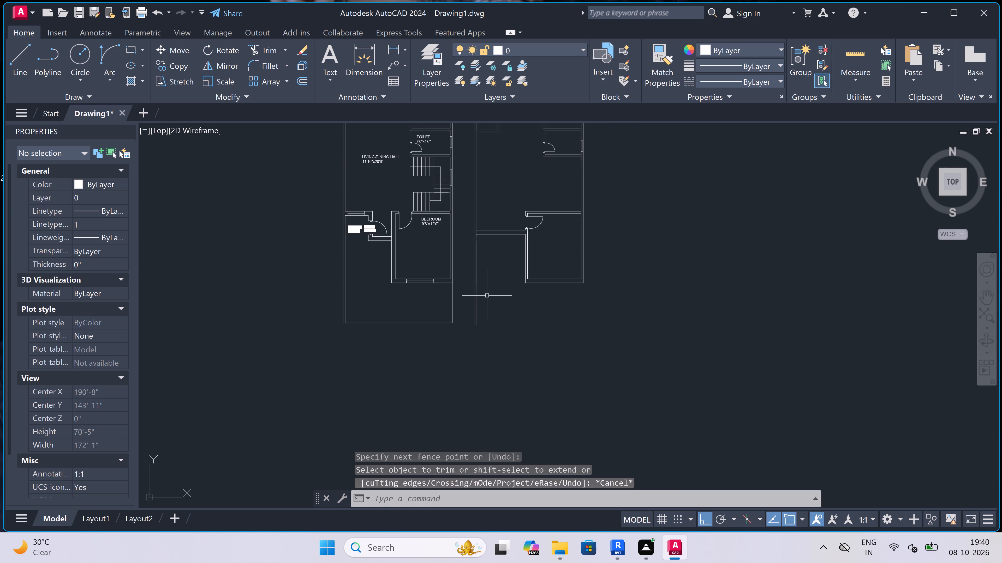
# Draw the front boundary from the bottom end of the second plan's left exterior wall across and up to the lower room's bottom-right corner.
pyautogui.scroll(1, 487, 296)
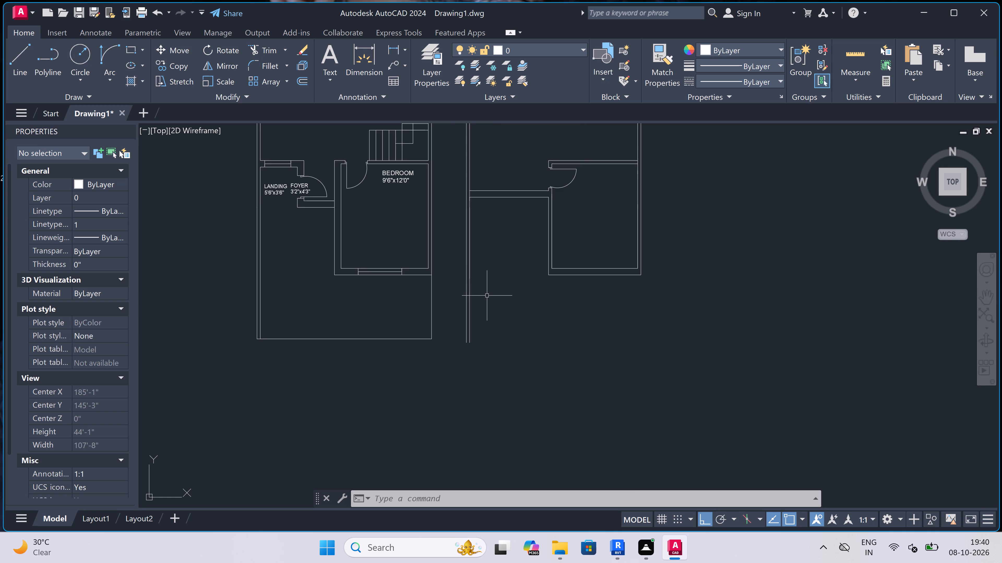
pyautogui.scroll(1, 616, 310)
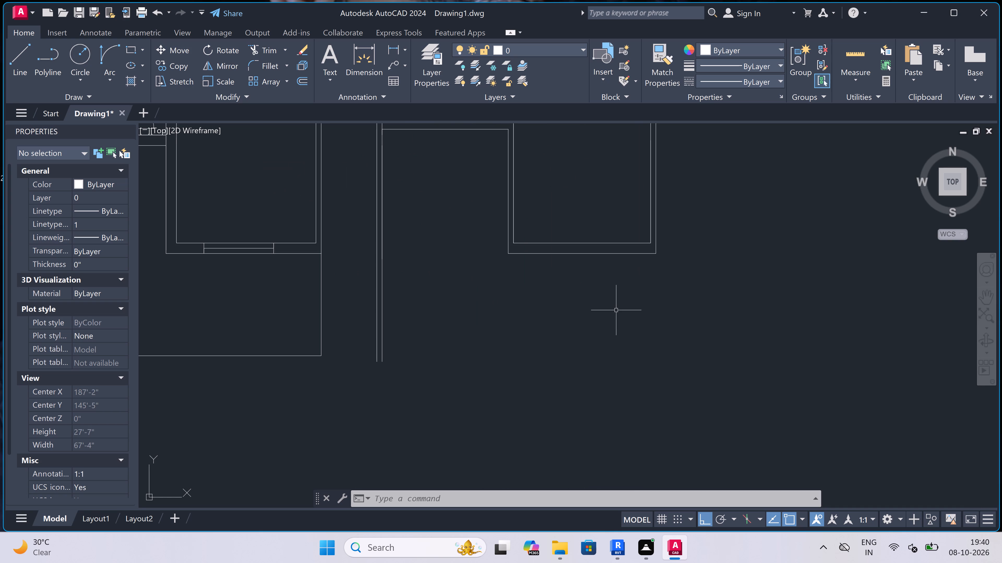
pyautogui.press('l')
pyautogui.press('space')
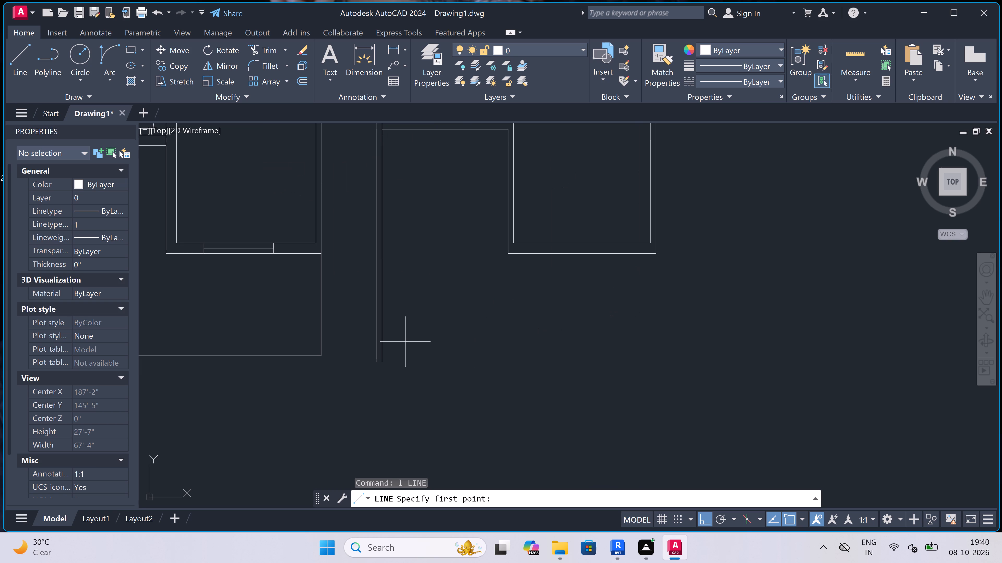
pyautogui.click(373, 363)
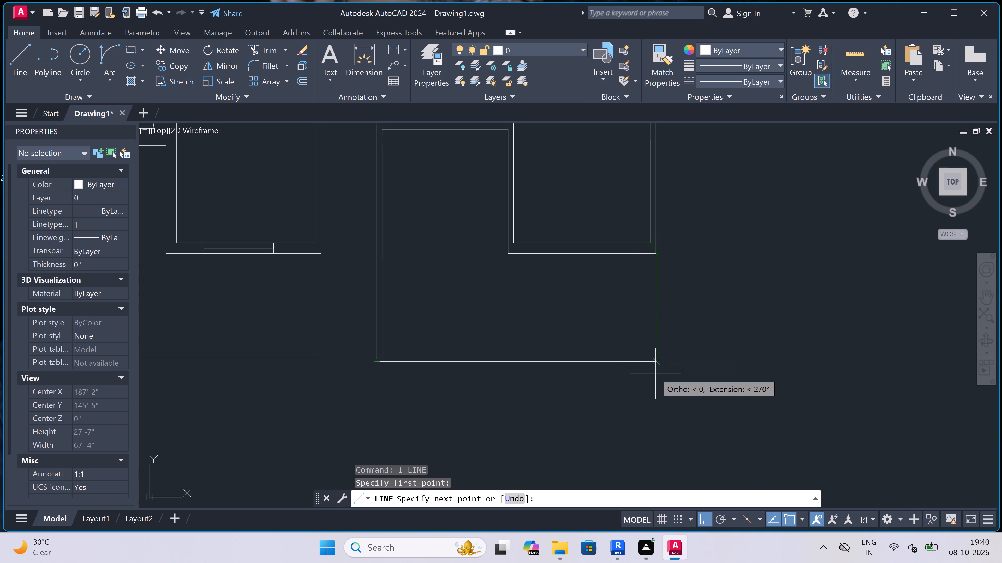
pyautogui.click(659, 355)
pyautogui.click(658, 250)
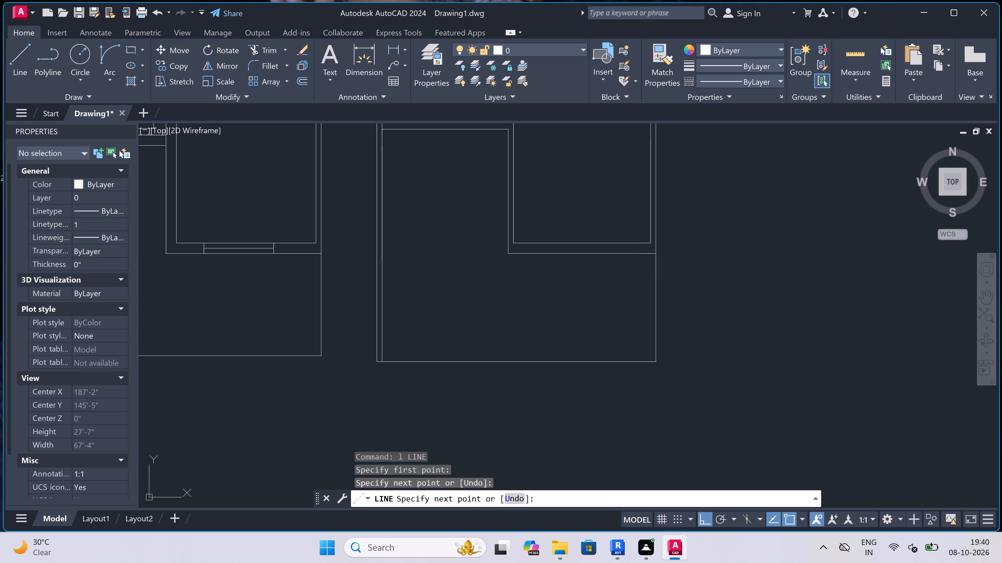
pyautogui.press('Escape')
# Draw a 5' wide window in the lower room's bottom wall, with a jamb line at each end and a centre line between them.
pyautogui.scroll(-4, 559, 245)
pyautogui.scroll(2, 564, 240)
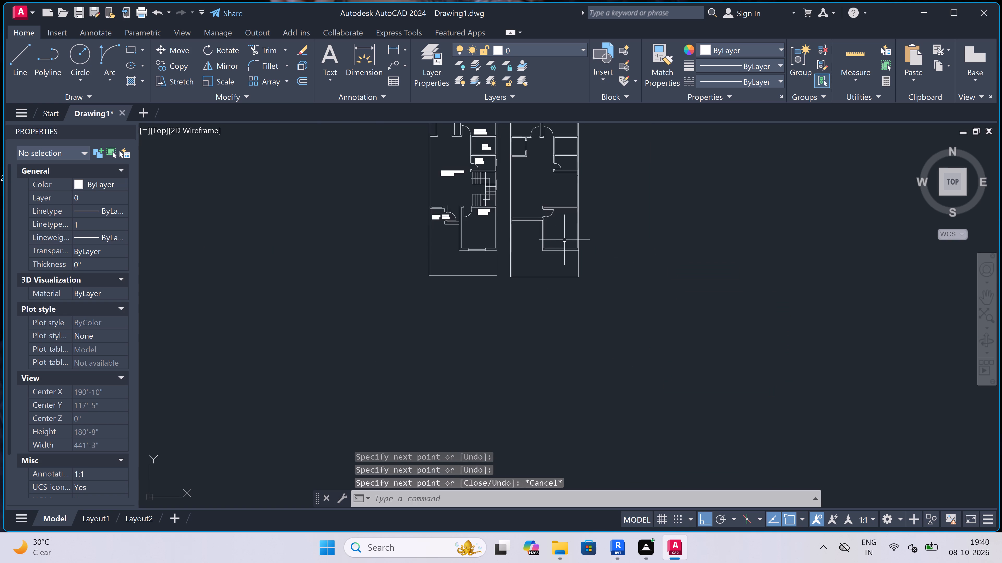
pyautogui.scroll(2, 564, 240)
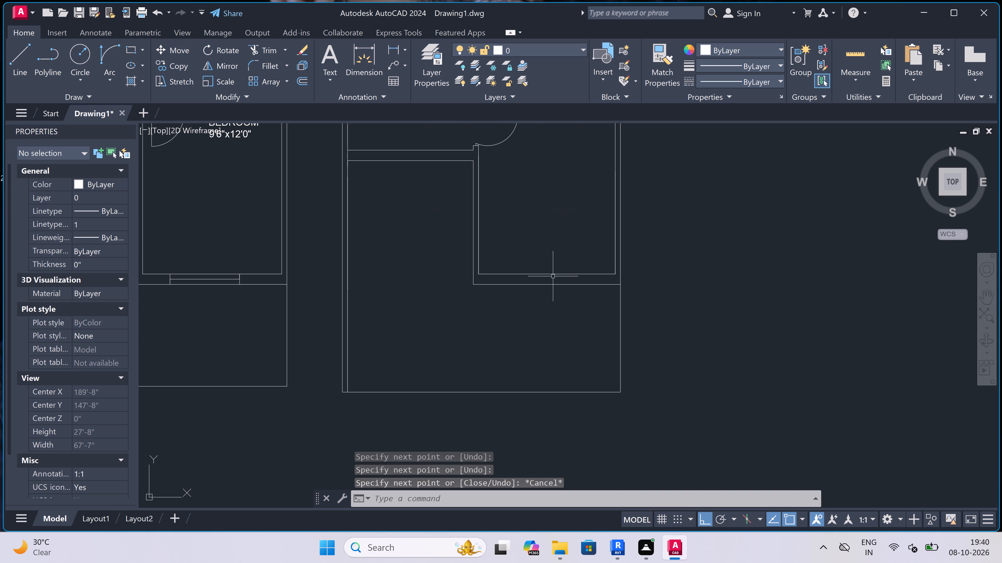
pyautogui.press('space')
pyautogui.scroll(2, 510, 284)
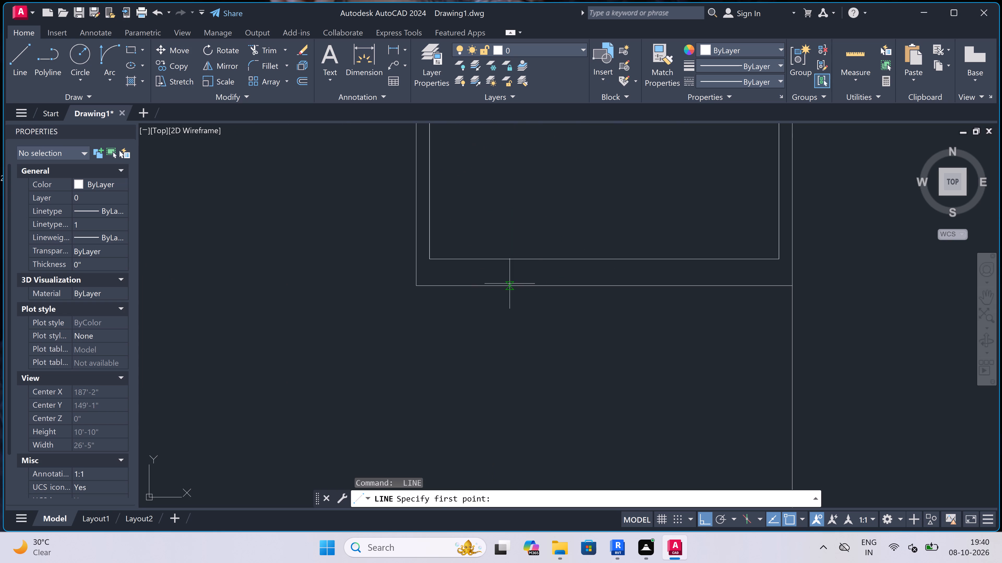
pyautogui.click(510, 284)
pyautogui.click(512, 262)
pyautogui.click(512, 274)
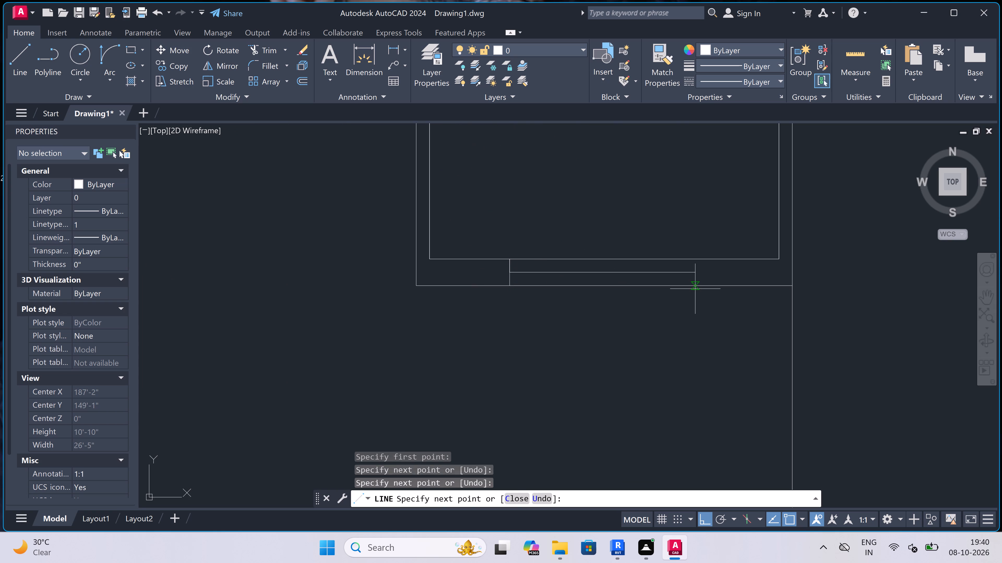
pyautogui.press('5')
pyautogui.write("'")
pyautogui.press('space')
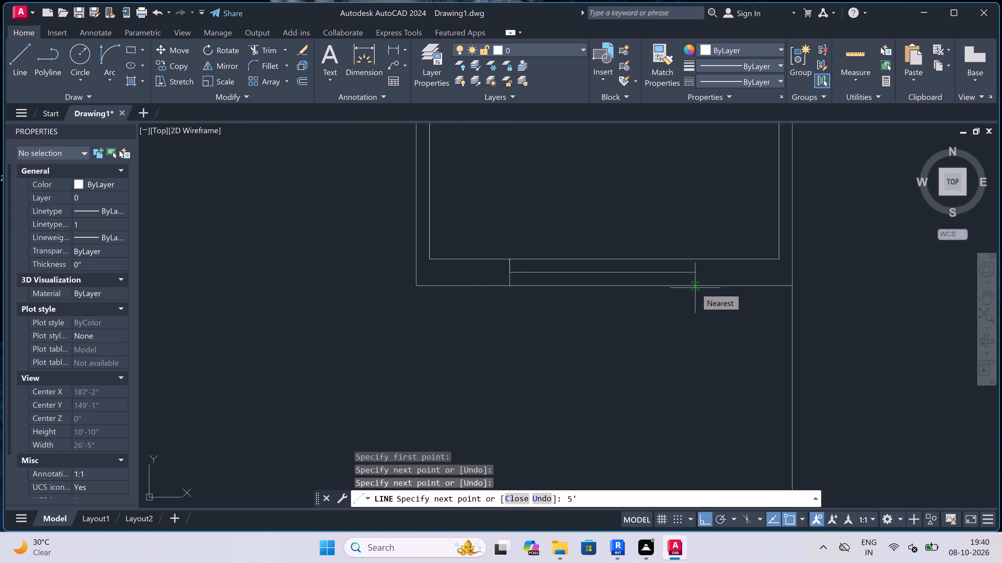
pyautogui.click(688, 257)
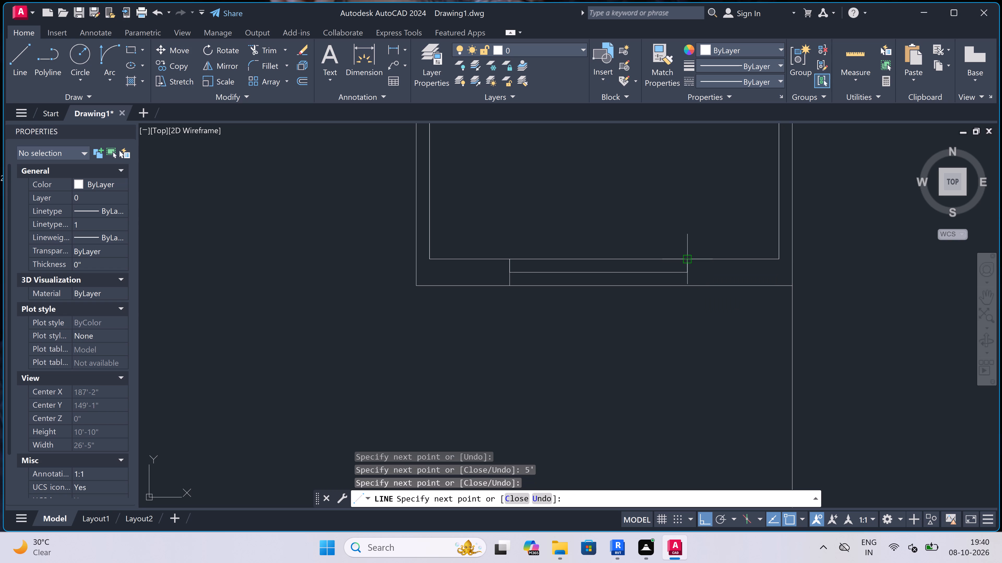
pyautogui.click(684, 282)
pyautogui.press('Escape')
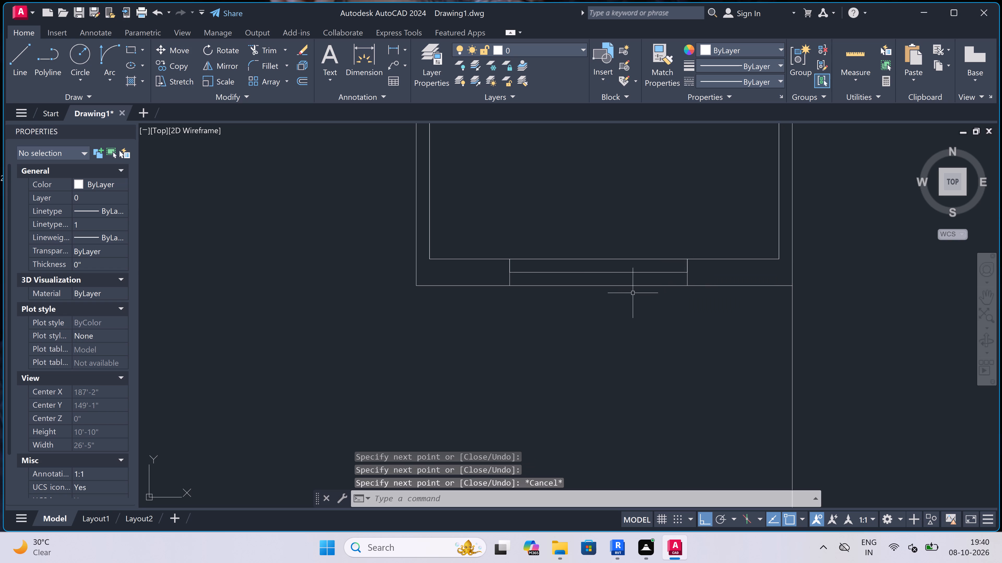
# Draw a rectangular outline 7' wide and 3'6" deep projecting below the lower room's window, starting and ending on the bottom wall.
pyautogui.press('space')
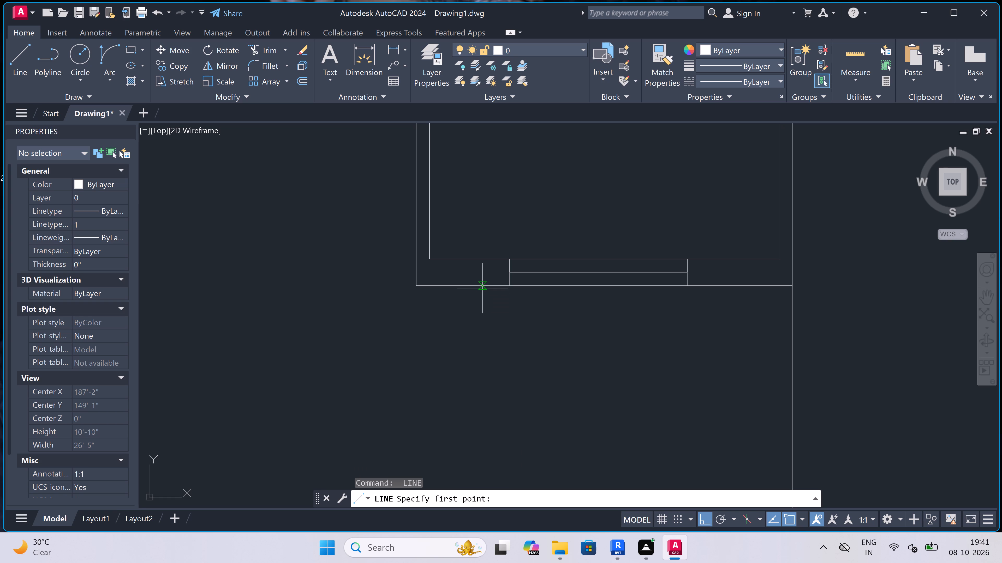
pyautogui.click(482, 288)
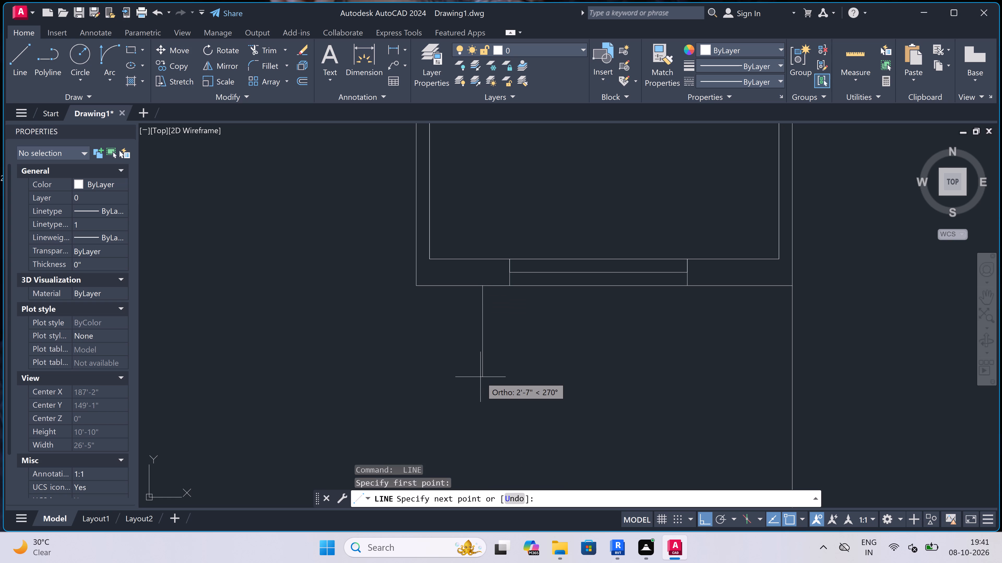
pyautogui.write('3\'6"')
pyautogui.press('space')
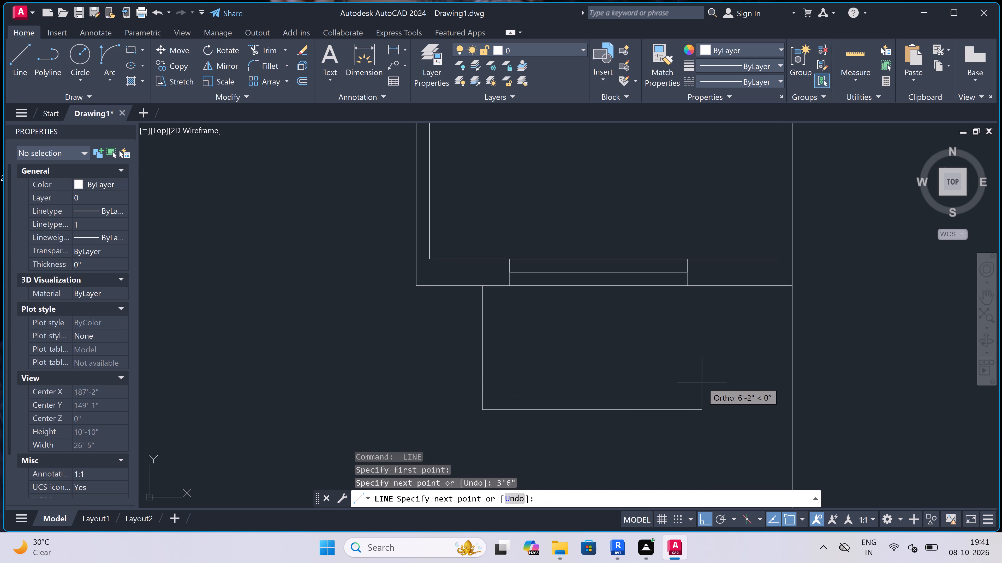
pyautogui.write("7'")
pyautogui.press('space')
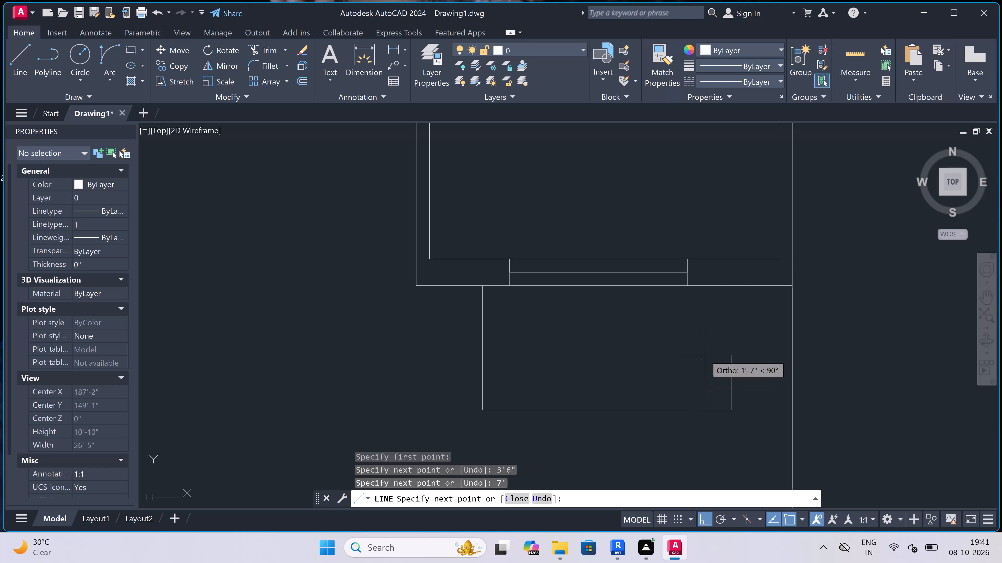
pyautogui.click(727, 287)
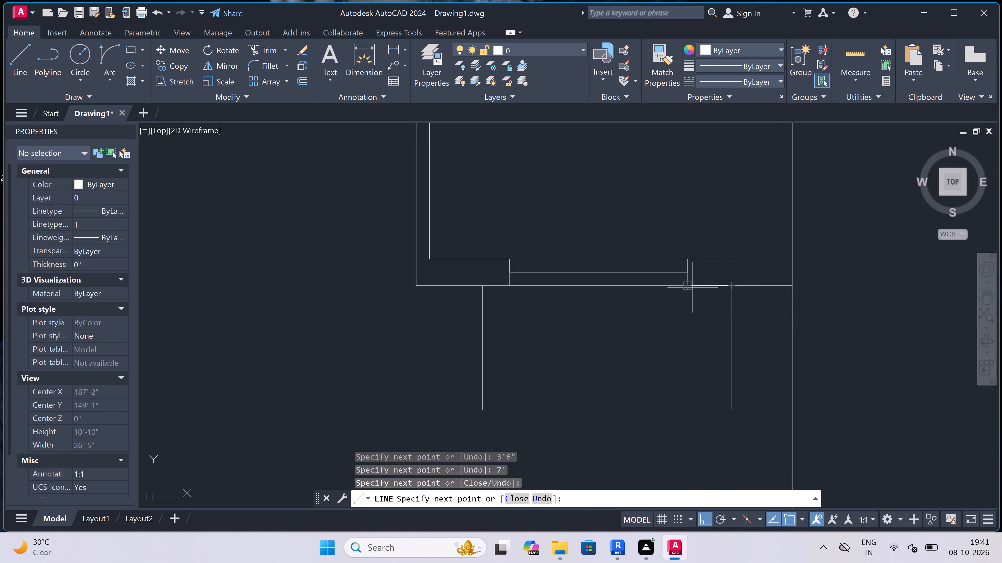
# Draw a second outline around the projection at 4.5" wall thickness, from its right side along the bottom and back up to the bottom wall.
pyautogui.write('4.5"')
pyautogui.press('space')
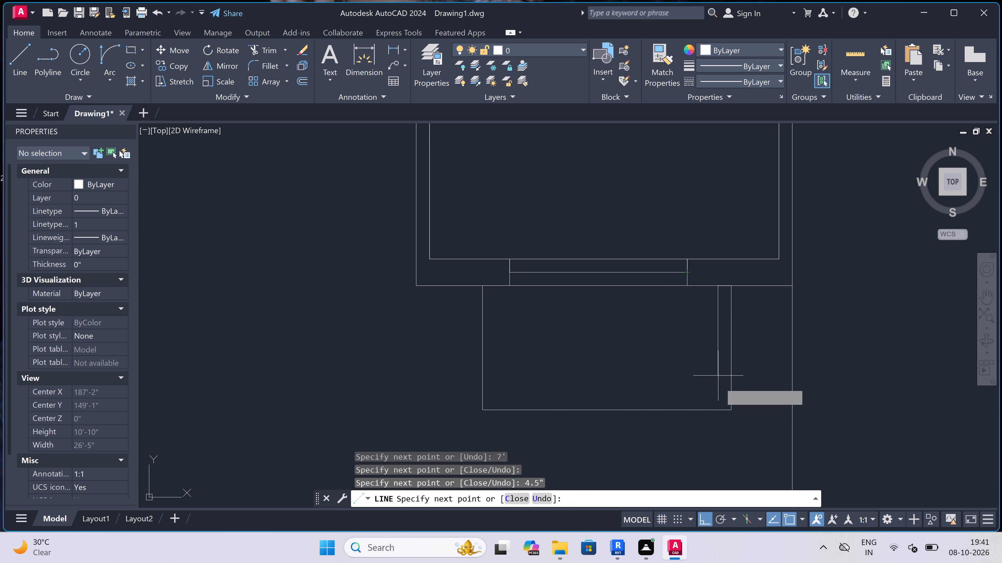
pyautogui.click(720, 410)
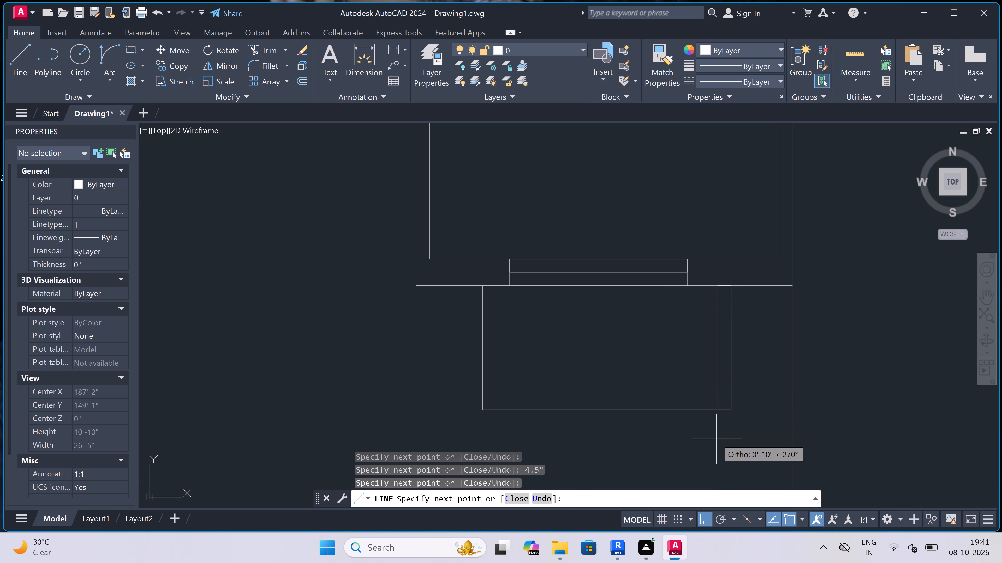
pyautogui.write('4.5"')
pyautogui.press('space')
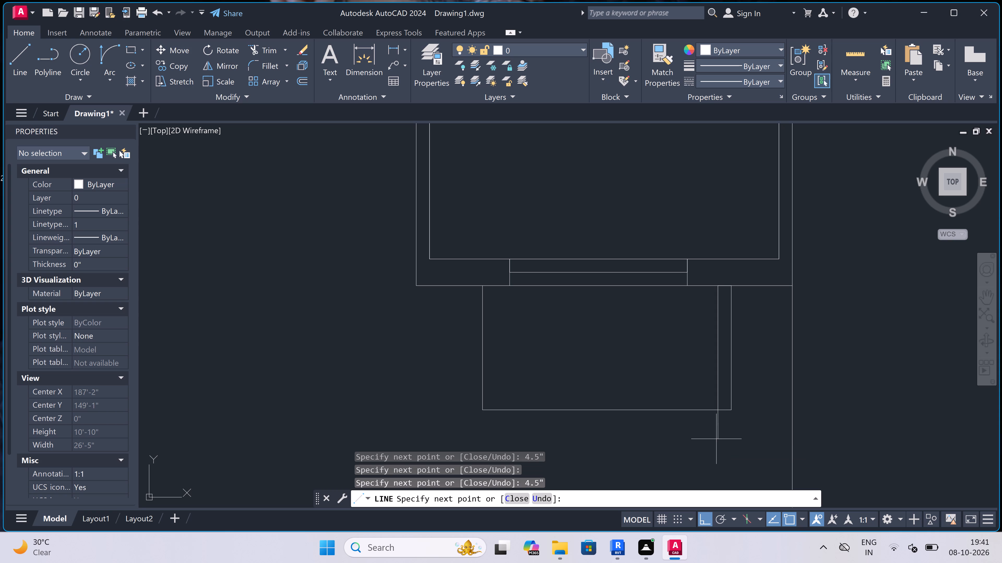
pyautogui.scroll(-3, 715, 438)
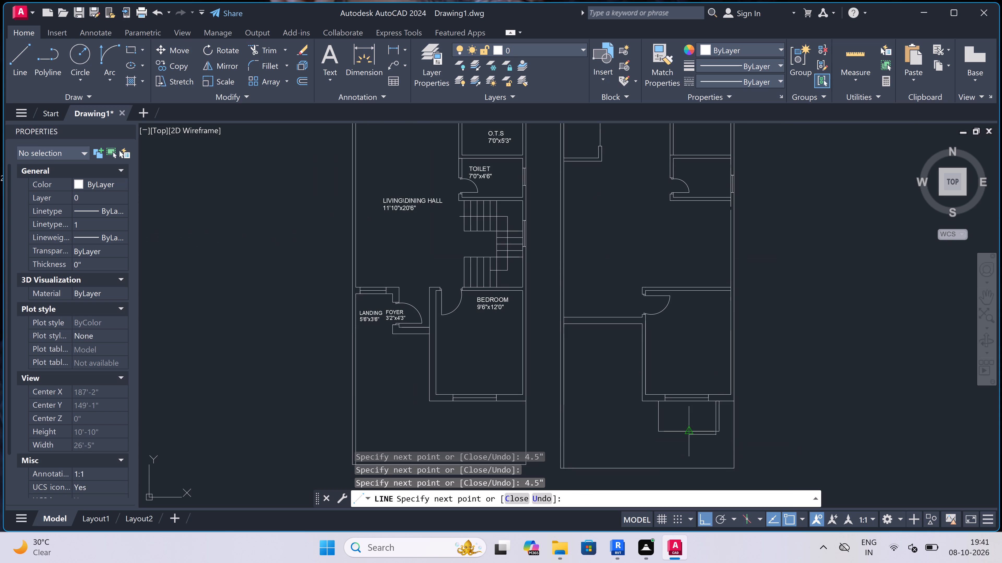
pyautogui.scroll(3, 676, 444)
pyautogui.scroll(1, 603, 415)
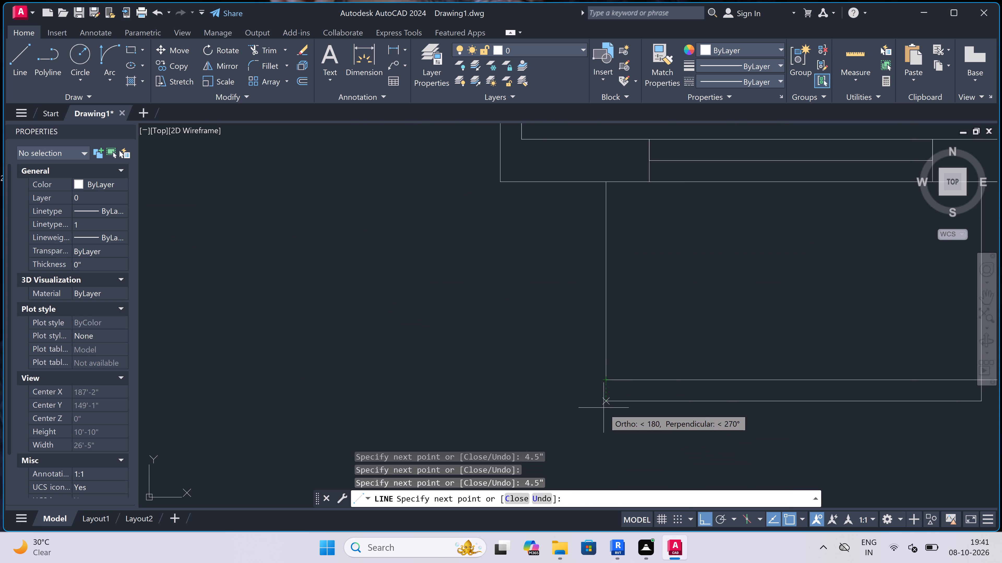
pyautogui.click(604, 401)
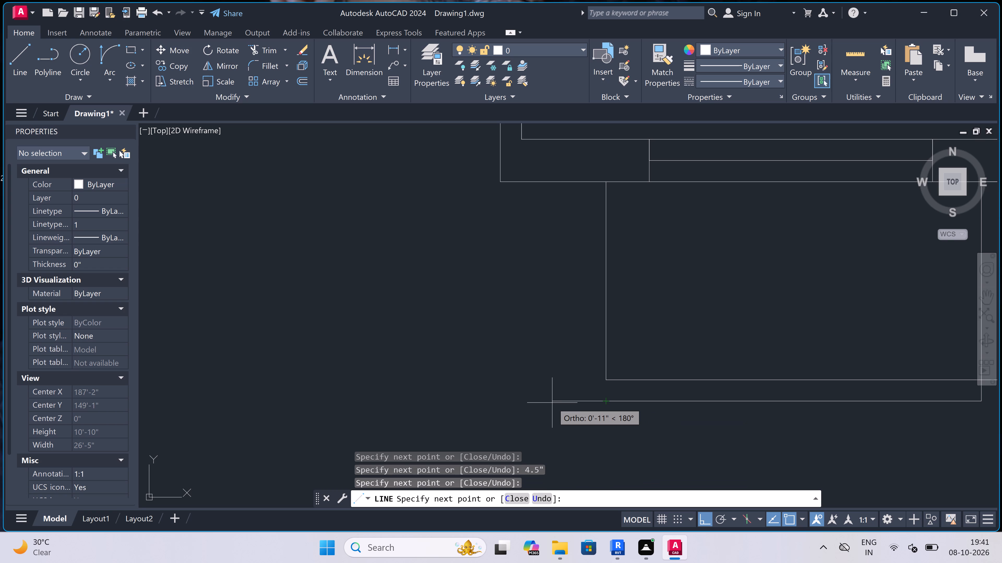
pyautogui.write('4.5"')
pyautogui.press('space')
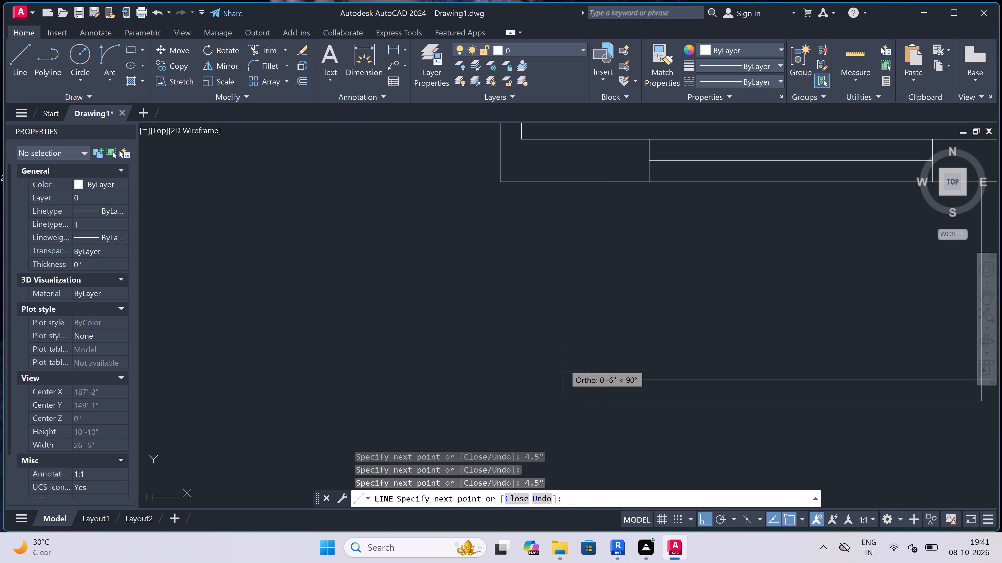
pyautogui.click(586, 180)
pyautogui.press('Escape')
# Trim the bottom-wall segment between the projection's two left lines and the line stubs crossing at its lower-right corner.
pyautogui.write('tr')
pyautogui.press('space')
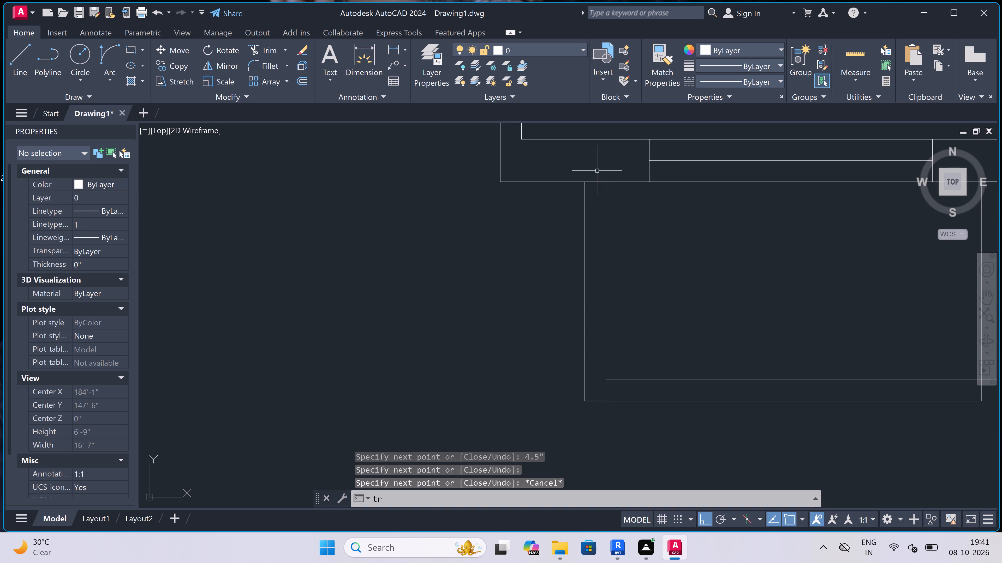
pyautogui.click(594, 172)
pyautogui.click(590, 193)
pyautogui.scroll(-4, 590, 194)
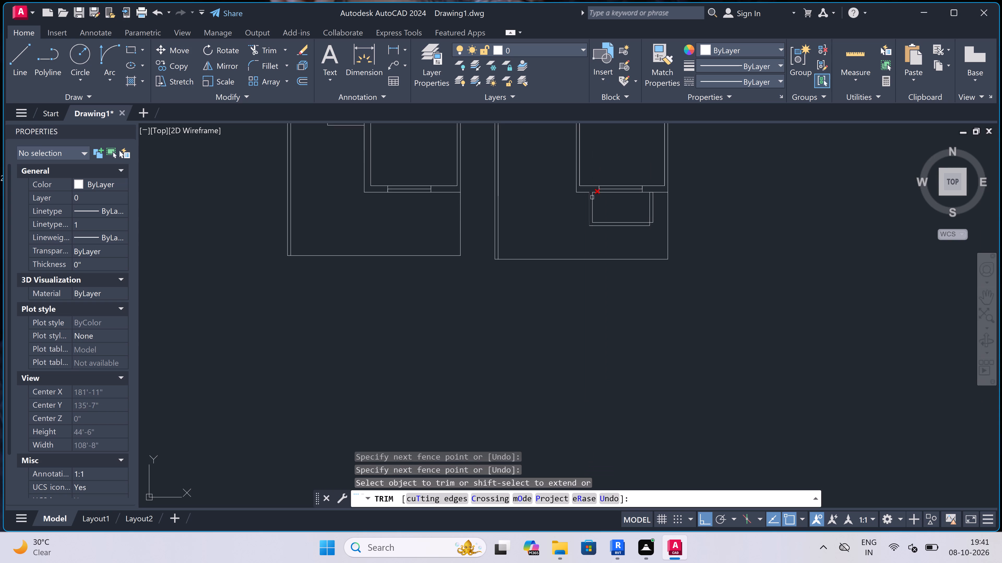
pyautogui.scroll(3, 664, 219)
pyautogui.scroll(2, 613, 236)
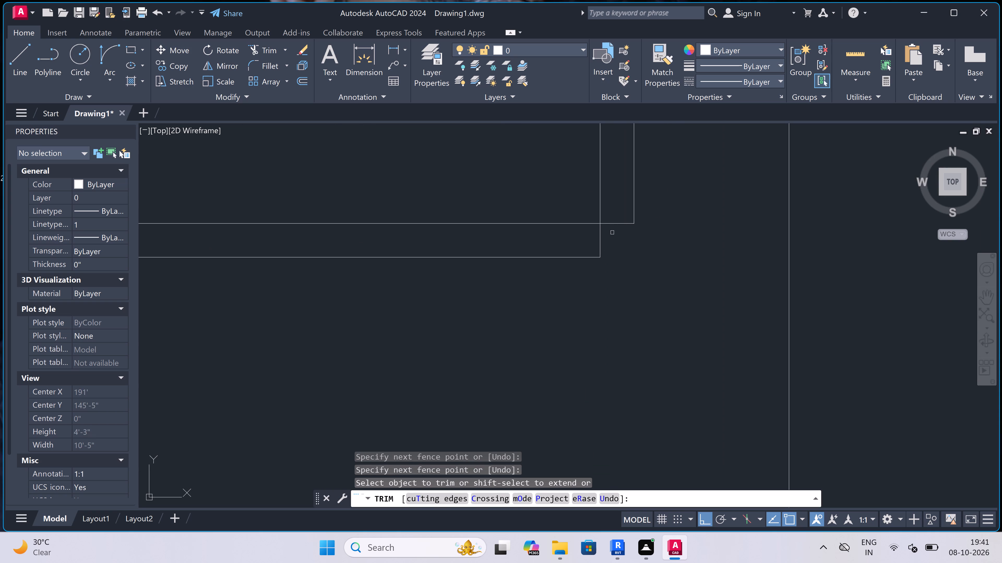
pyautogui.scroll(1, 612, 226)
pyautogui.click(615, 214)
pyautogui.click(592, 236)
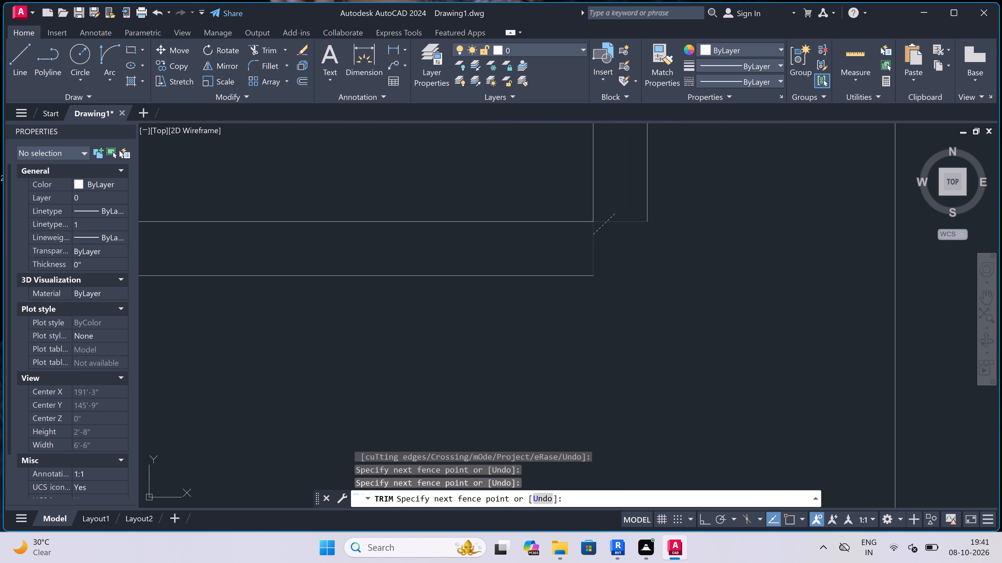
pyautogui.press('Escape')
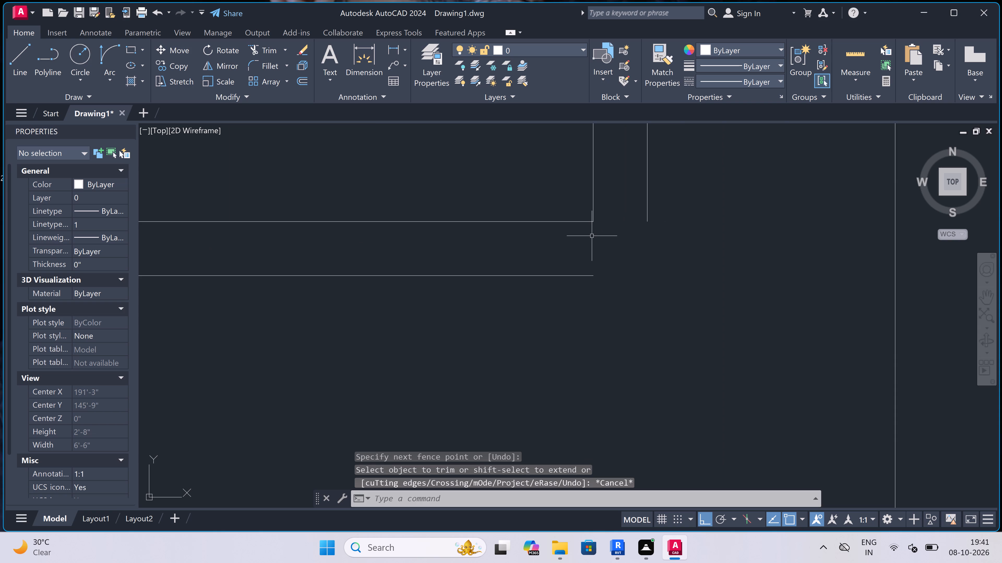
# Fillet the projection's outer bottom line and outer right line to close its lower-right corner with radius 0.
pyautogui.press('f')
pyautogui.press('space')
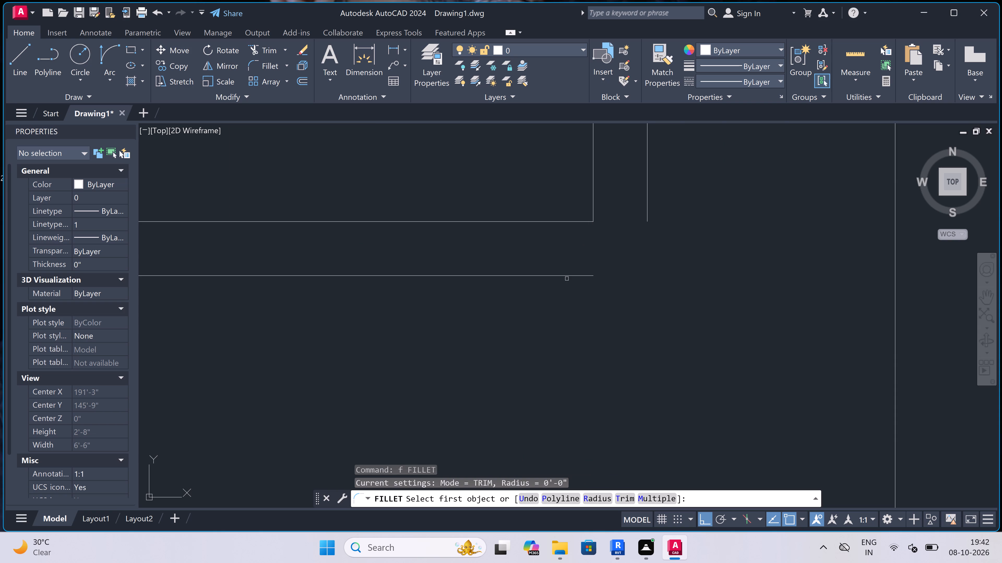
pyautogui.click(566, 275)
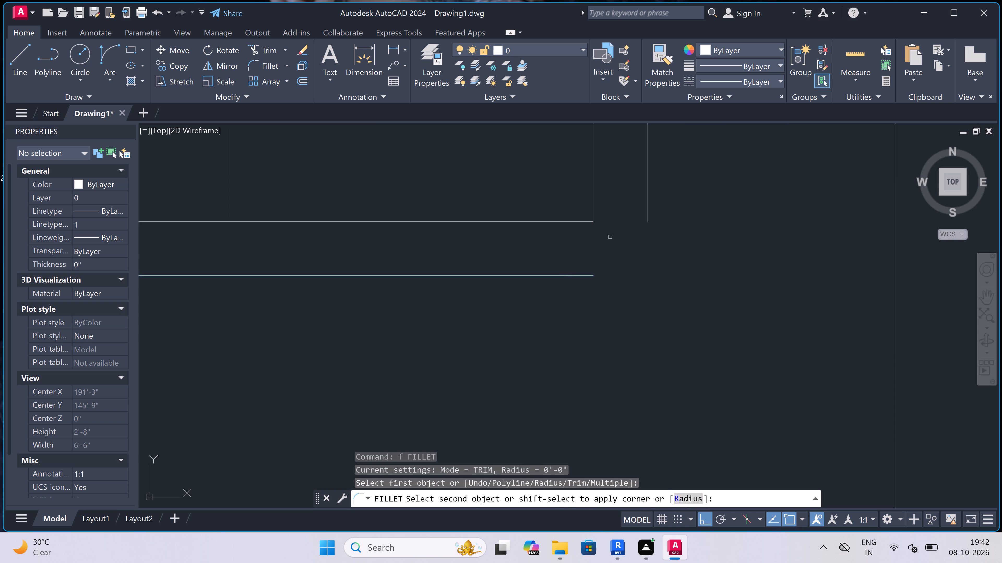
pyautogui.click(646, 195)
pyautogui.scroll(-3, 622, 250)
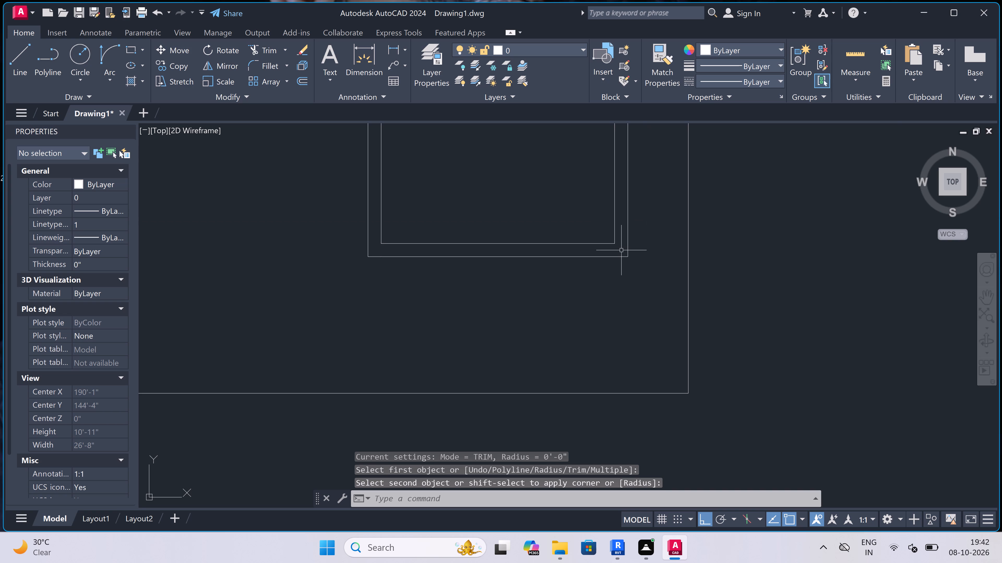
# Examine the projection and the rest of the second plan against the existing plan for remaining openings.
pyautogui.scroll(-2, 1001, 559)
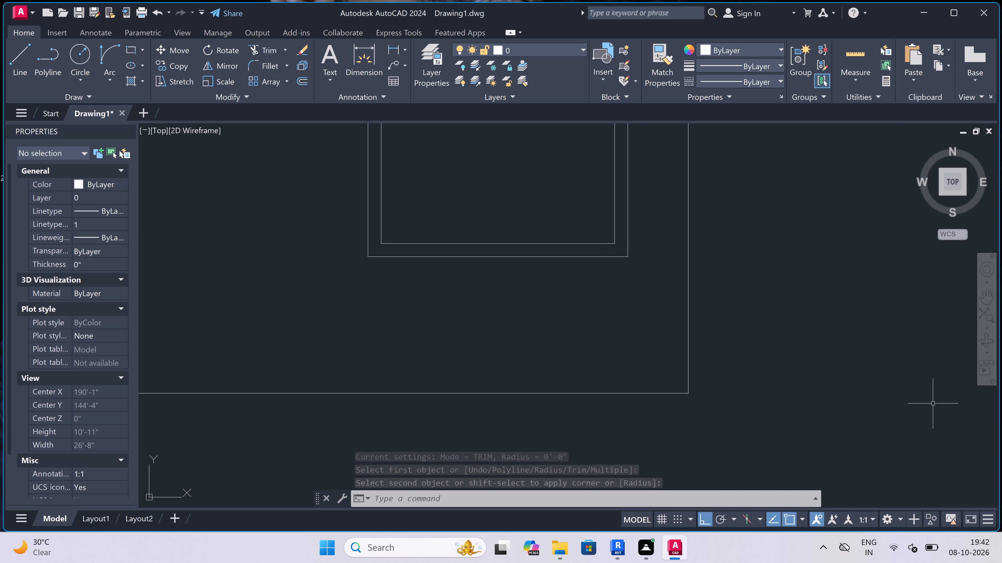
pyautogui.scroll(-4, 461, 221)
pyautogui.scroll(-1, 505, 296)
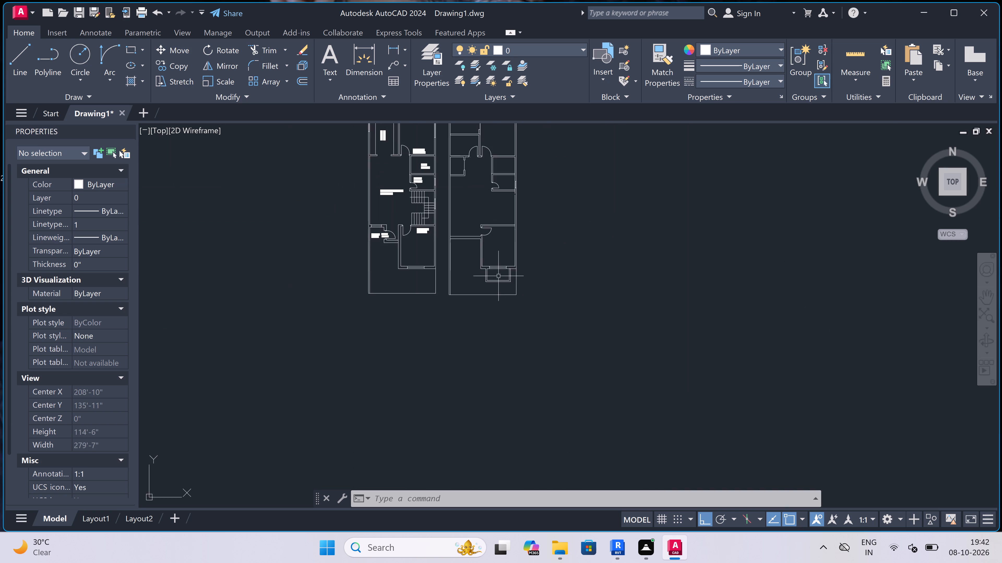
pyautogui.scroll(3, 498, 275)
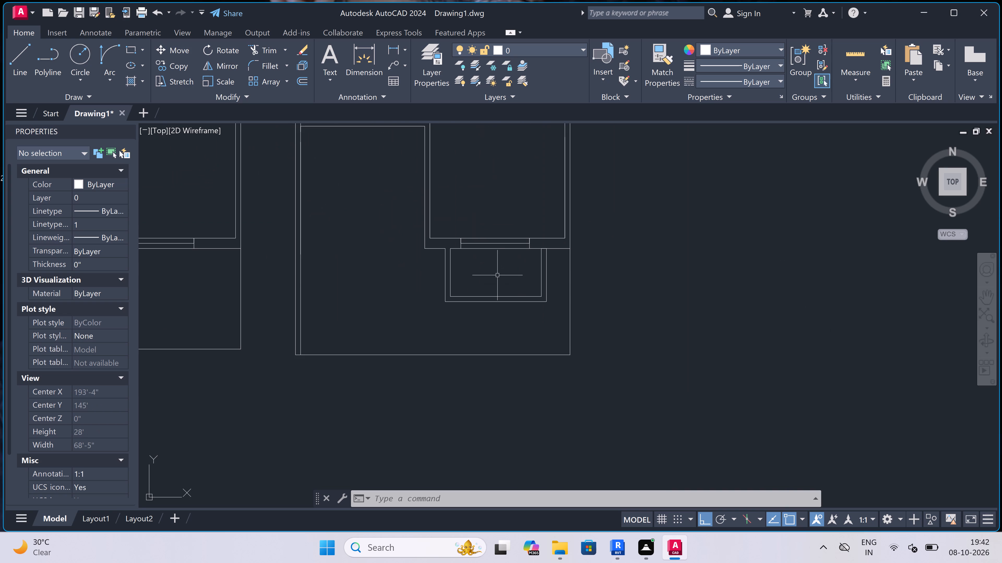
pyautogui.scroll(-2, 497, 275)
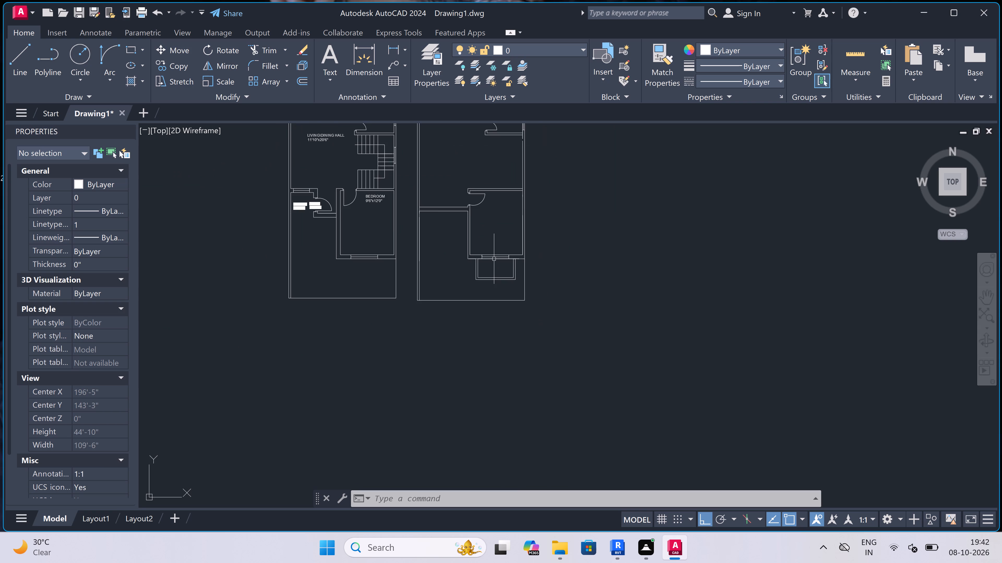
pyautogui.scroll(-2, 473, 215)
pyautogui.scroll(-2, 466, 169)
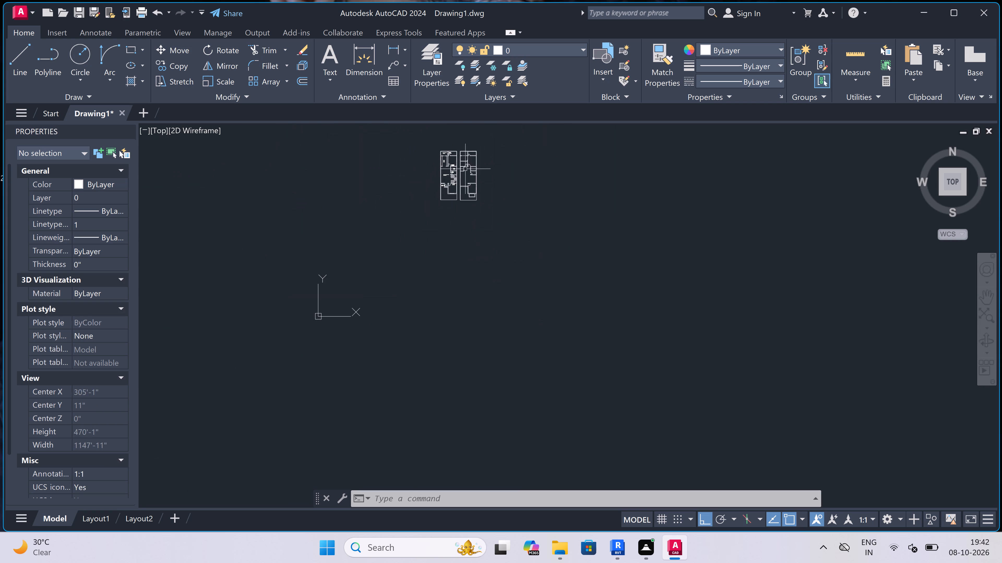
pyautogui.scroll(5, 465, 153)
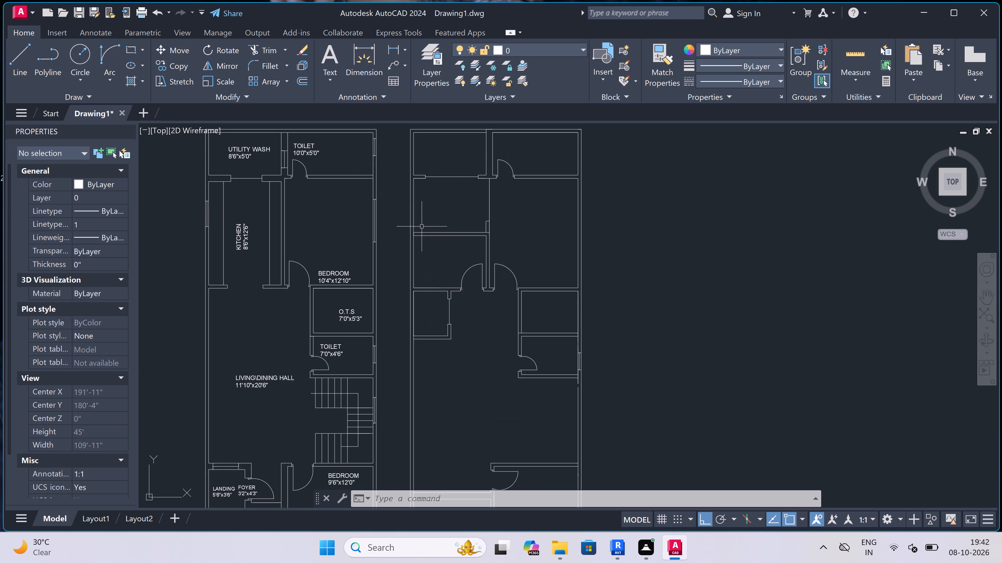
# Draw a 2' wide window in the wall between the second plan's two top rooms, with jamb lines at both ends and a centre line.
pyautogui.scroll(-2, 452, 252)
pyautogui.scroll(3, 454, 199)
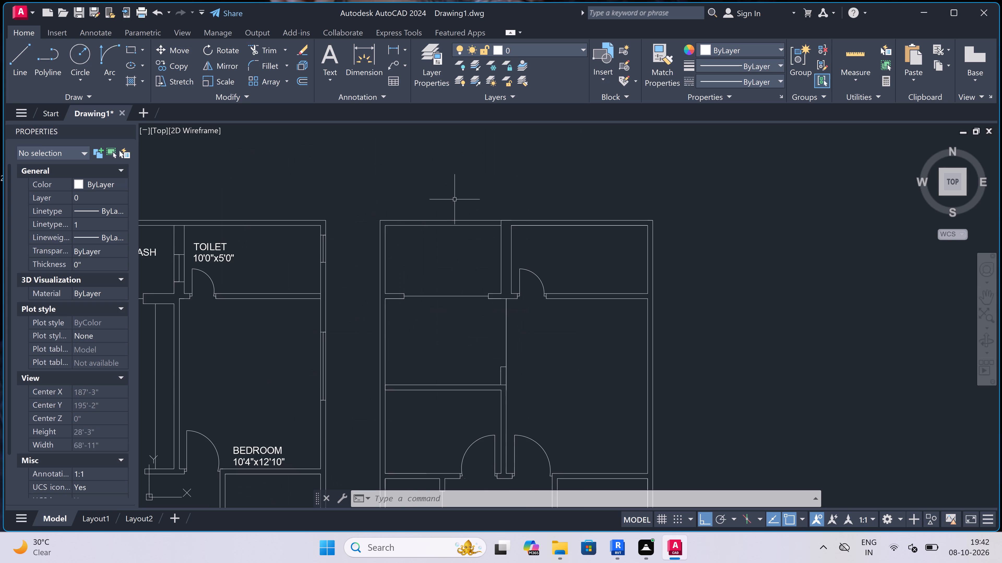
pyautogui.write('l')
pyautogui.press('space')
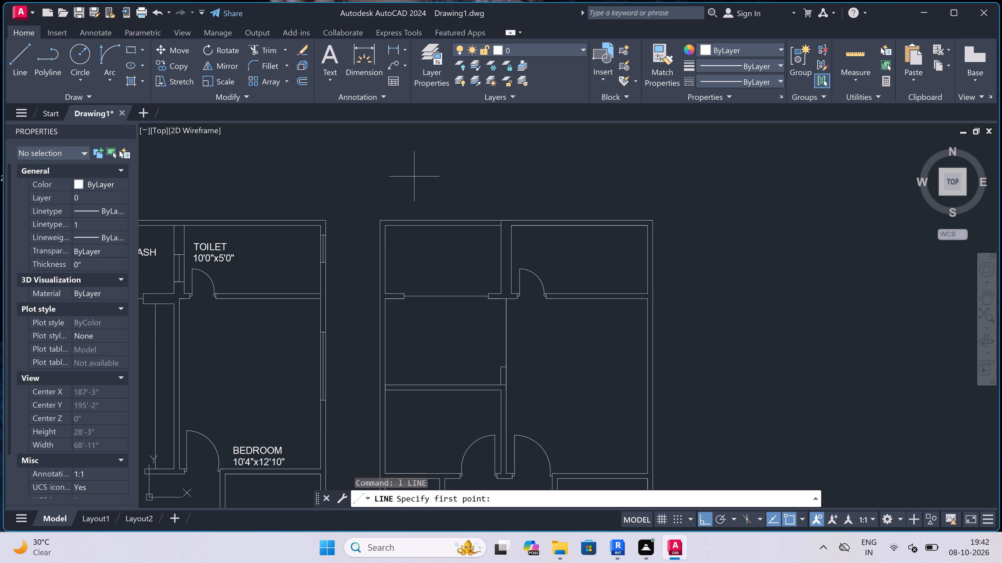
pyautogui.scroll(1, 501, 245)
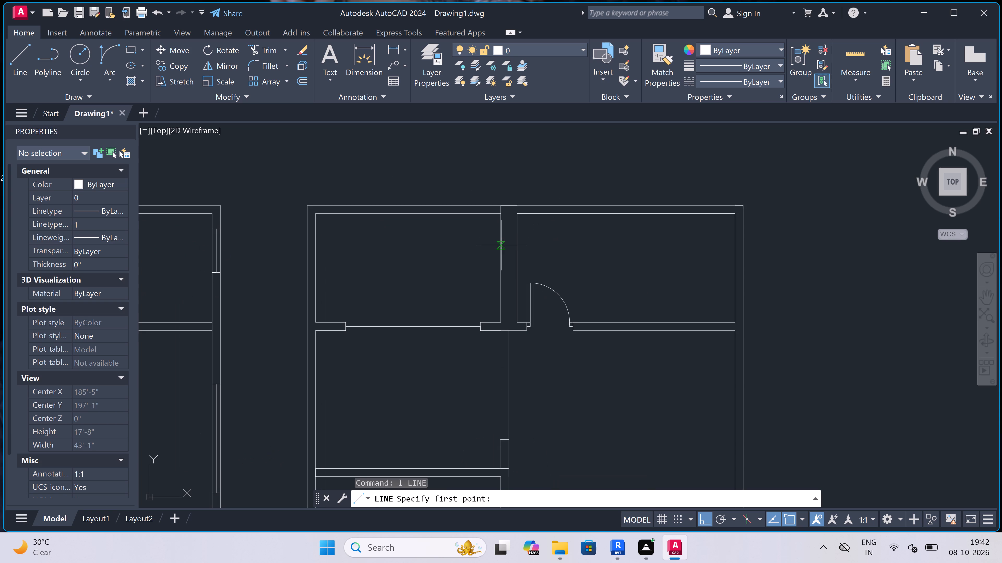
pyautogui.click(502, 239)
pyautogui.click(518, 238)
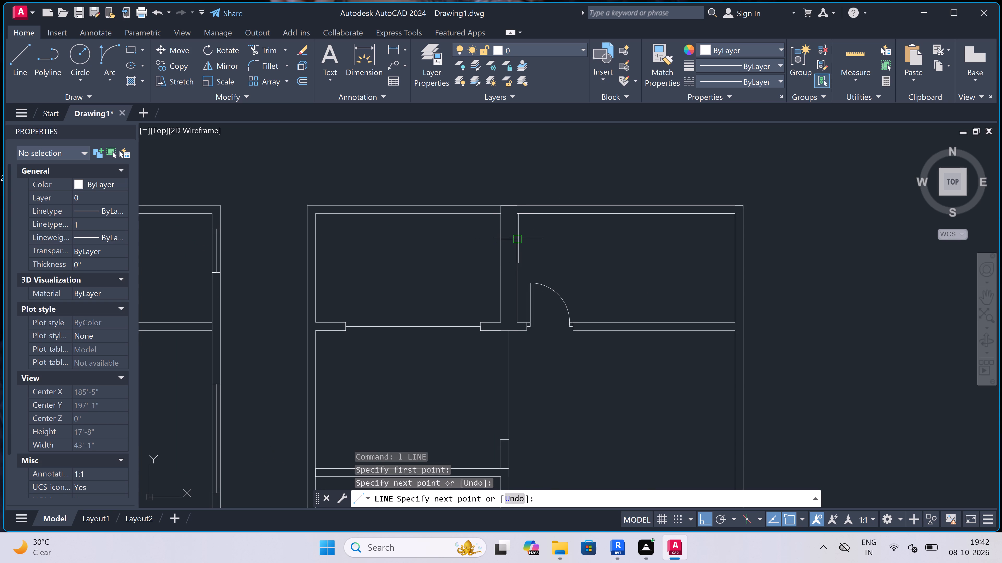
pyautogui.click(508, 240)
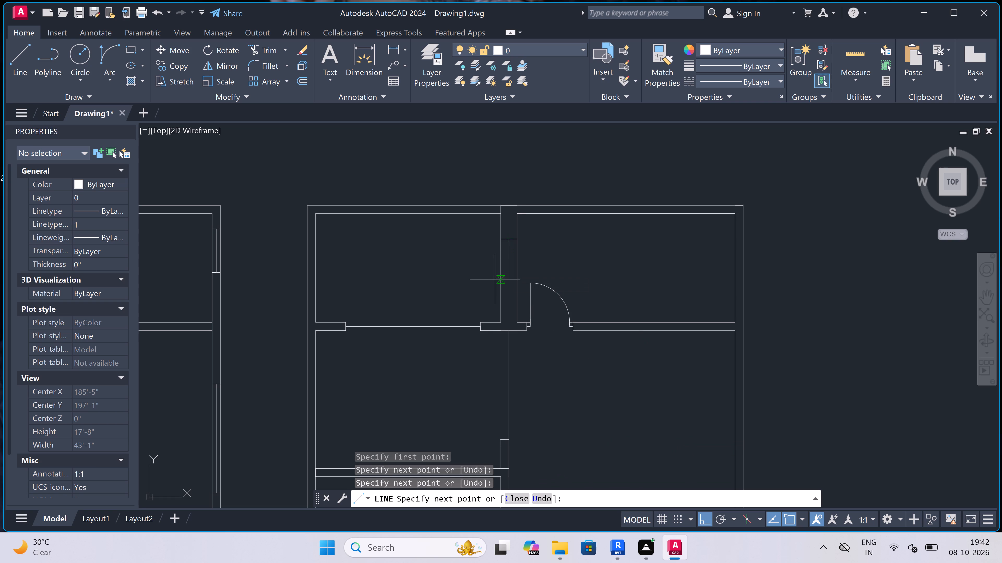
pyautogui.write("2'")
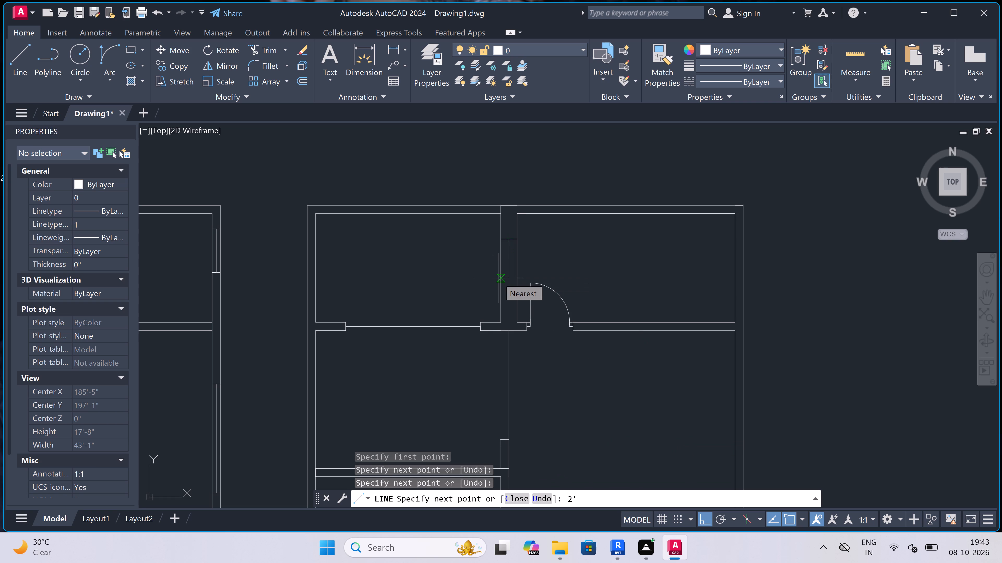
pyautogui.press('space')
pyautogui.scroll(1, 500, 274)
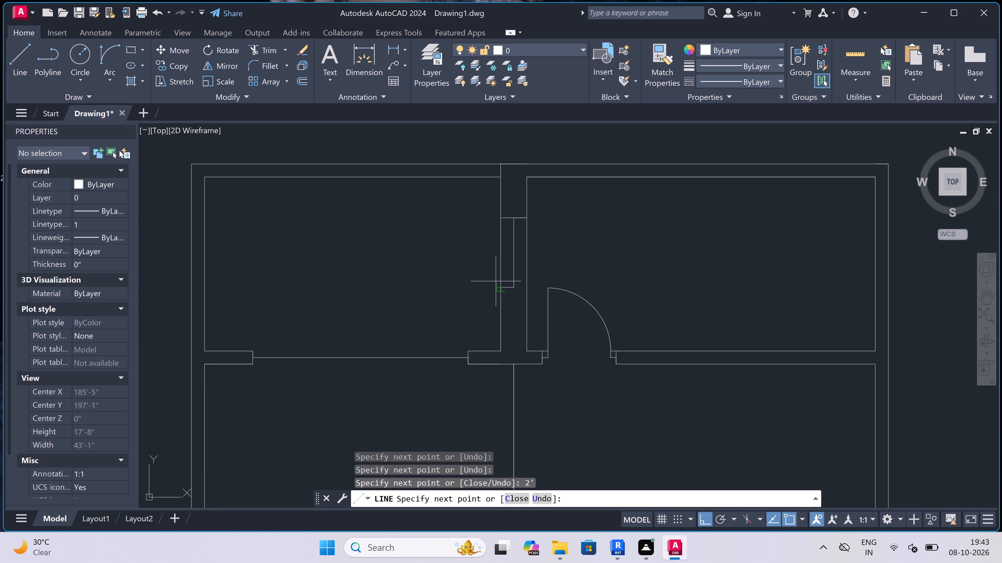
pyautogui.click(502, 287)
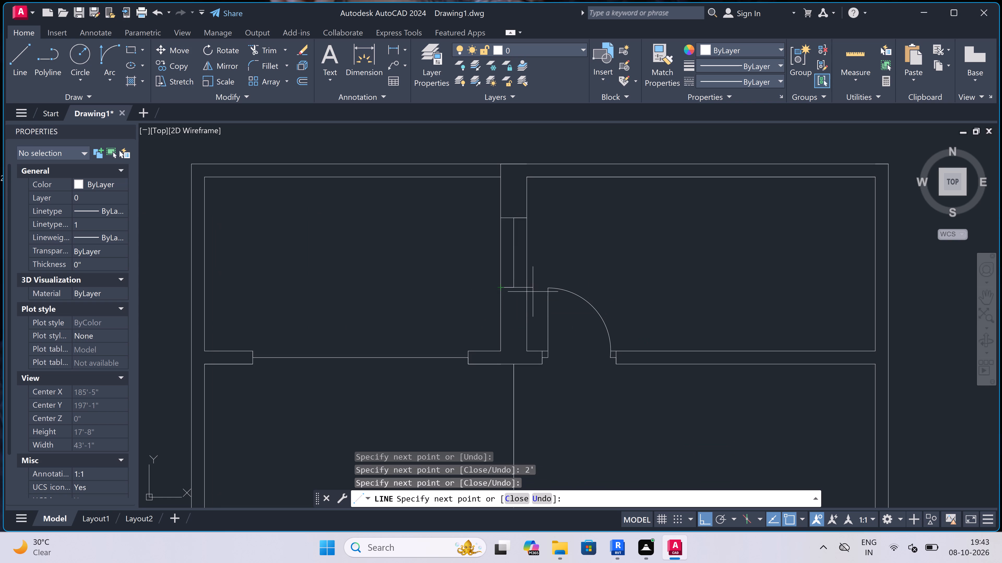
pyautogui.click(528, 289)
pyautogui.press('Escape')
# Draw a short line across the second plan's left outer wall, level with the upper face of the top-left room's bottom wall.
pyautogui.scroll(-4, 535, 251)
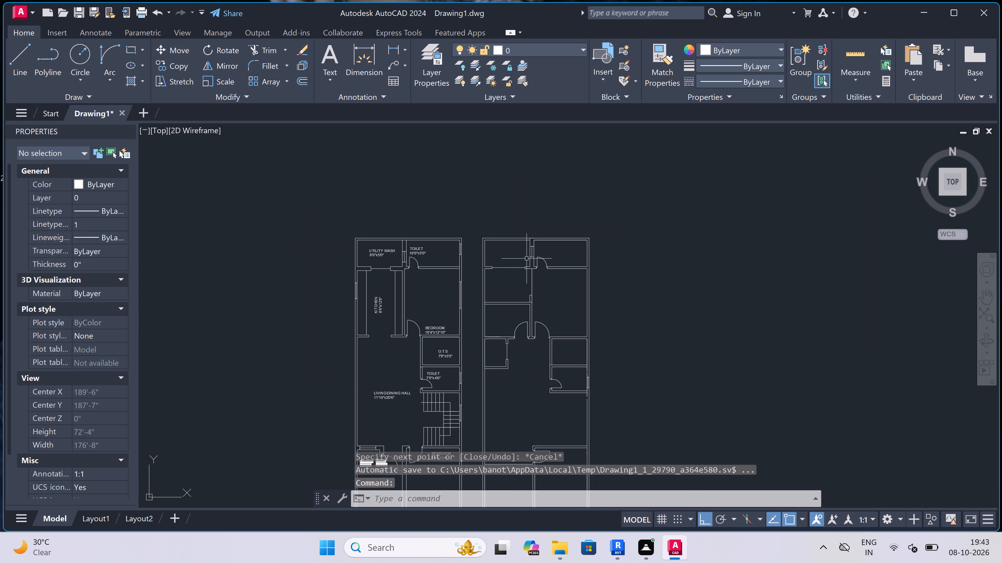
pyautogui.scroll(3, 518, 270)
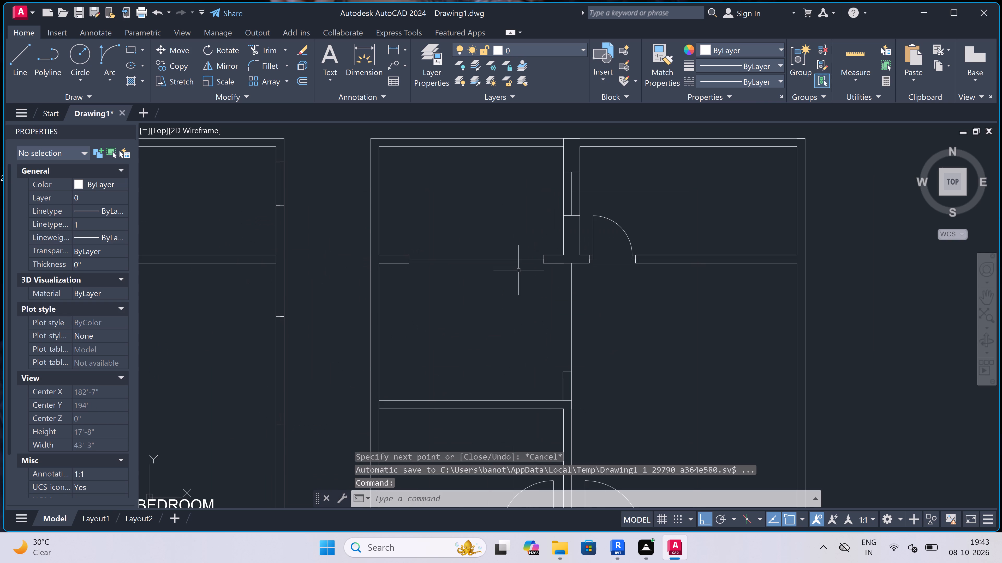
pyautogui.scroll(-2, 518, 270)
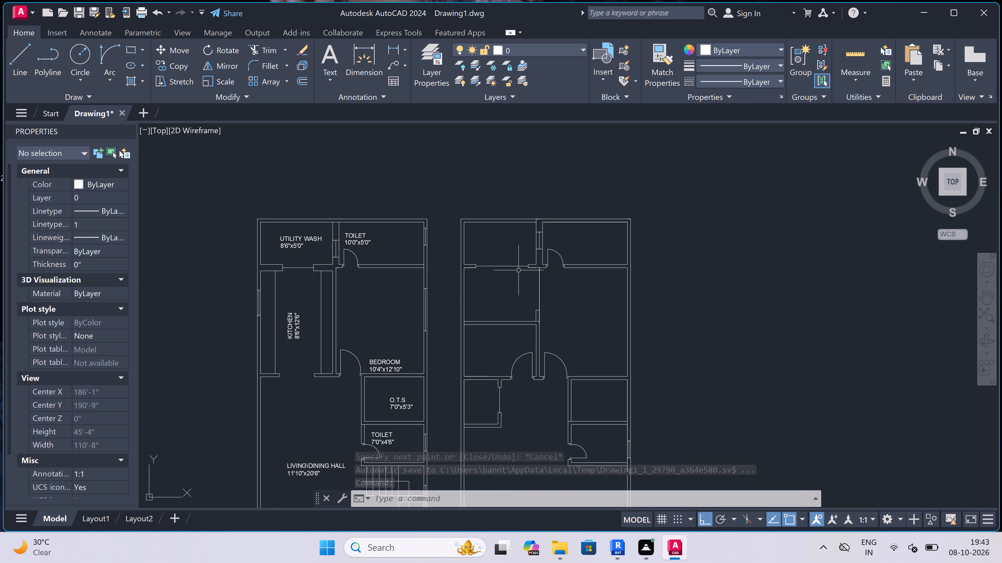
pyautogui.scroll(-2, 518, 270)
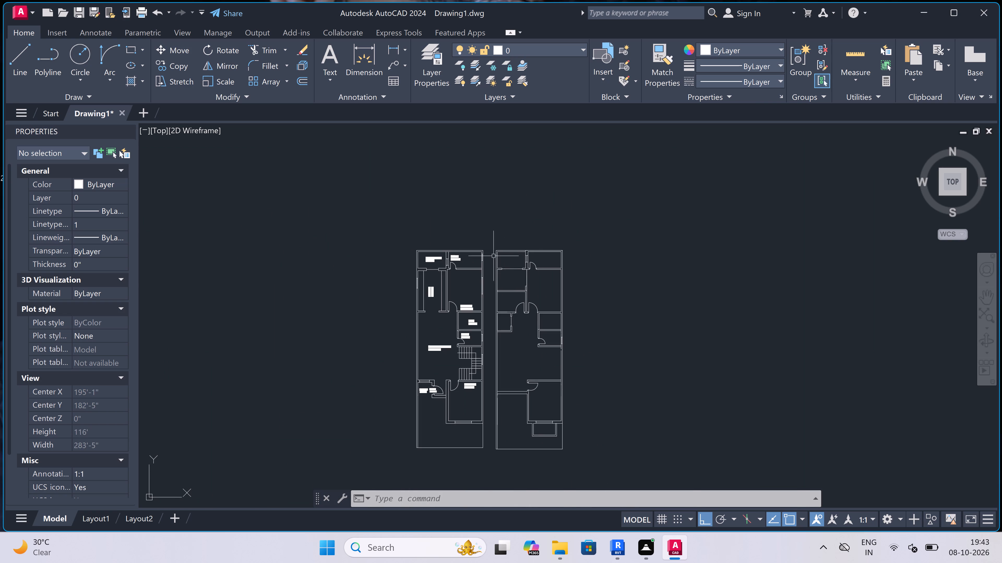
pyautogui.scroll(3, 493, 256)
pyautogui.scroll(1, 583, 258)
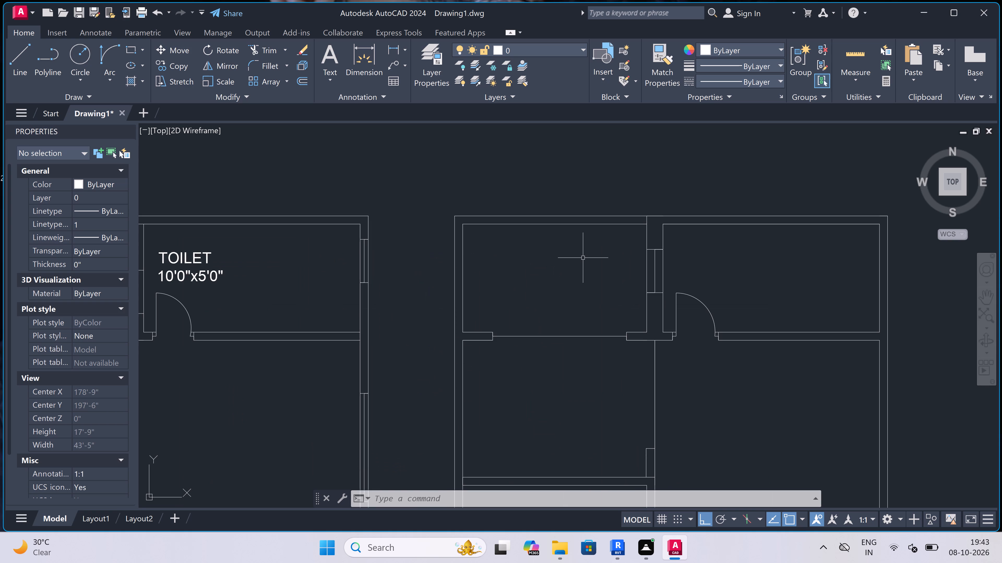
pyautogui.press('space')
pyautogui.click(461, 329)
pyautogui.click(457, 326)
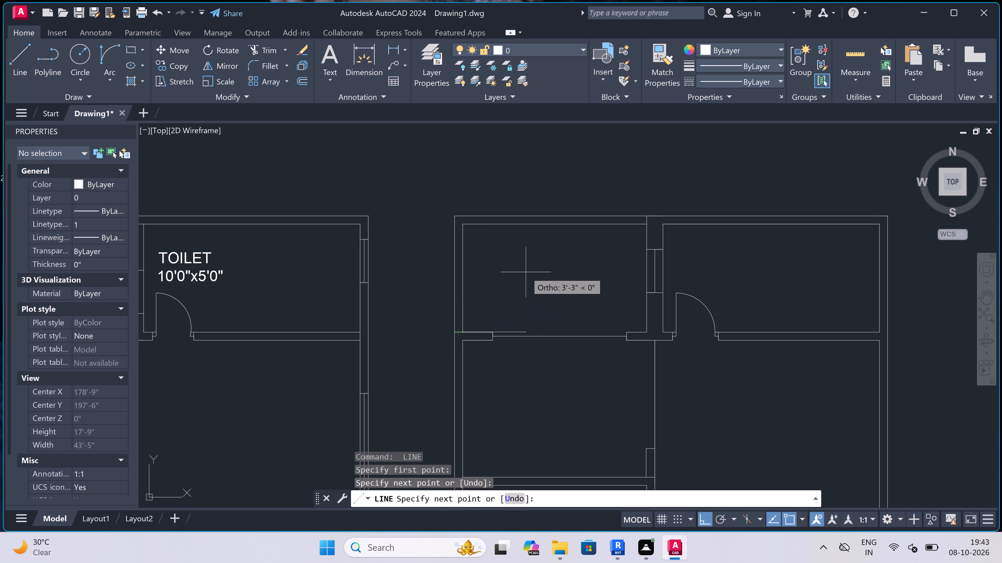
pyautogui.press('Escape')
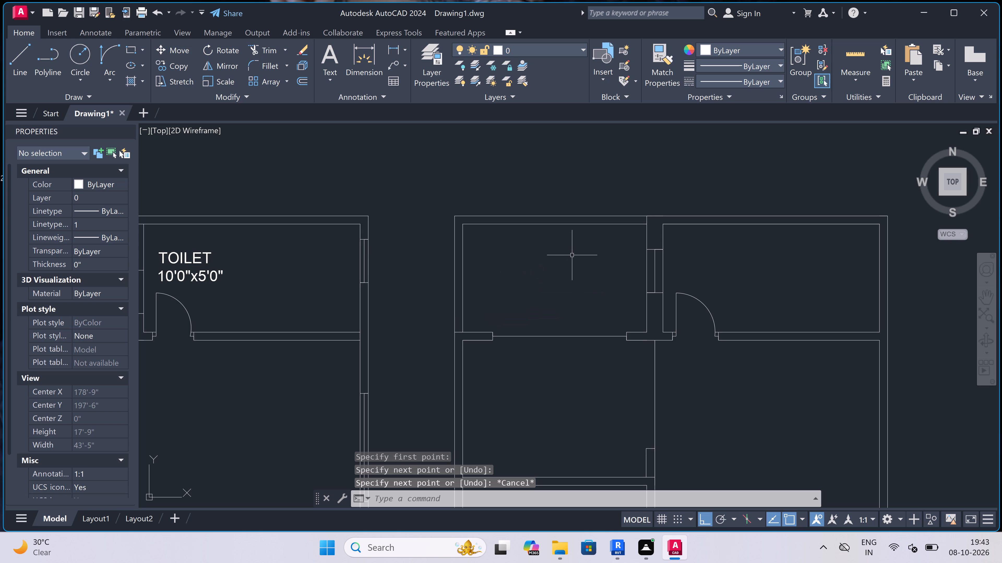
pyautogui.press('Escape')
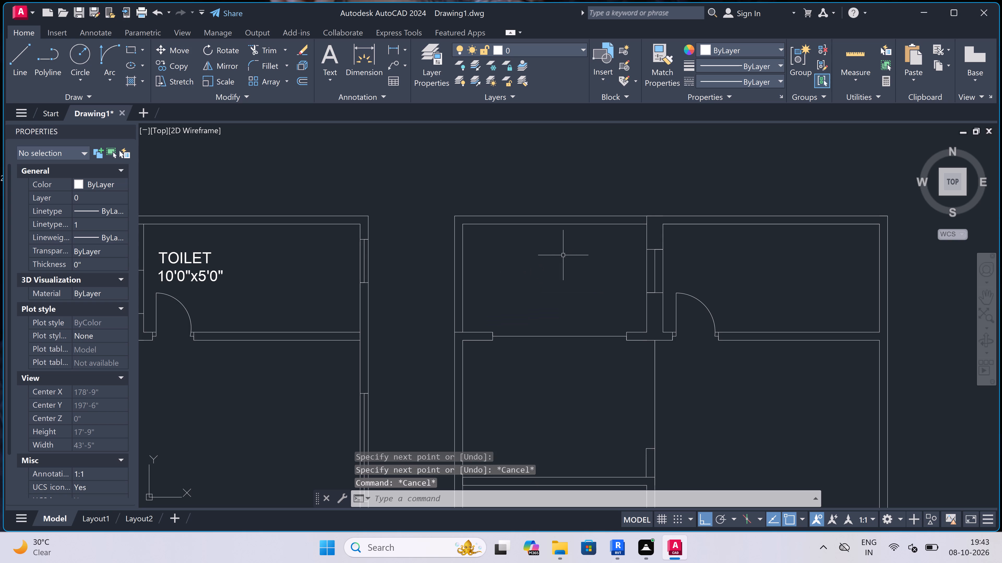
# Add a two-line multiline text label reading UTILITY WASH and BELOW in the second plan's top-left room.
pyautogui.write('mt')
pyautogui.press('space')
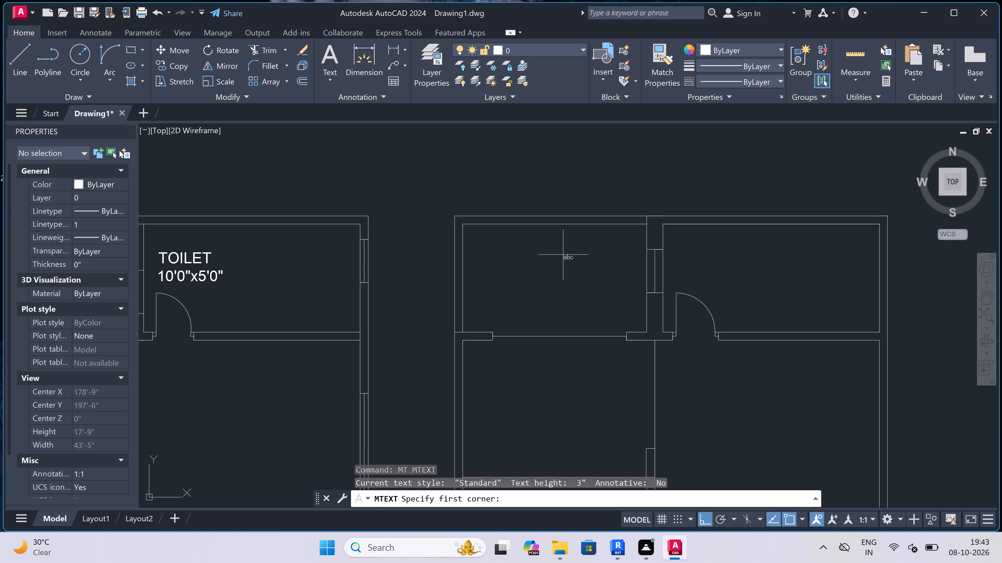
pyautogui.scroll(1, 584, 267)
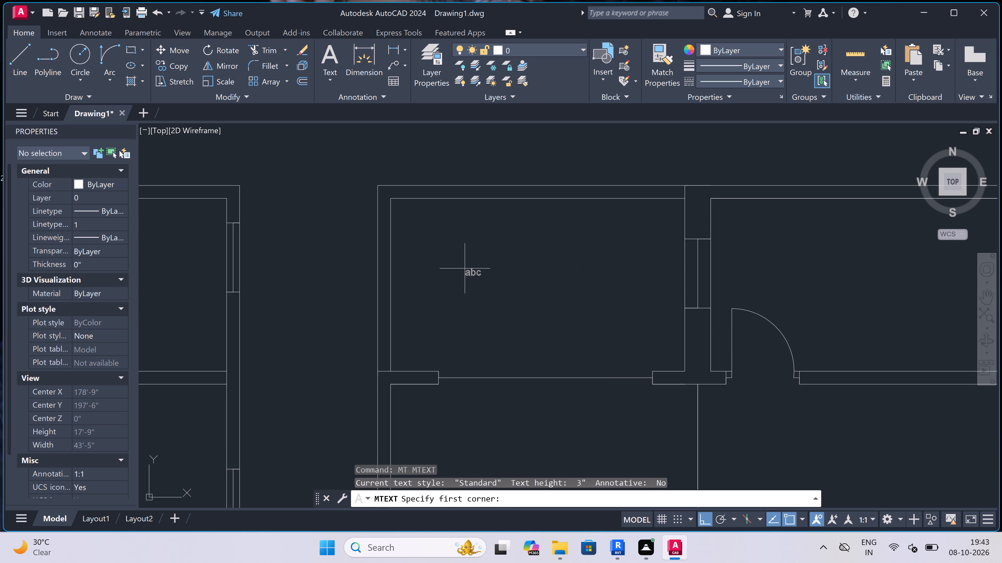
pyautogui.moveTo(458, 271); pyautogui.dragTo(460, 271)
pyautogui.click(806, 289)
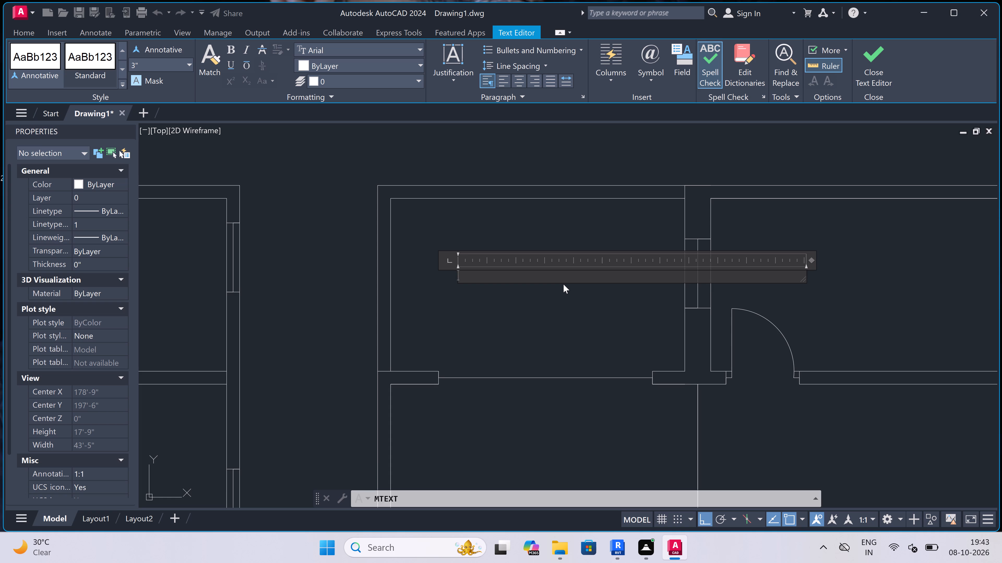
pyautogui.press('u')
pyautogui.press('t')
pyautogui.write('ILITY WASH')
pyautogui.press('Return')
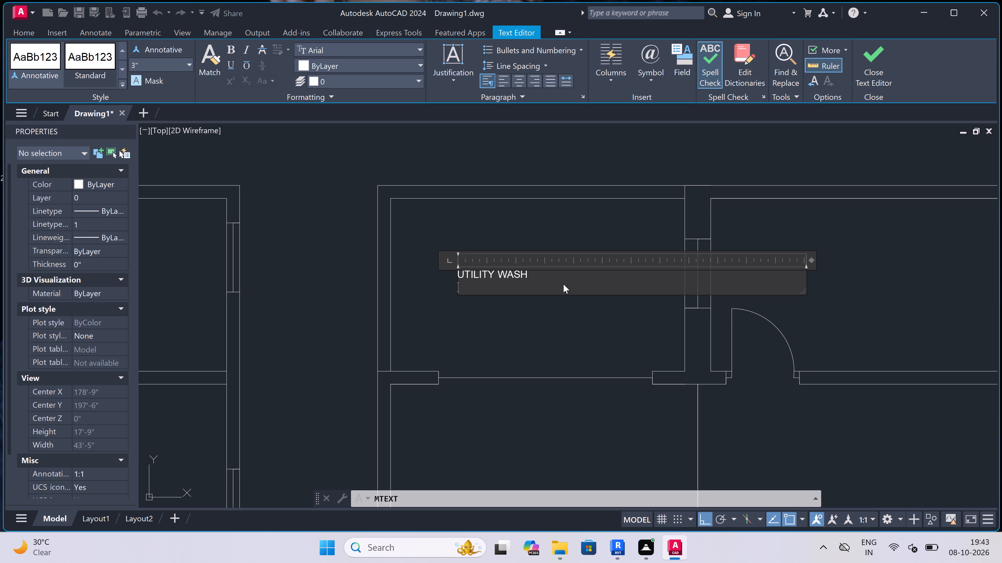
pyautogui.press('b')
pyautogui.write('LOW')
pyautogui.click(462, 282)
pyautogui.press('e')
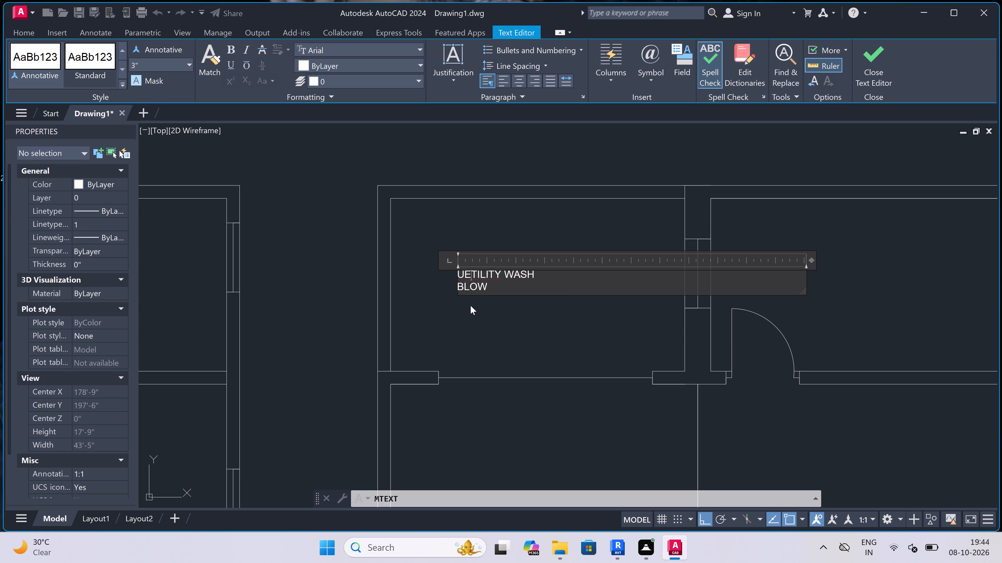
pyautogui.press('BackSpace')
pyautogui.scroll(3, 472, 278)
pyautogui.click(439, 318)
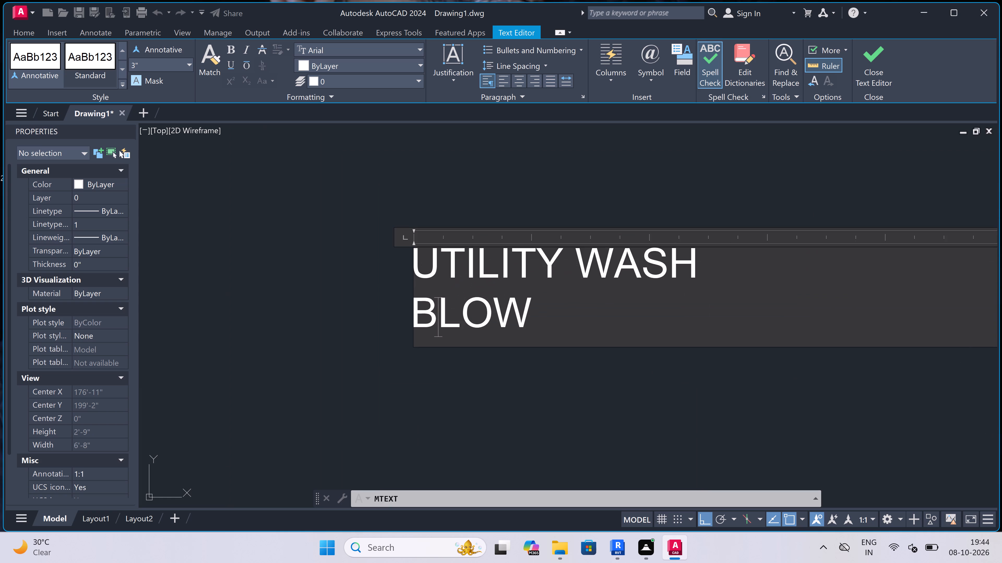
pyautogui.press('e')
pyautogui.click(430, 363)
# Add a two-line multiline text label reading TOILET and 10'0"x5'0" in the second plan's top-right room.
pyautogui.scroll(-7, 440, 316)
pyautogui.scroll(2, 557, 315)
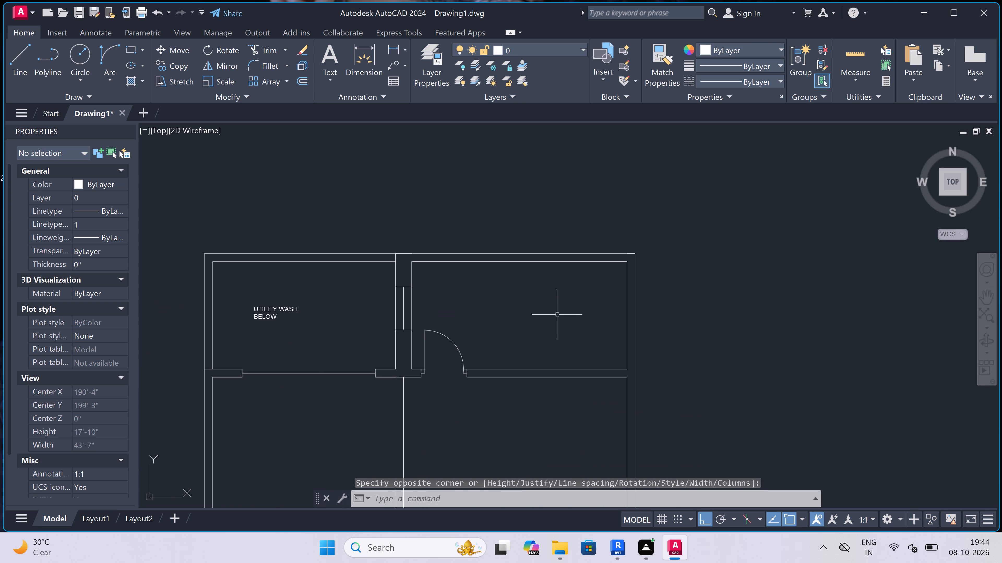
pyautogui.press('m')
pyautogui.press('t')
pyautogui.press('space')
pyautogui.scroll(2, 432, 290)
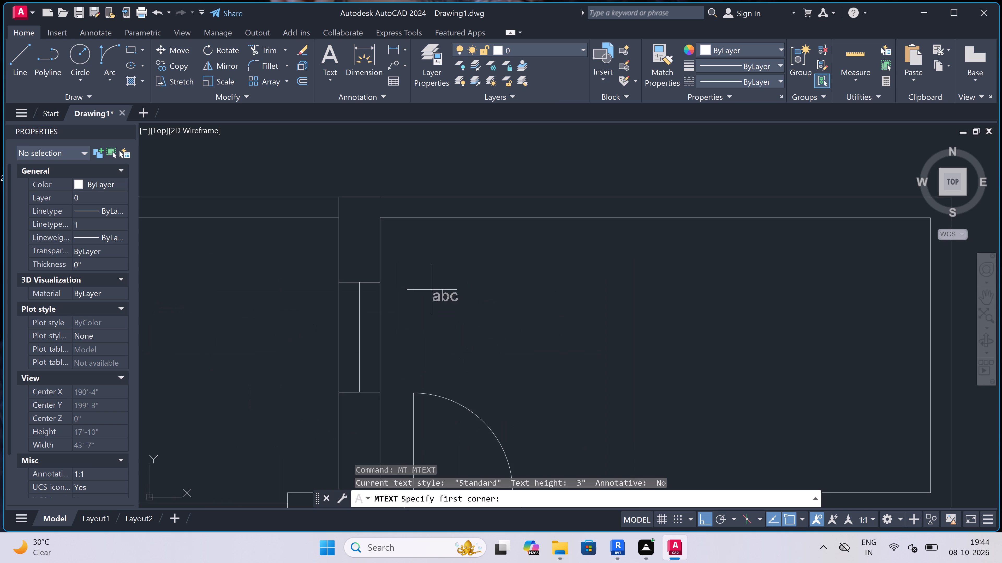
pyautogui.moveTo(421, 284); pyautogui.dragTo(463, 284)
pyautogui.click(811, 304)
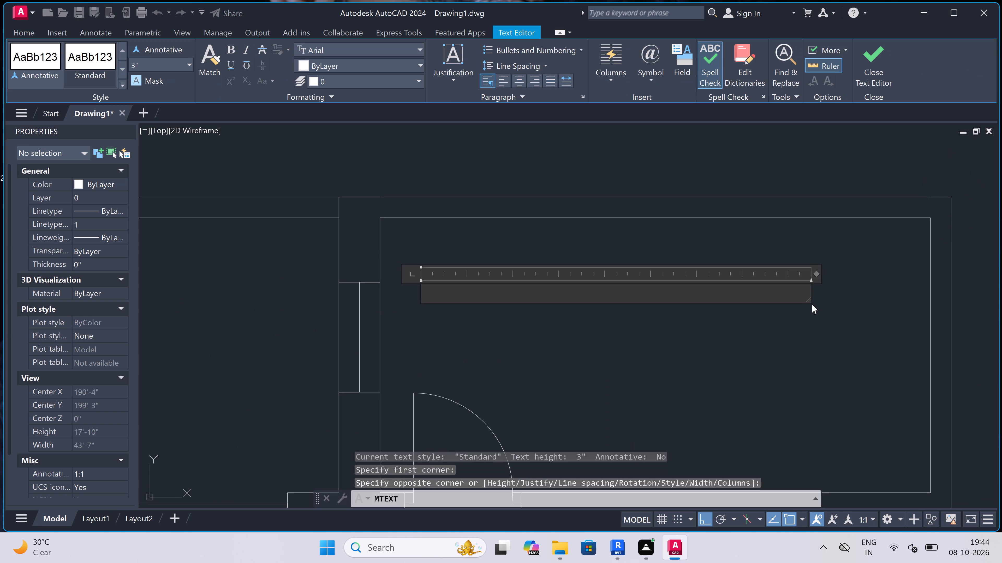
pyautogui.write('TOILET')
pyautogui.press('Return')
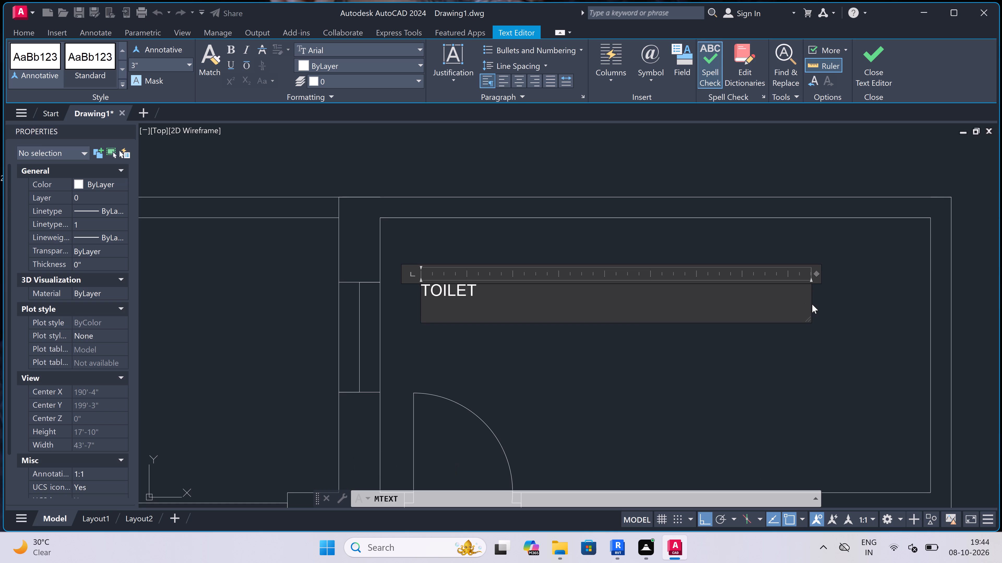
pyautogui.write("10'0")
pyautogui.hotkey('shift', '"')
pyautogui.press('x')
pyautogui.write('5\'0"')
pyautogui.click(569, 323)
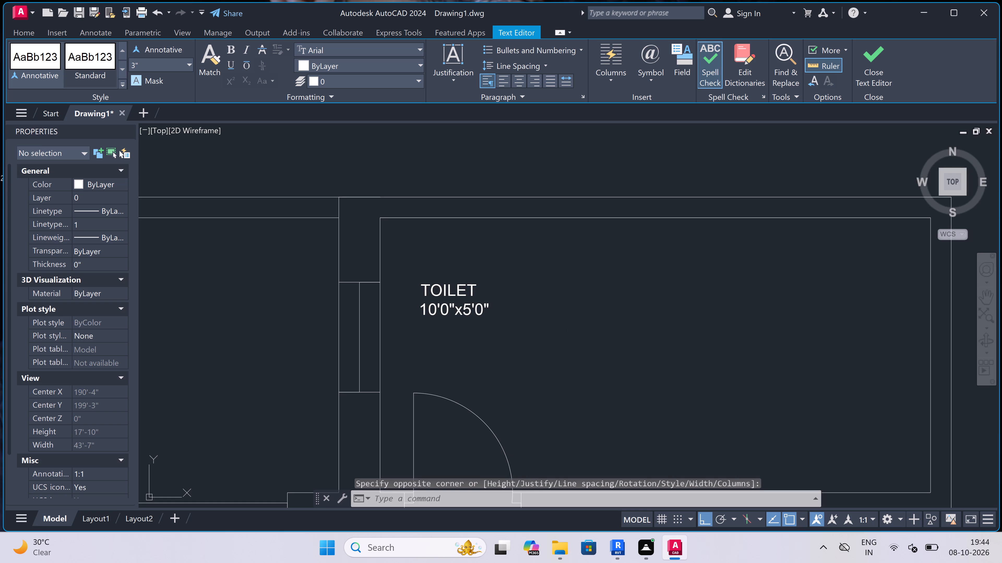
# Add a two-line multiline text label reading BEDROOM and 10'4"x12'10" in the second plan's room directly below the top-right toilet.
pyautogui.scroll(-6, 545, 284)
pyautogui.press('space')
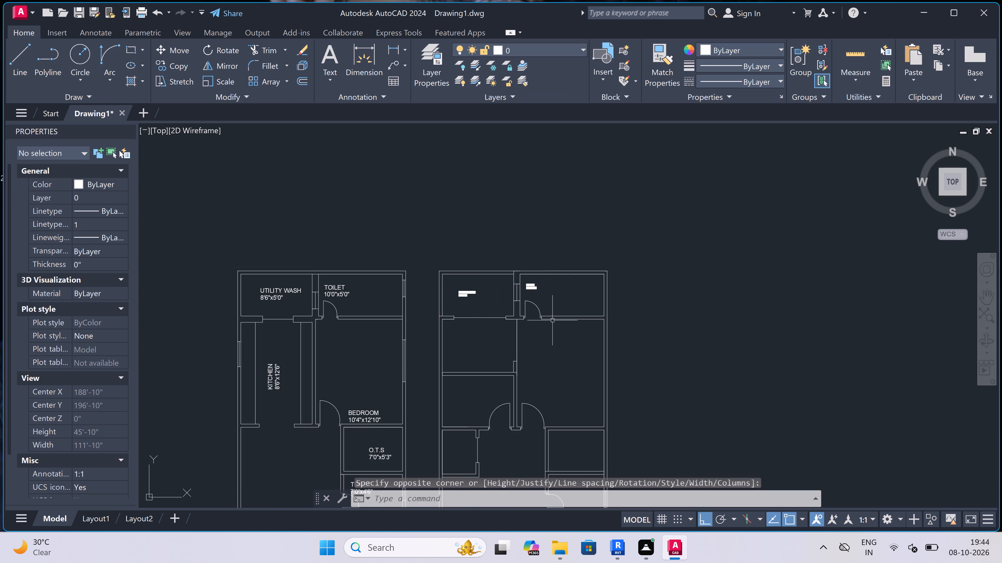
pyautogui.scroll(4, 553, 320)
pyautogui.moveTo(535, 331); pyautogui.dragTo(575, 339)
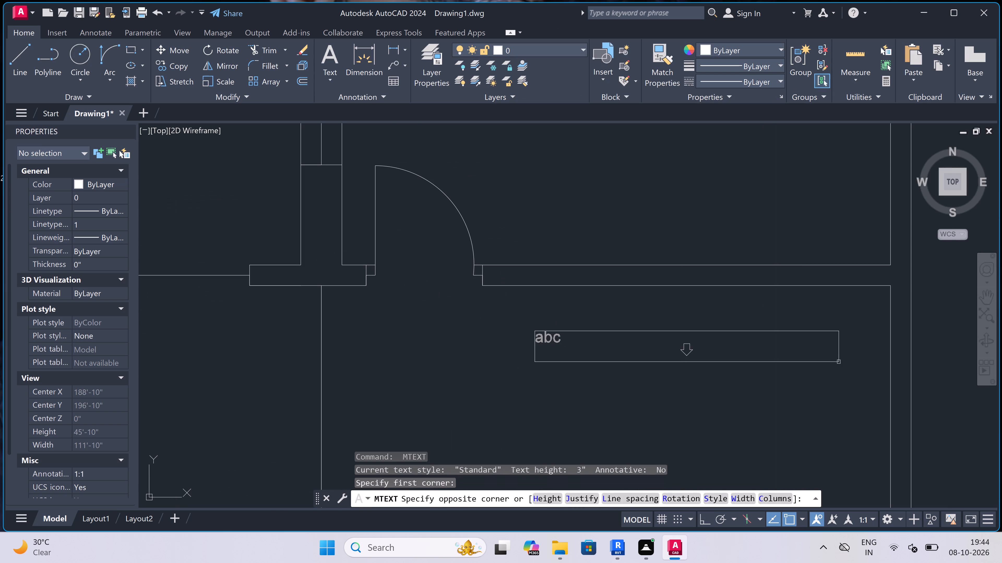
pyautogui.click(922, 354)
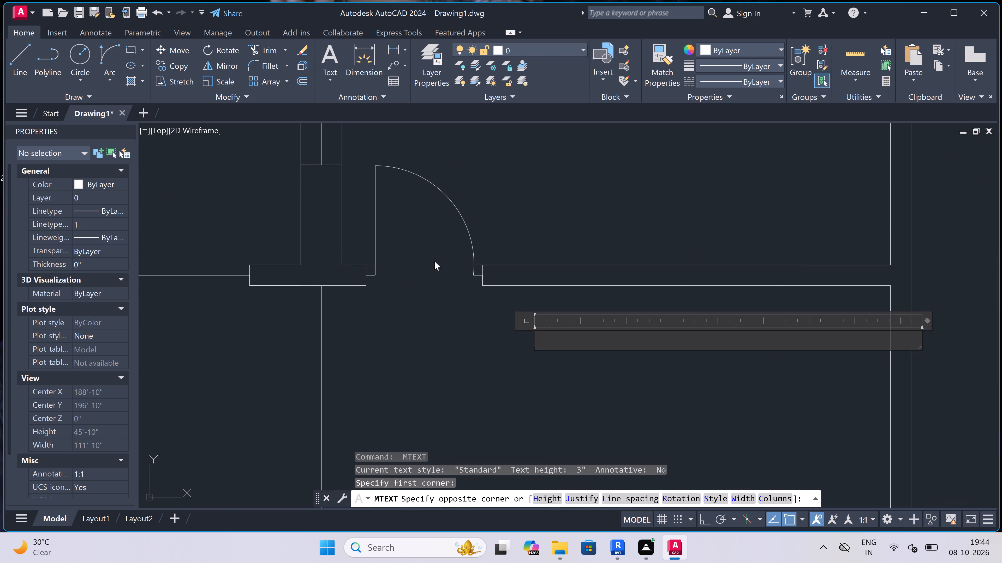
pyautogui.scroll(-2, 434, 261)
pyautogui.scroll(3, 570, 313)
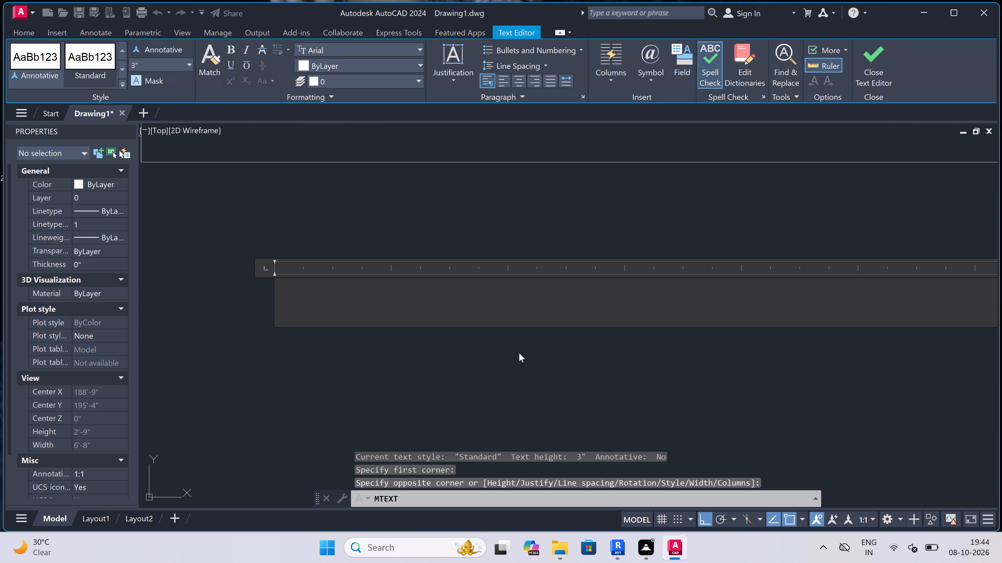
pyautogui.scroll(-1, 519, 353)
pyautogui.scroll(1, 518, 351)
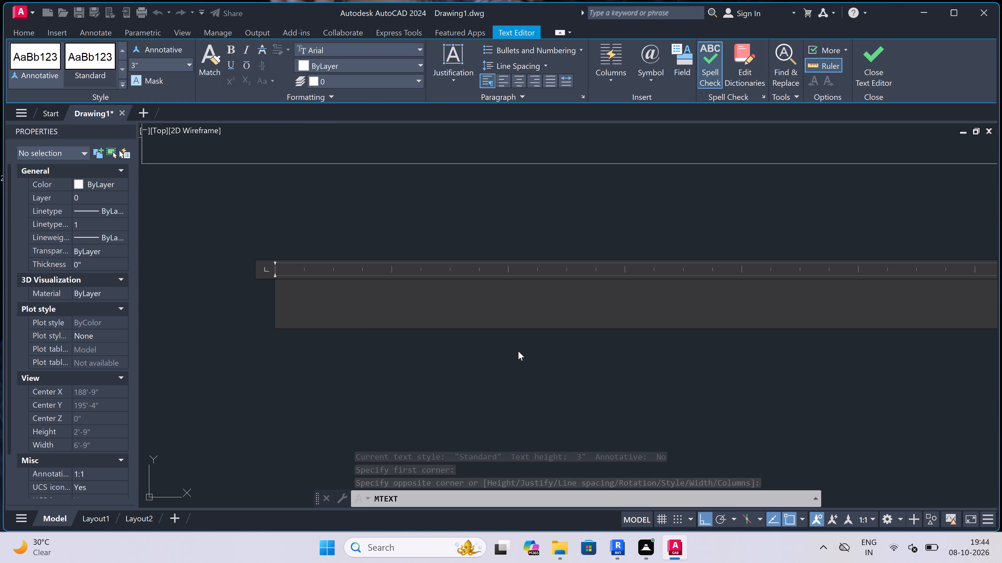
pyautogui.write('BED')
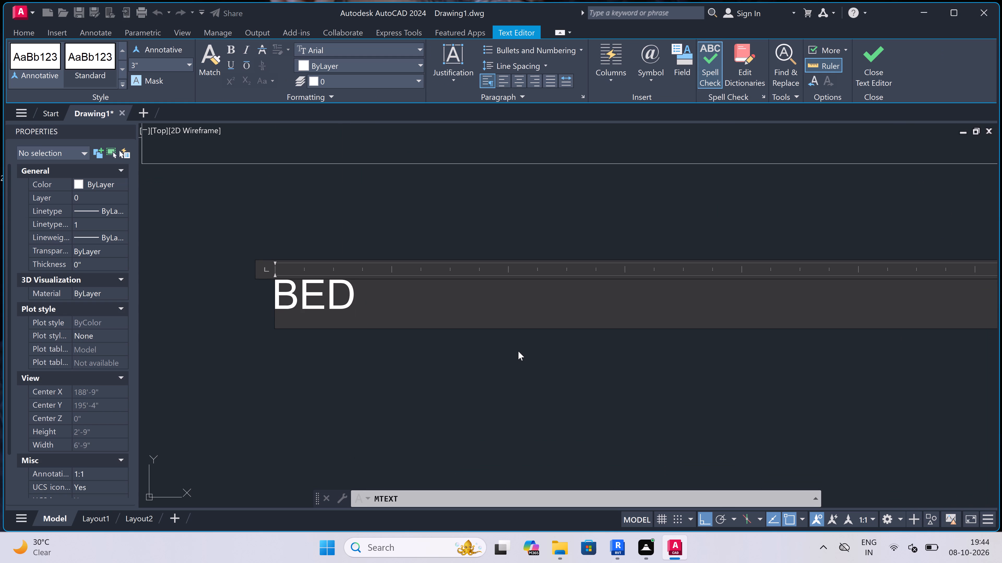
pyautogui.write('ROOM')
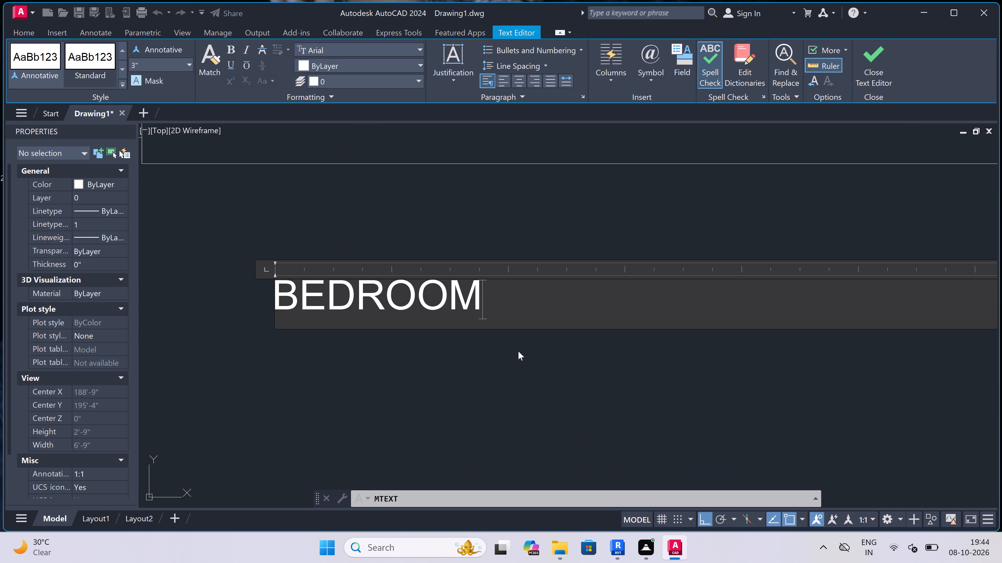
pyautogui.press('Return')
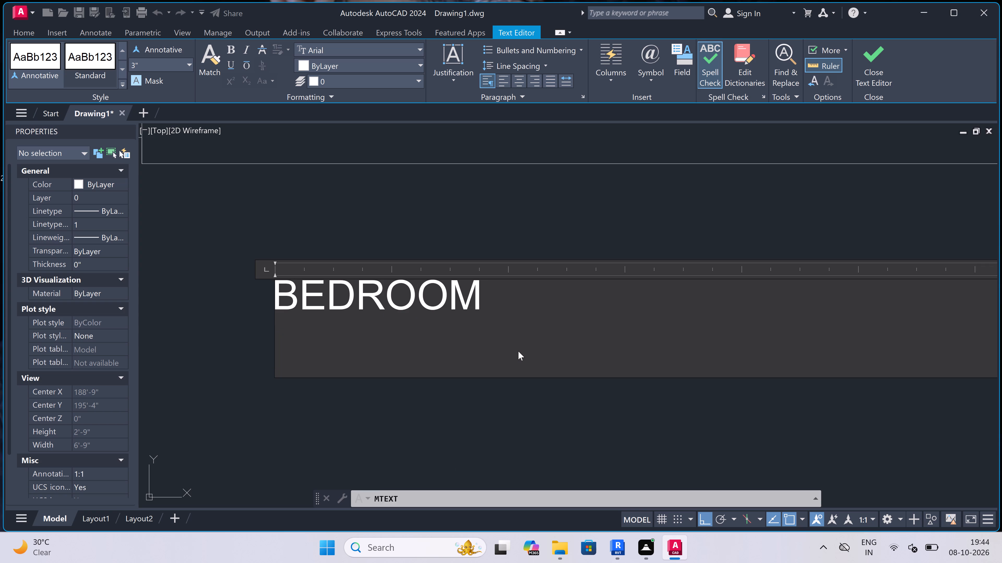
pyautogui.write('10')
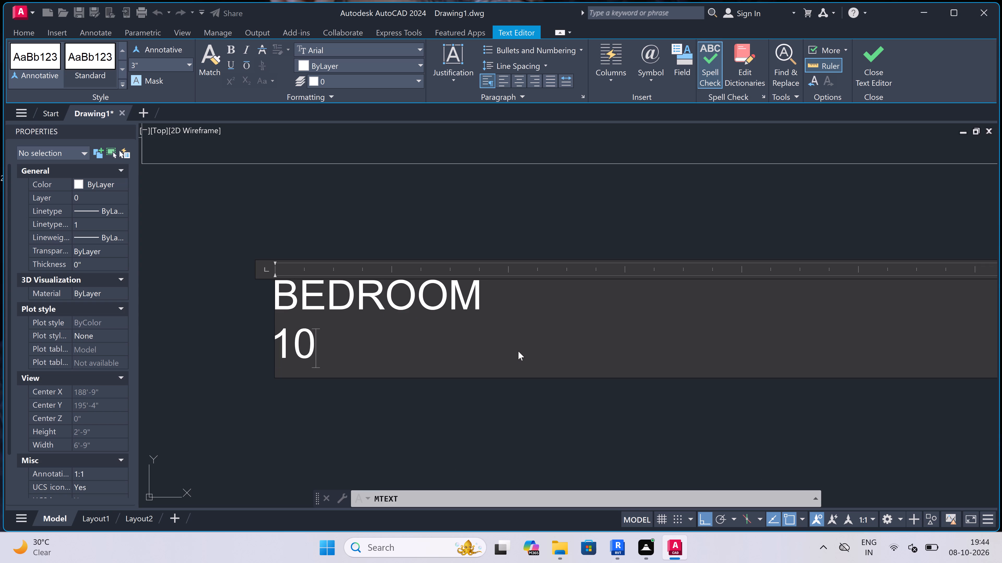
pyautogui.press("'")
pyautogui.press('4')
pyautogui.hotkey('shift', '"')
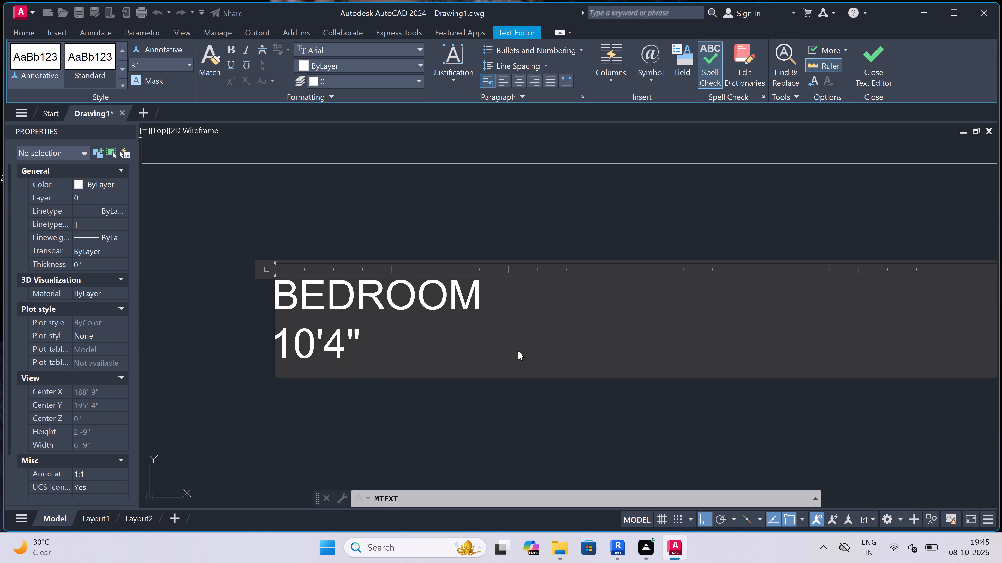
pyautogui.write('x12')
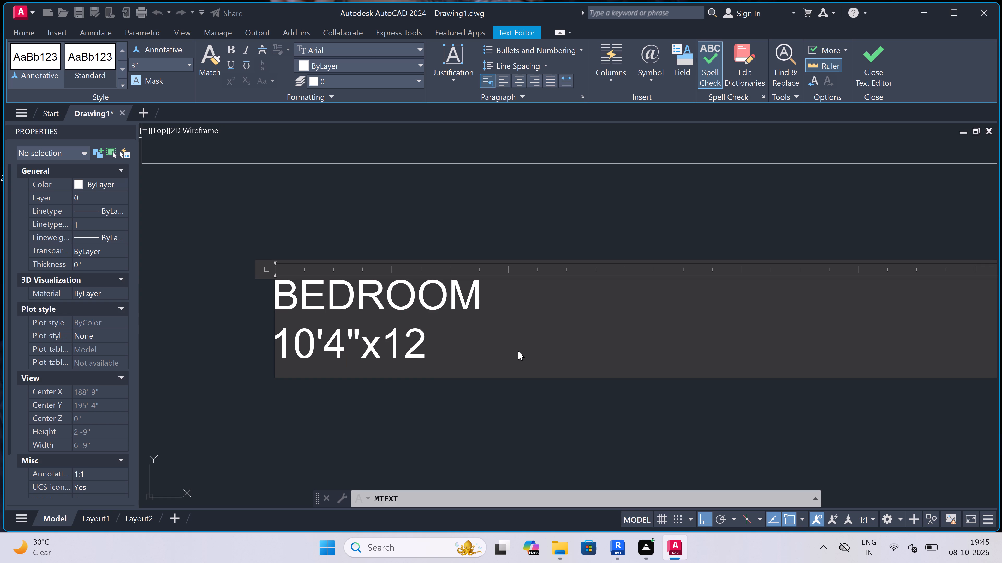
pyautogui.write('\'10"')
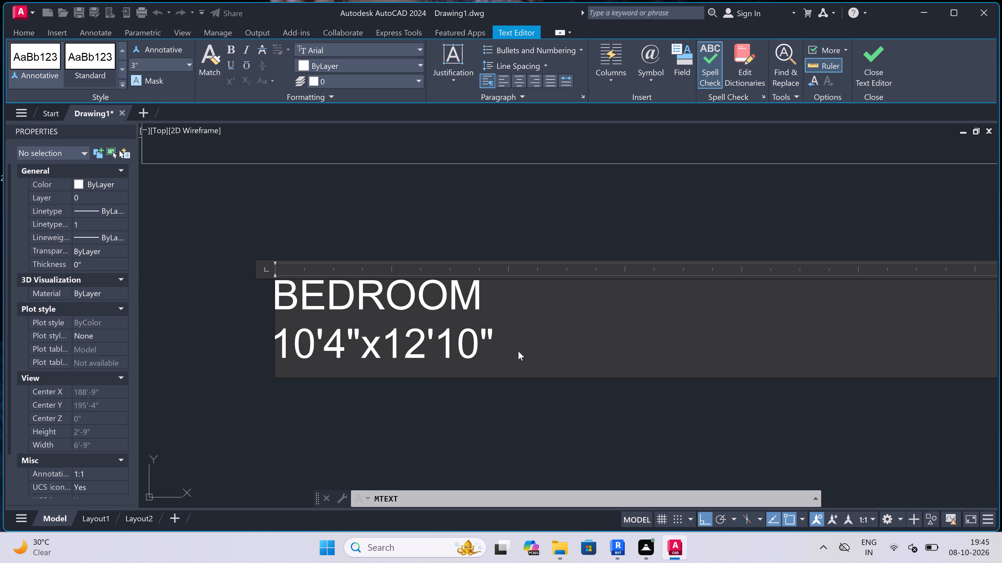
pyautogui.click(372, 404)
# Add a two-line multiline text label reading O.T.S and BELOW in the second plan's small right-hand room below the bedroom.
pyautogui.scroll(-5, 431, 284)
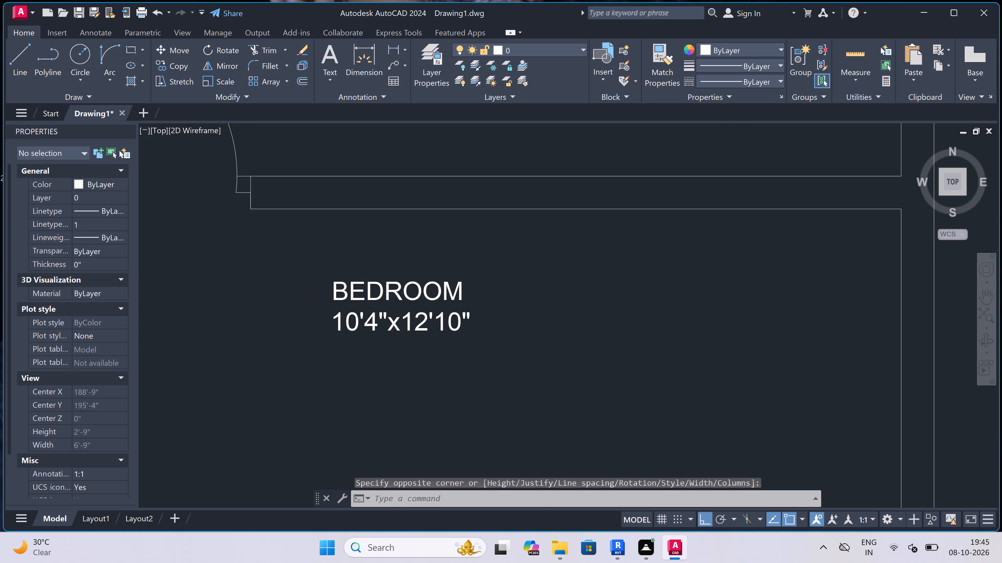
pyautogui.scroll(-5, 432, 284)
pyautogui.scroll(4, 434, 362)
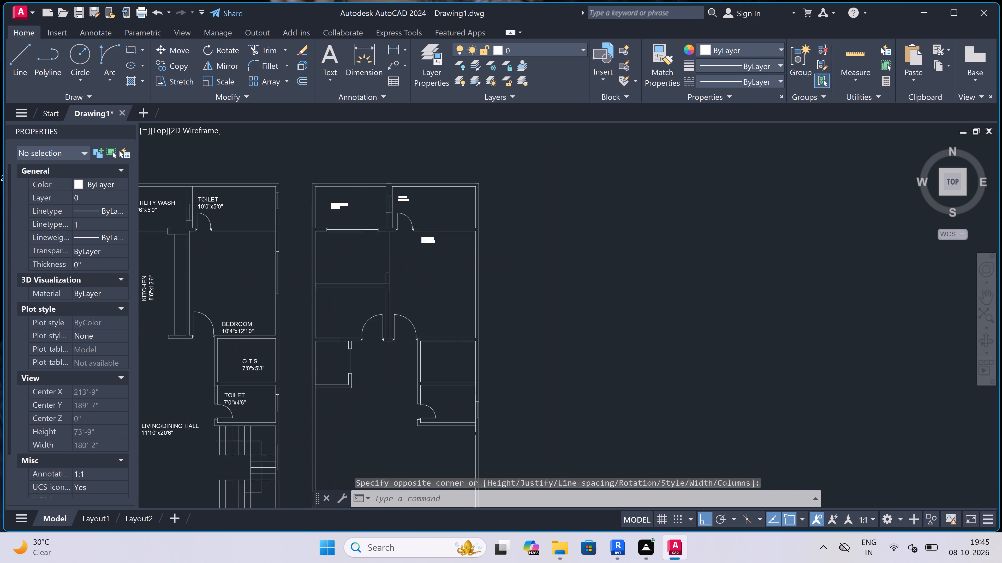
pyautogui.press('space')
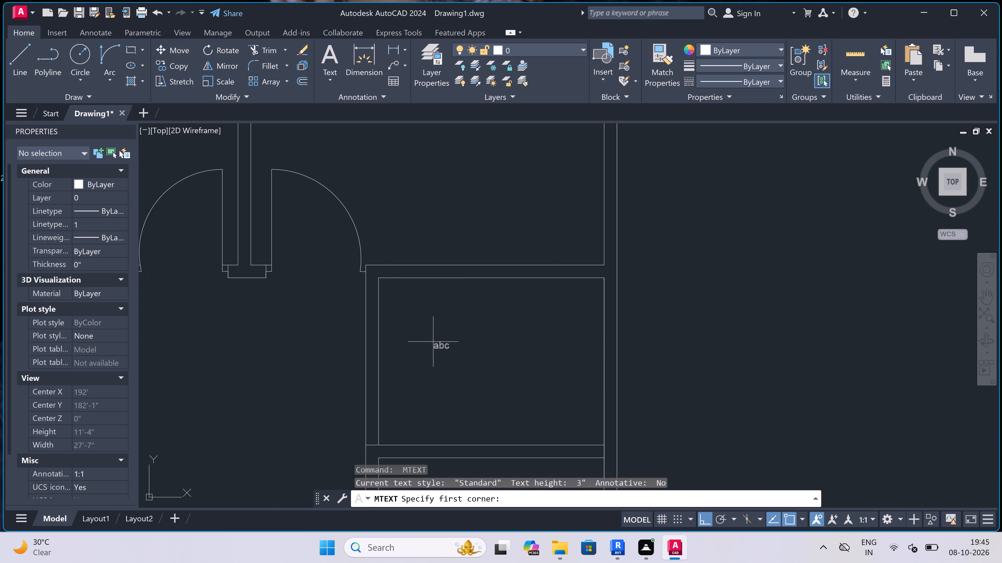
pyautogui.moveTo(452, 352); pyautogui.dragTo(469, 360)
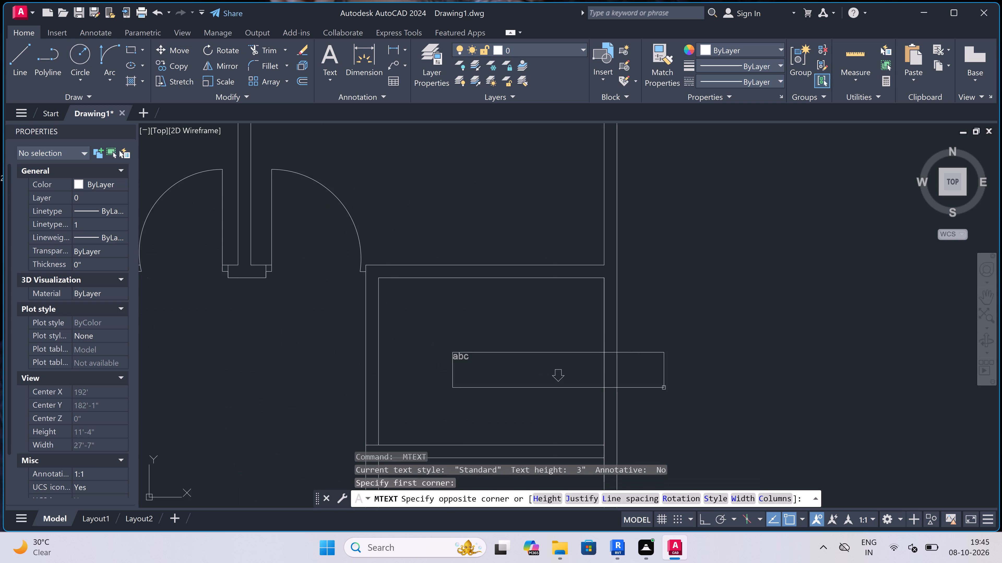
pyautogui.click(702, 386)
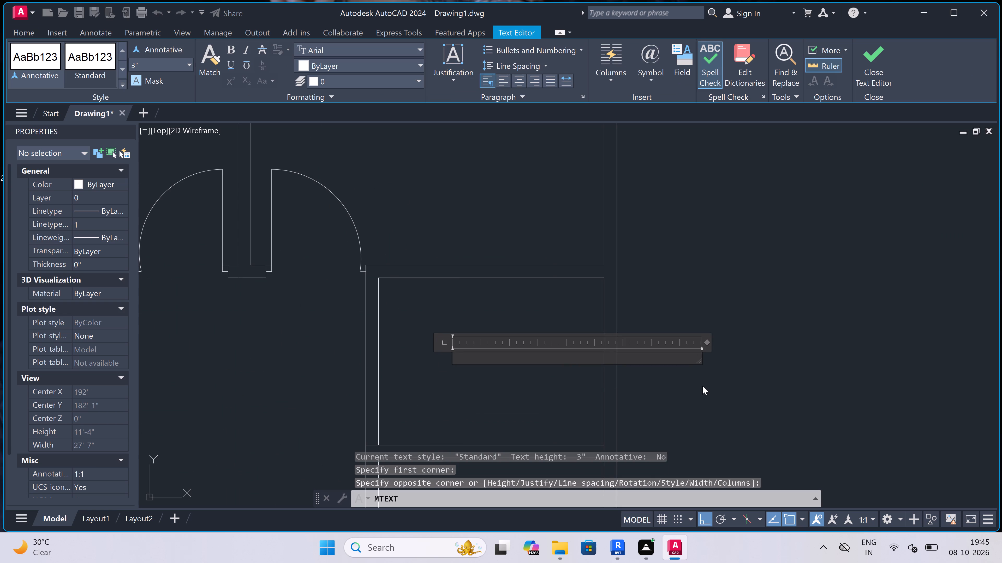
pyautogui.write('o.')
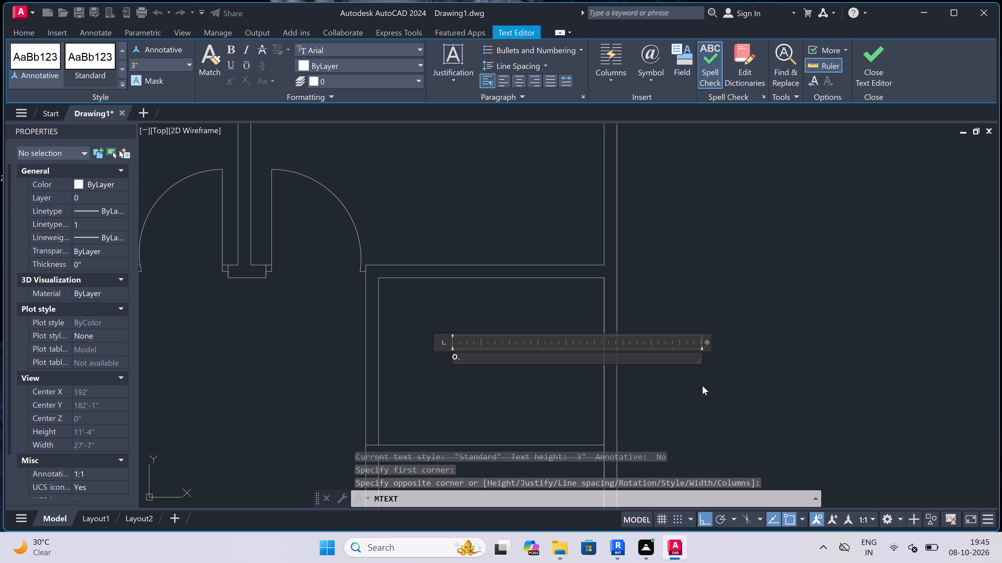
pyautogui.press('BackSpace')
pyautogui.press('BackSpace')
pyautogui.press('BackSpace')
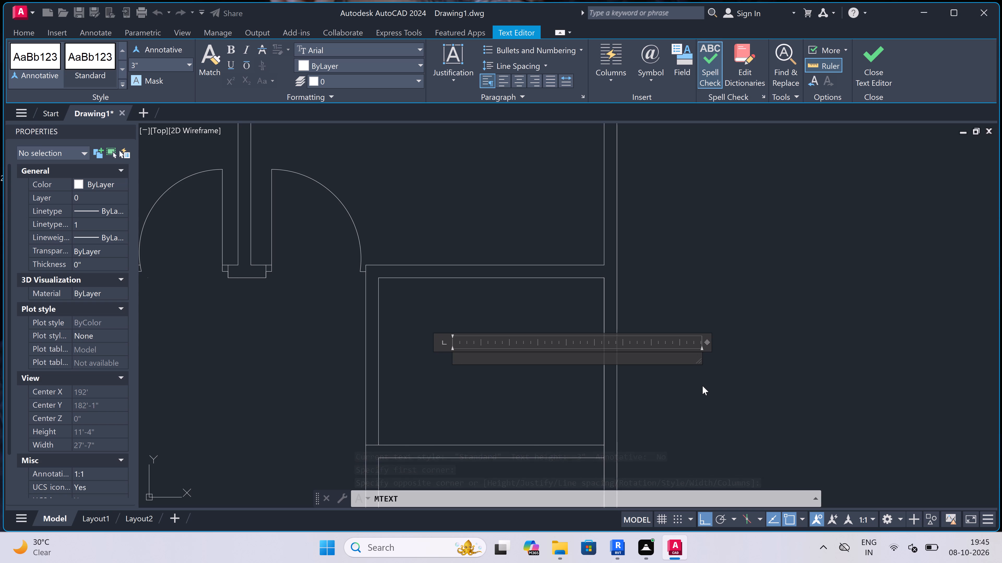
pyautogui.write('O.T.')
pyautogui.press('s')
pyautogui.press('Return')
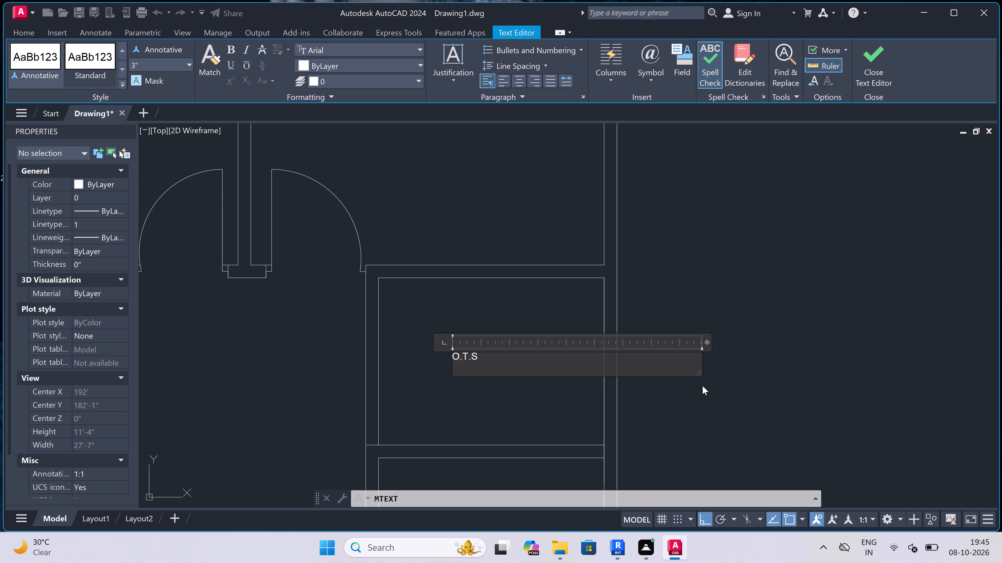
pyautogui.write('BE')
pyautogui.write('LO')
pyautogui.press('w')
pyautogui.click(462, 386)
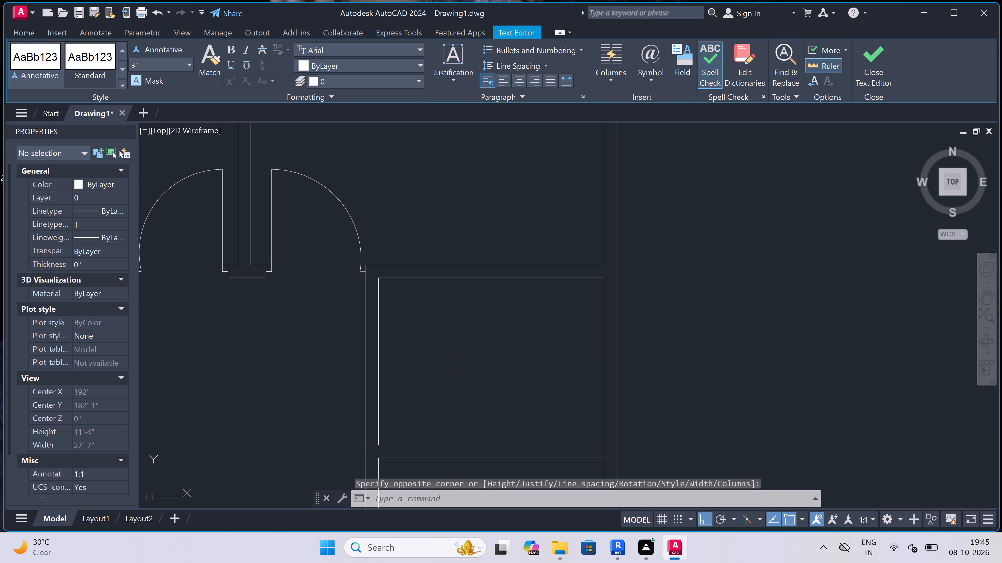
# Add a two-line multiline text label reading TOILET and 7'0"x4'6" in the second plan's room directly below the O.T.S space.
pyautogui.scroll(-8, 468, 329)
pyautogui.scroll(3, 466, 340)
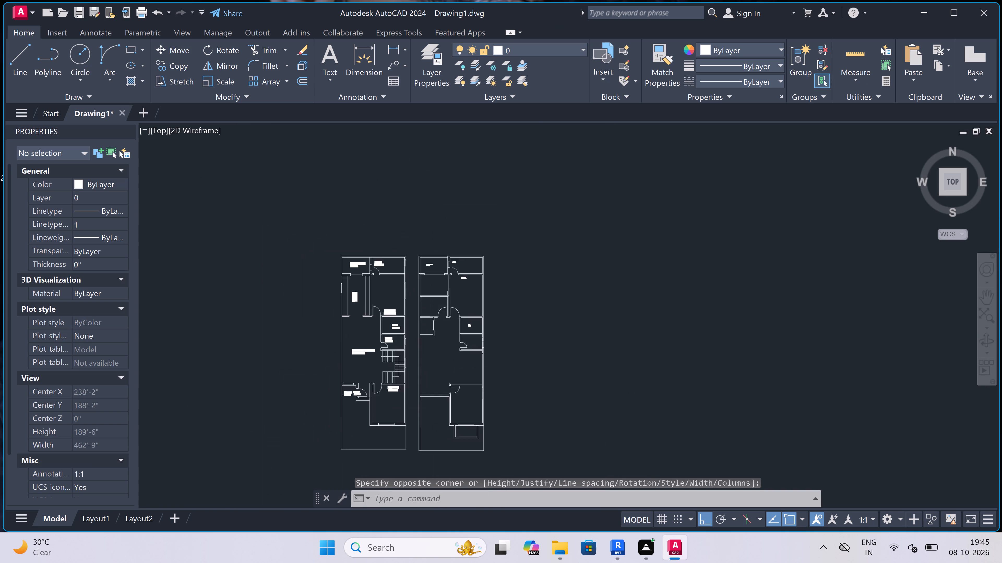
pyautogui.scroll(3, 466, 340)
pyautogui.press('space')
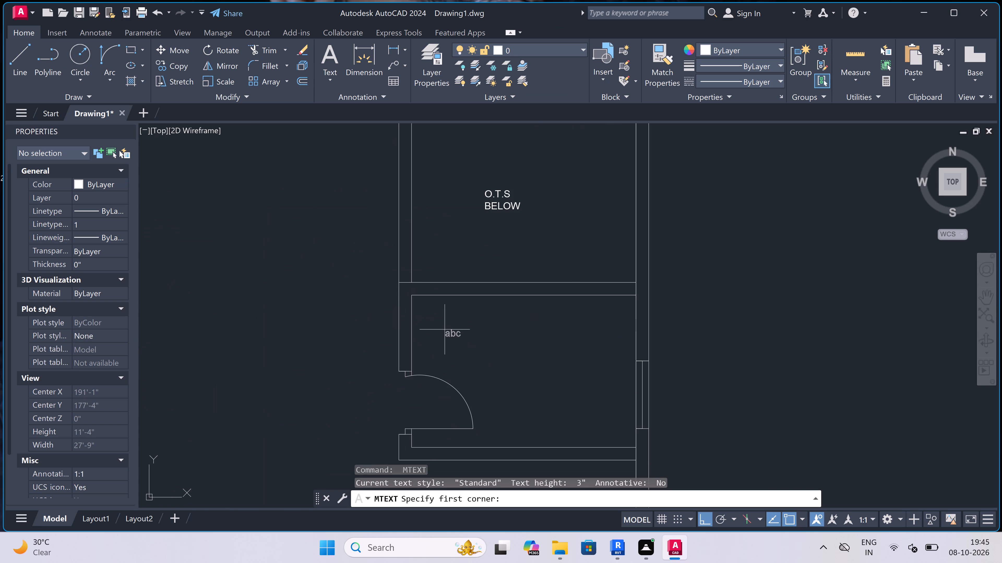
pyautogui.moveTo(430, 327); pyautogui.dragTo(438, 327)
pyautogui.click(713, 344)
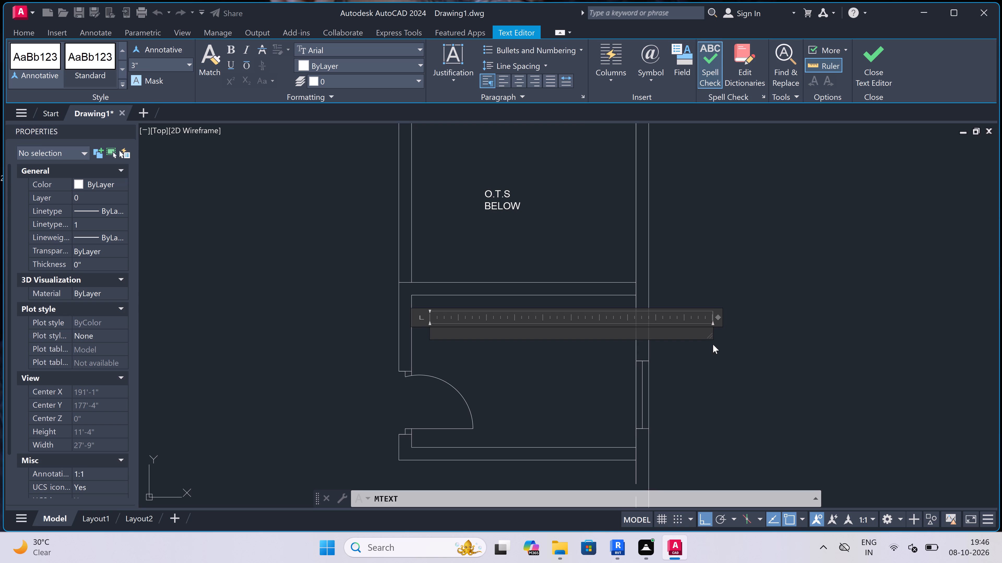
pyautogui.scroll(2, 465, 333)
pyautogui.scroll(-3, 465, 333)
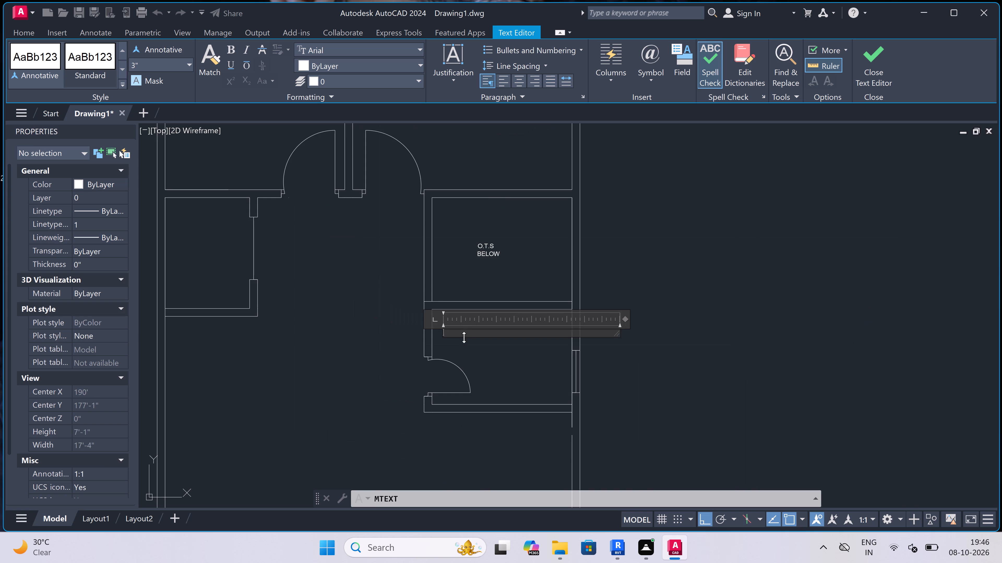
pyautogui.scroll(3, 461, 342)
pyautogui.scroll(-2, 462, 338)
pyautogui.scroll(1, 463, 340)
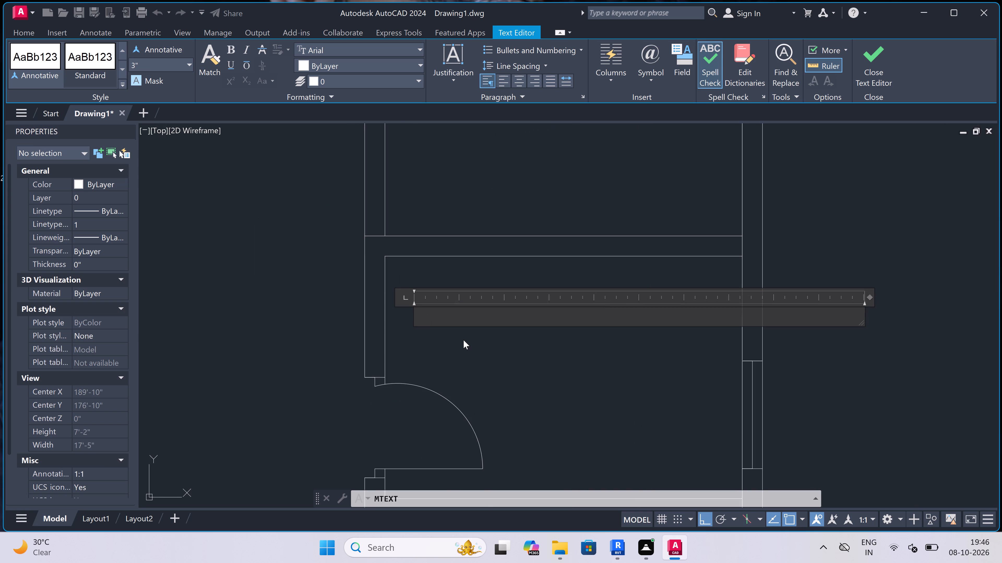
pyautogui.write('TOILET')
pyautogui.press('Return')
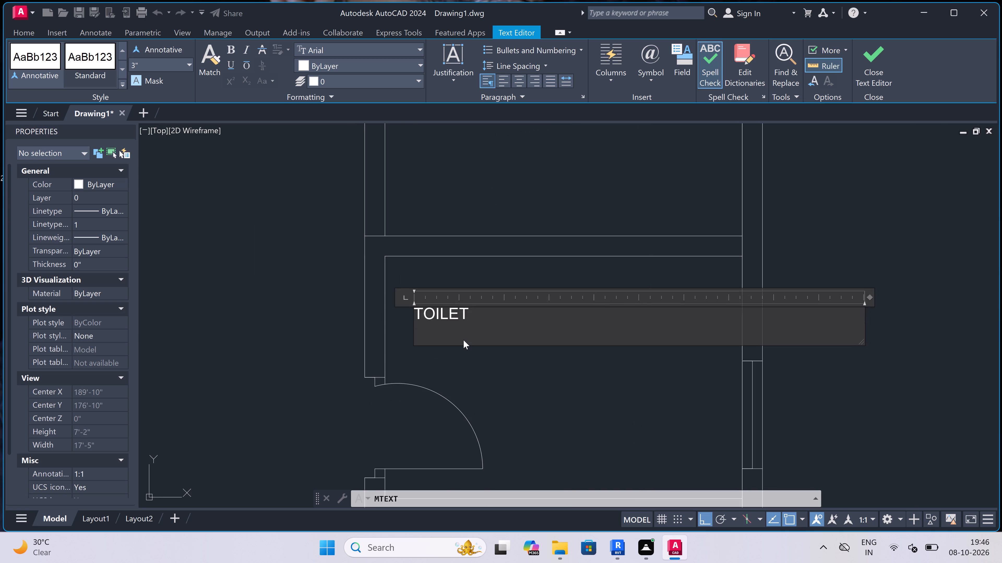
pyautogui.write("7'0")
pyautogui.write('"x')
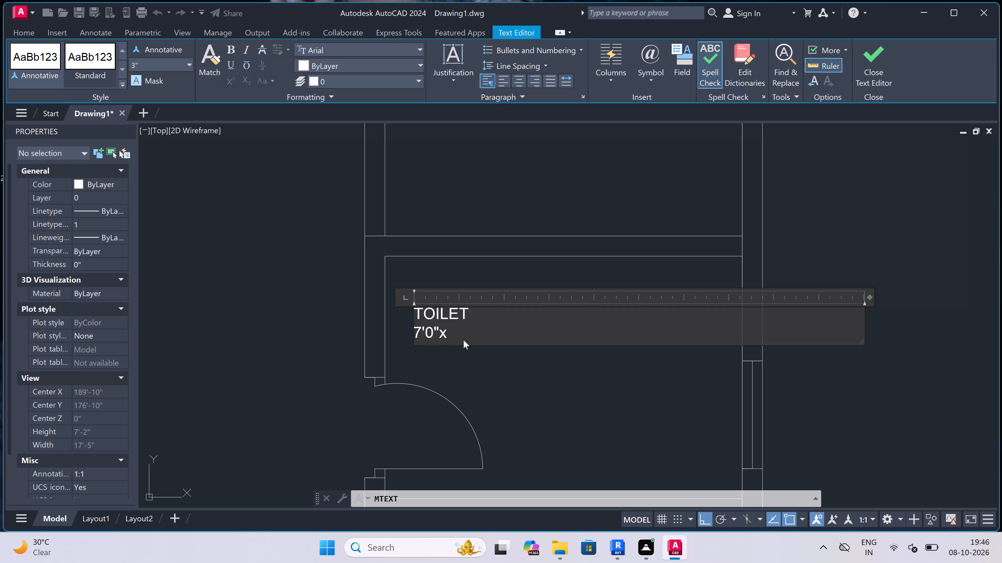
pyautogui.press('4')
pyautogui.press("'")
pyautogui.write('6"')
pyautogui.click(462, 371)
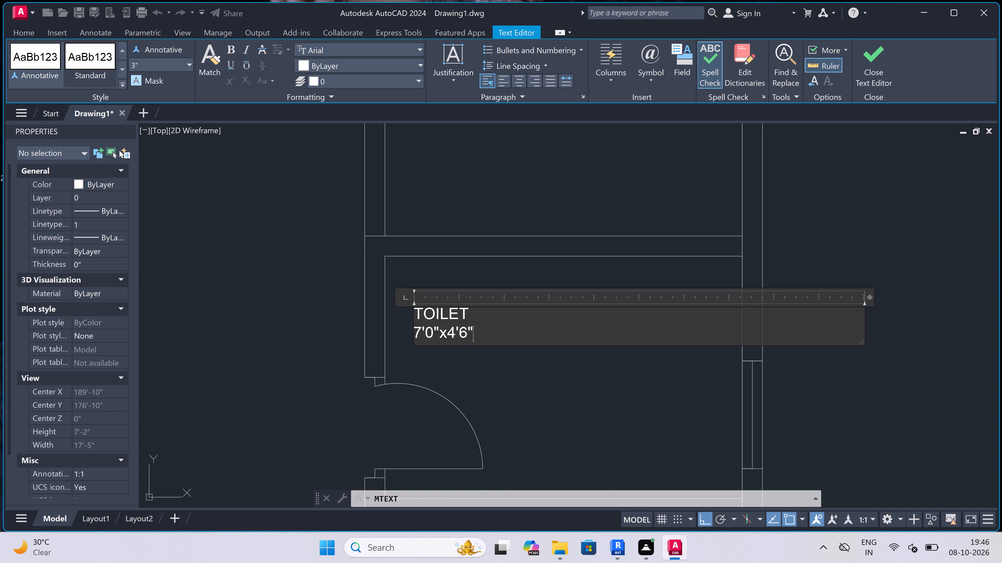
# Extend the inner line of the second plan's right outer wall across the gap just below the lower toilet.
pyautogui.scroll(-6, 464, 313)
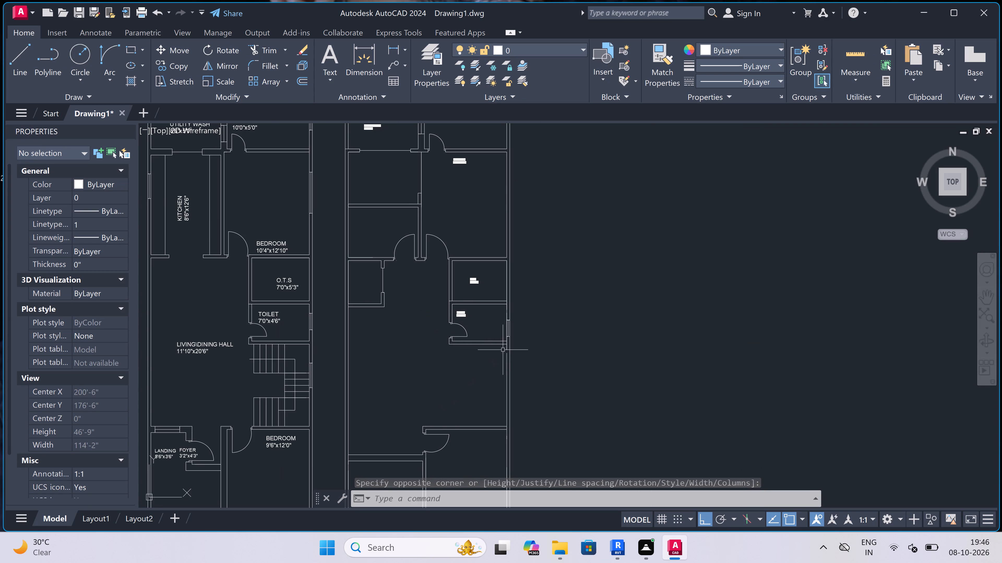
pyautogui.scroll(4, 506, 347)
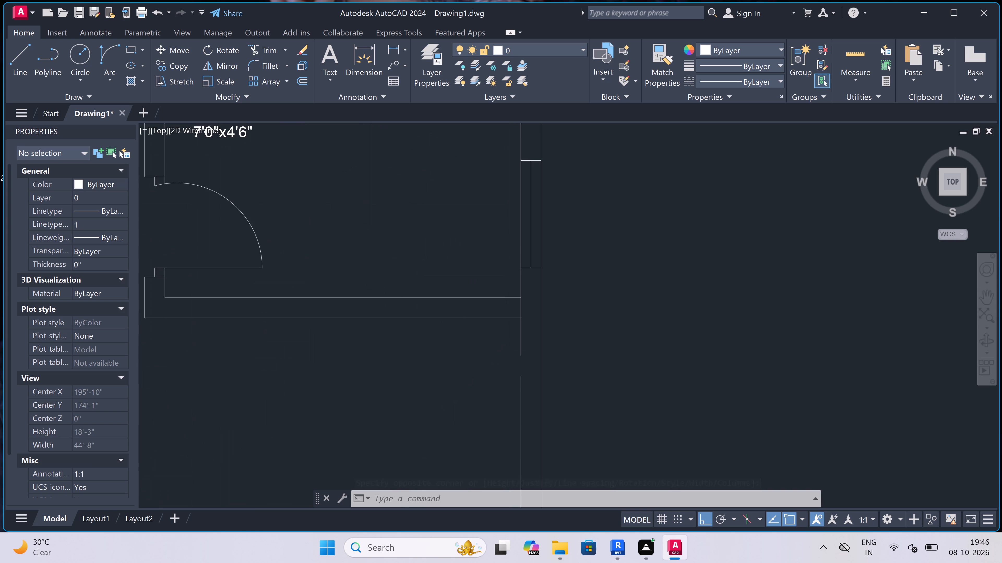
pyautogui.press('e')
pyautogui.press('x')
pyautogui.press('space')
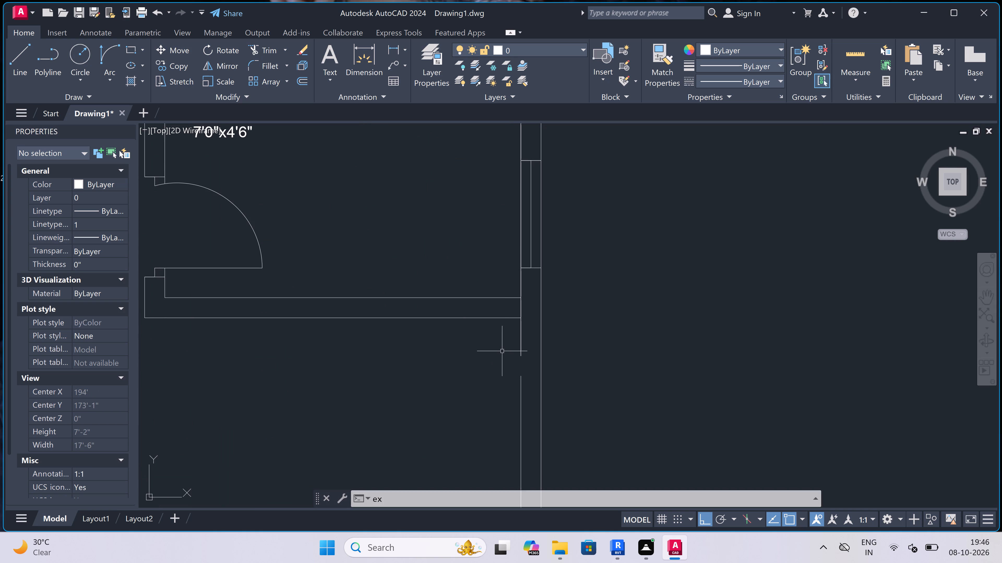
pyautogui.click(511, 342)
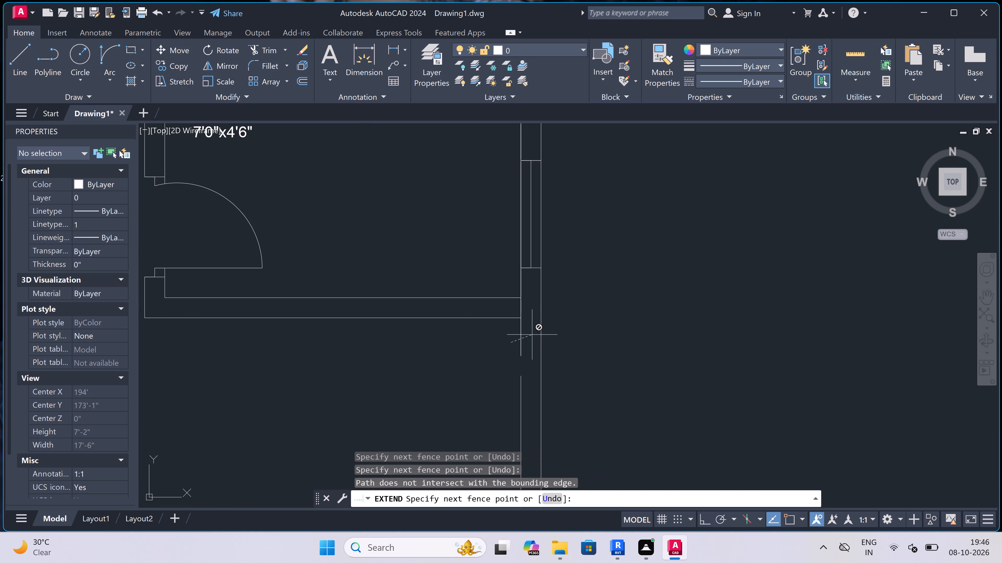
pyautogui.doubleClick(521, 389)
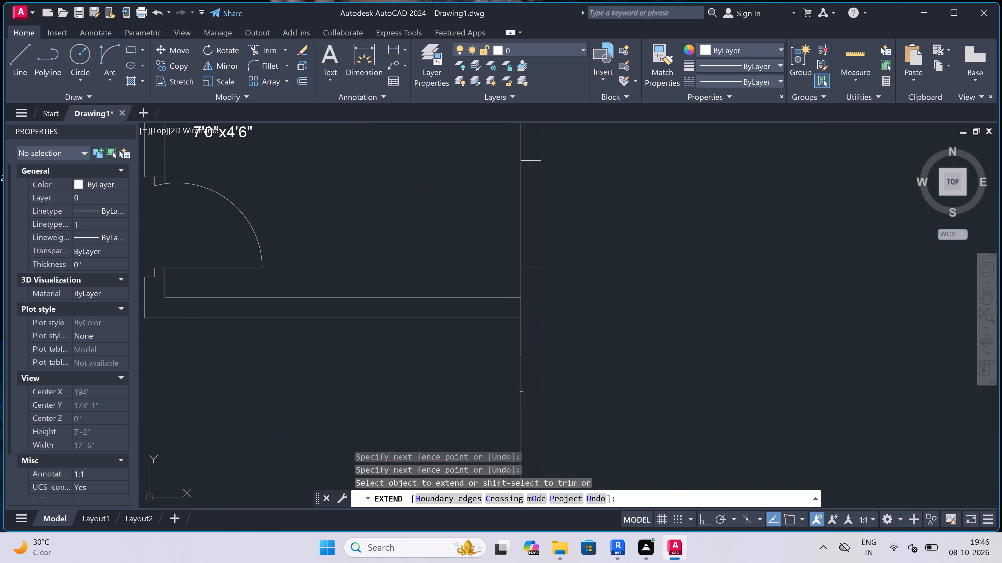
pyautogui.press('Escape')
# Trim the inner wall line between the two lines of the toilet's bottom wall where it meets the outer wall.
pyautogui.press('t')
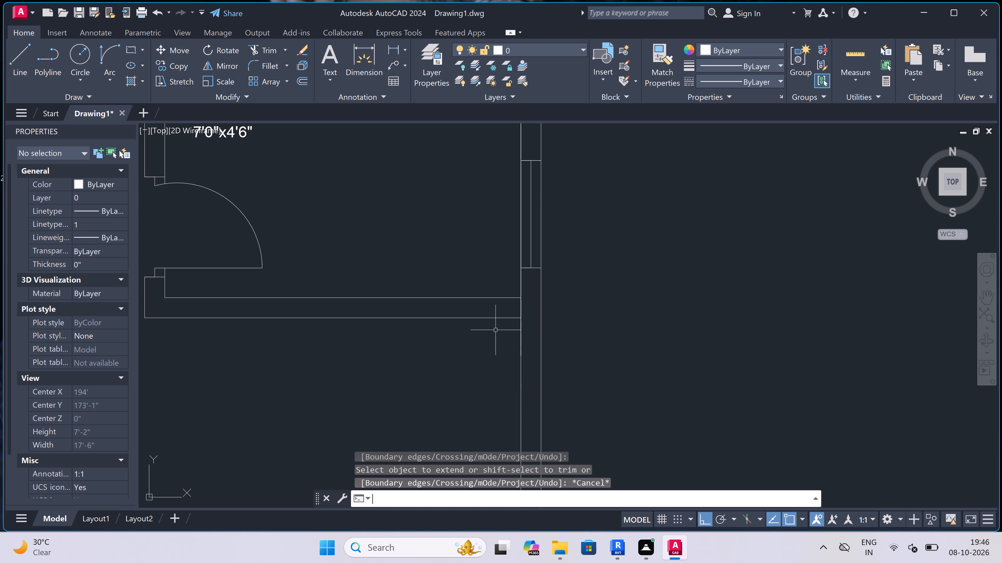
pyautogui.press('r')
pyautogui.press('space')
pyautogui.scroll(2, 518, 307)
pyautogui.doubleClick(518, 305)
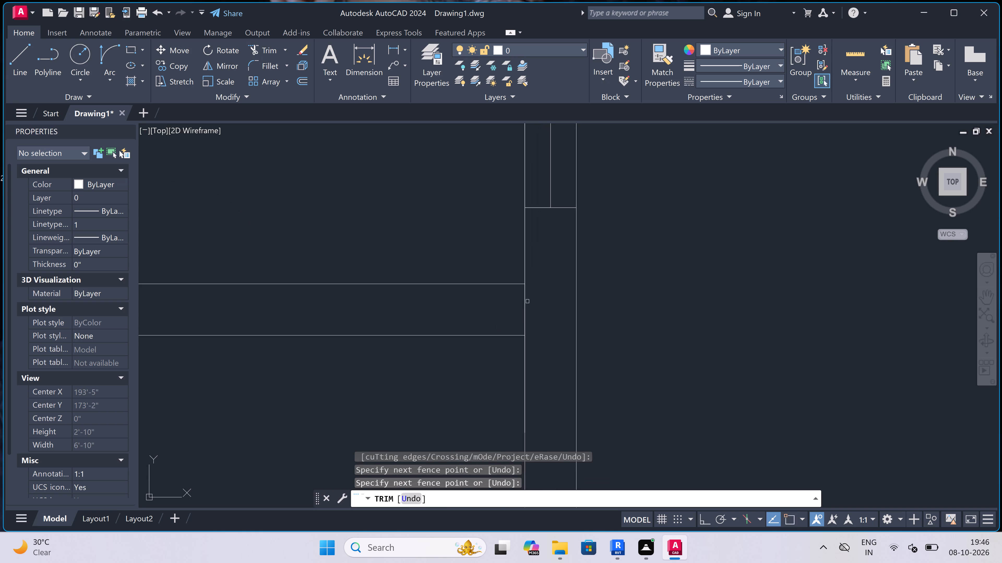
pyautogui.click(537, 297)
pyautogui.click(512, 301)
pyautogui.click(531, 297)
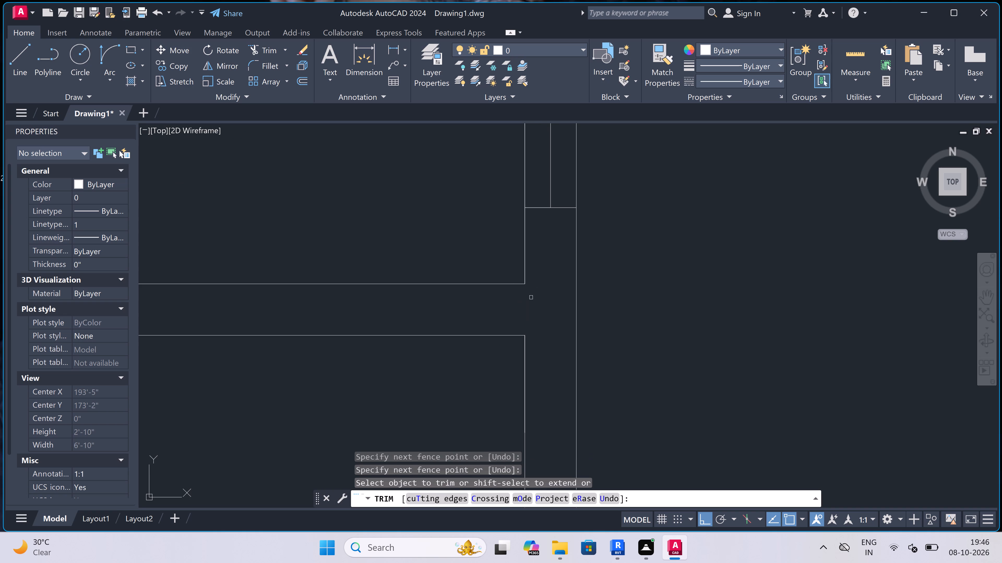
pyautogui.press('Escape')
# Draw stair lines from the toilet wall's lower-left corner down to the bedroom wall, back up 3', and across to the outer wall.
pyautogui.scroll(-5, 496, 286)
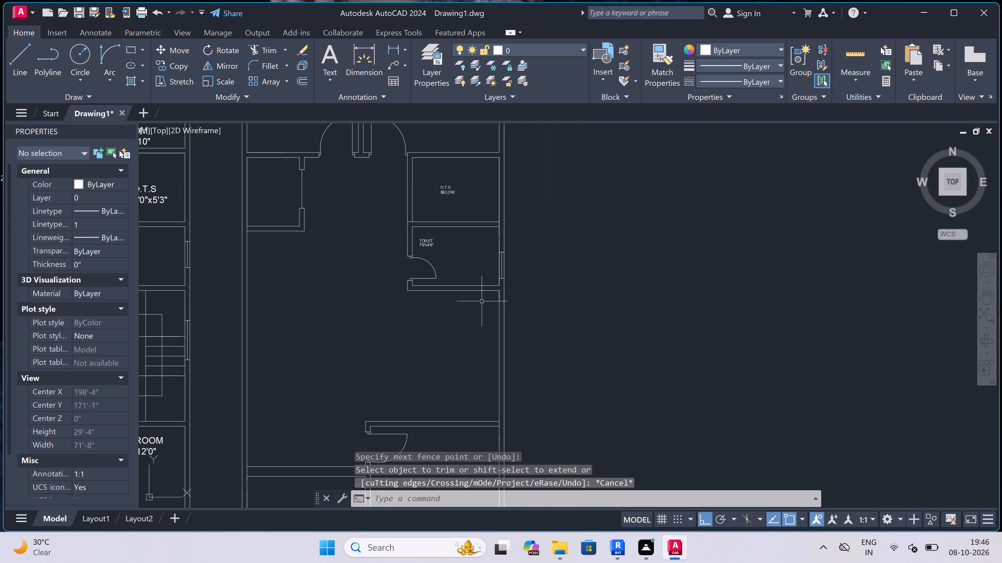
pyautogui.write('l')
pyautogui.press('space')
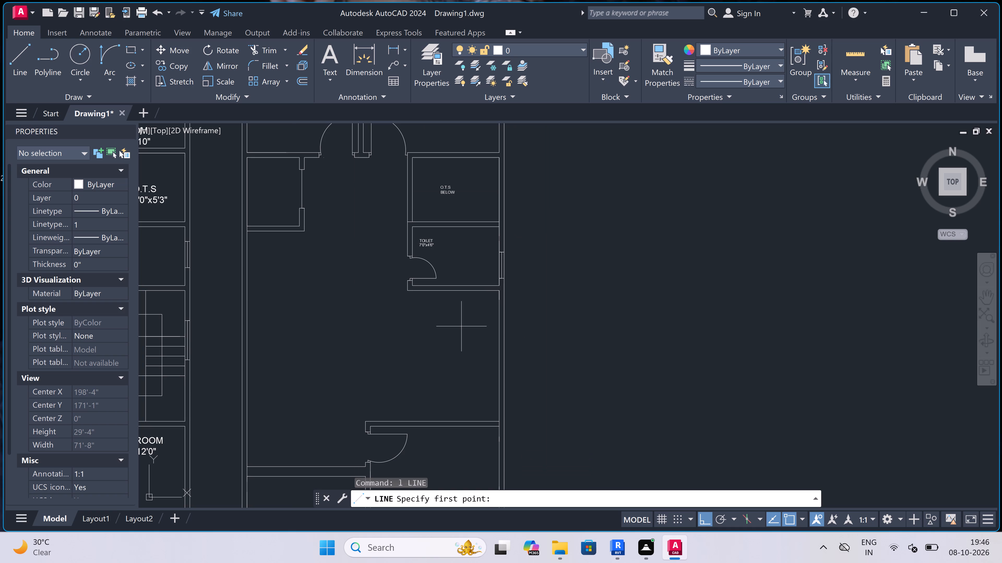
pyautogui.scroll(-1, 461, 326)
pyautogui.scroll(2, 447, 371)
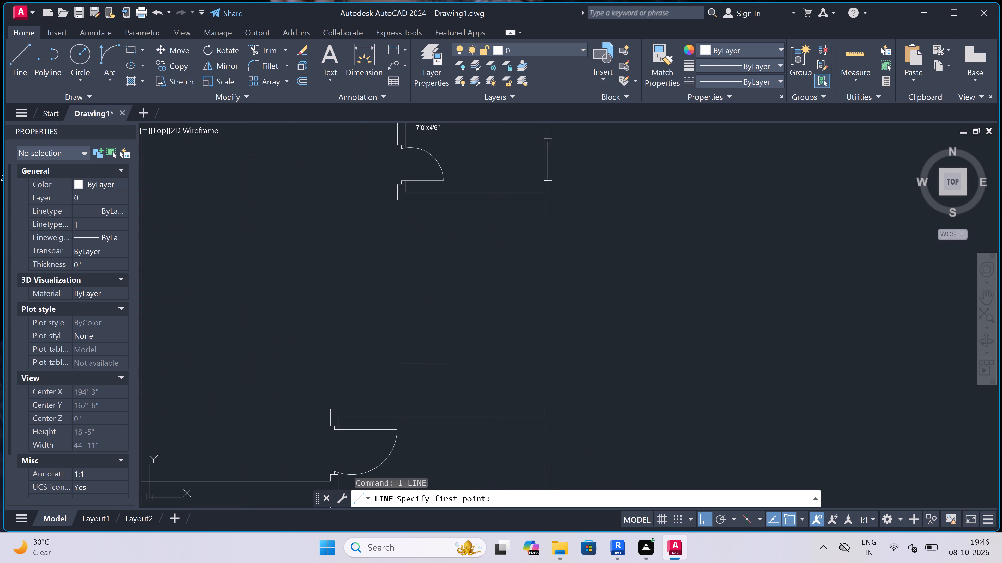
pyautogui.click(398, 200)
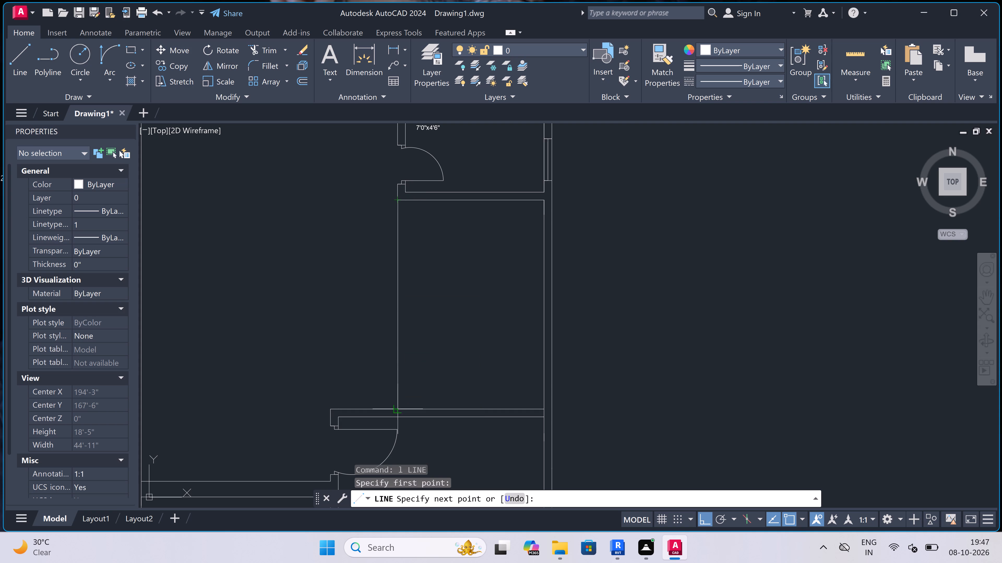
pyautogui.click(399, 410)
pyautogui.write("3'")
pyautogui.press('space')
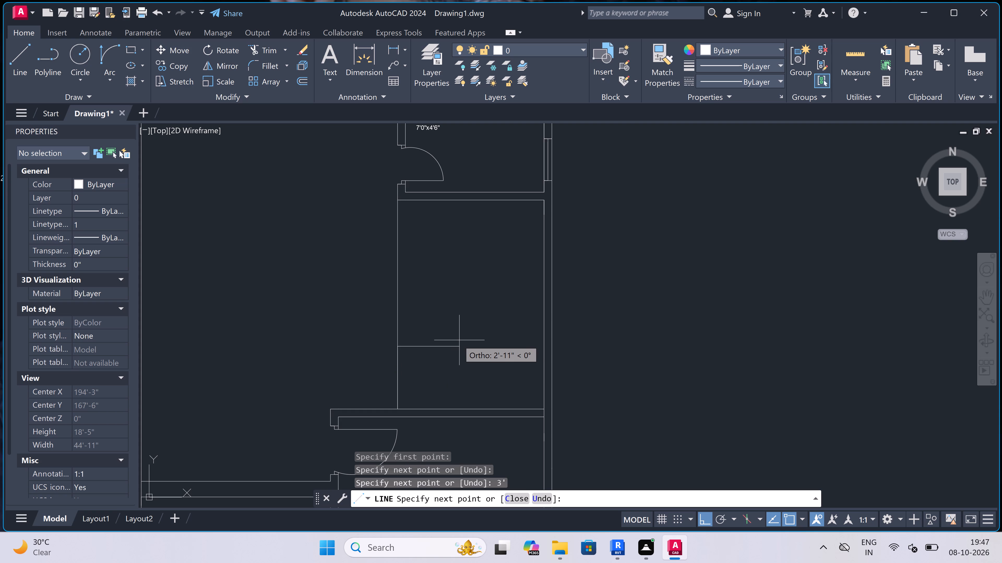
pyautogui.click(543, 345)
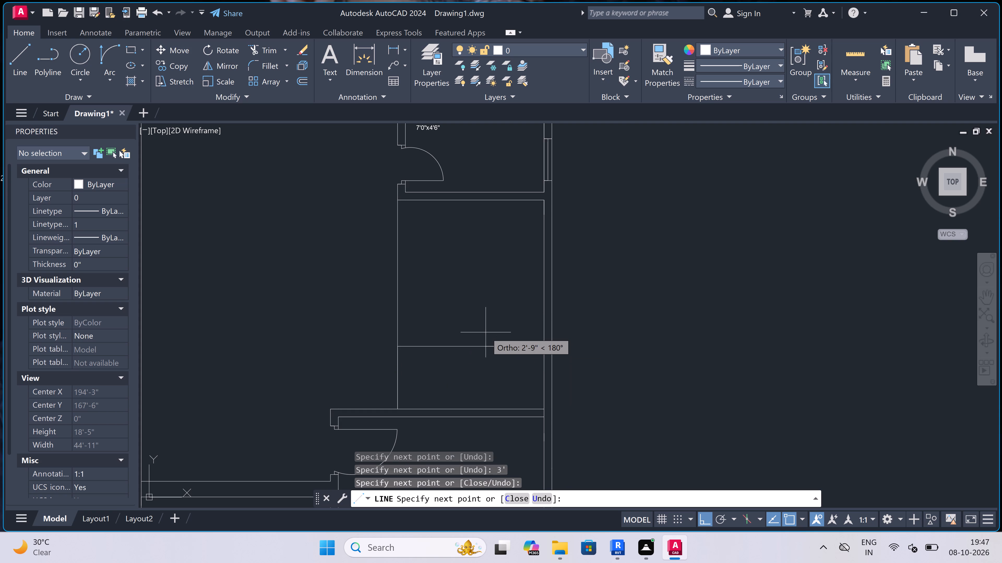
# Continue the stair line 3' back from the outer wall, 3' up, and across to the vertical stair edge.
pyautogui.write("3'")
pyautogui.press('space')
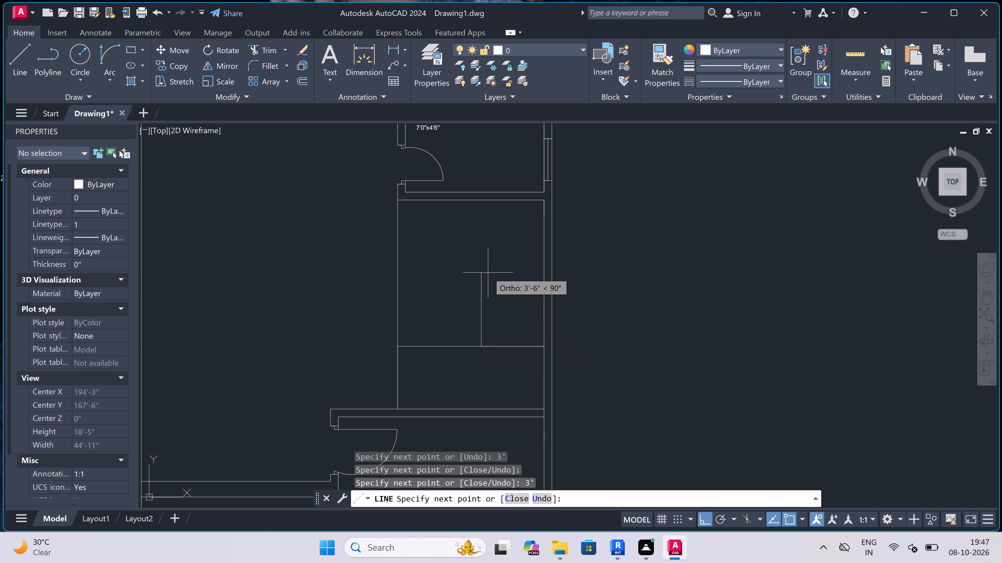
pyautogui.write("3'")
pyautogui.press('space')
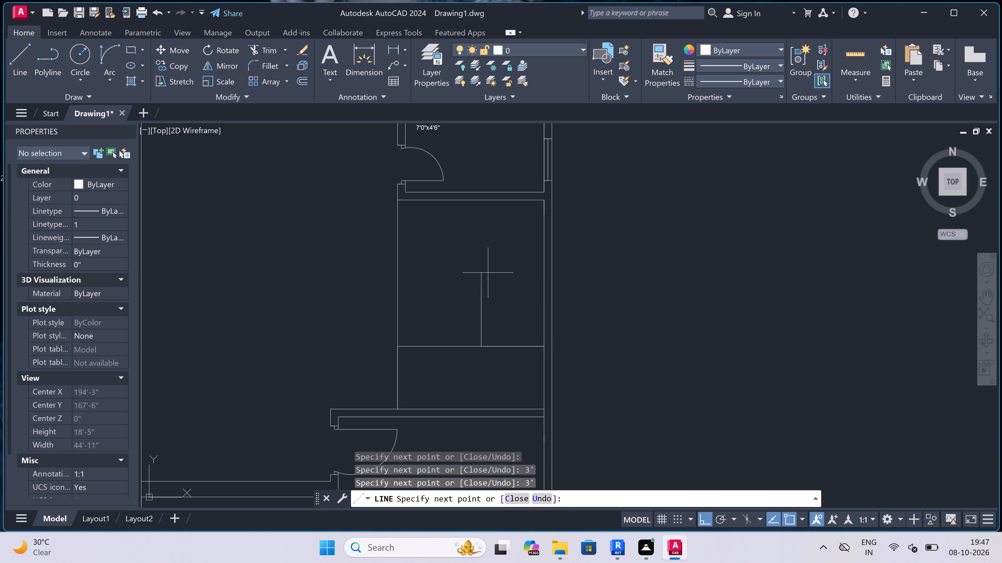
pyautogui.click(399, 282)
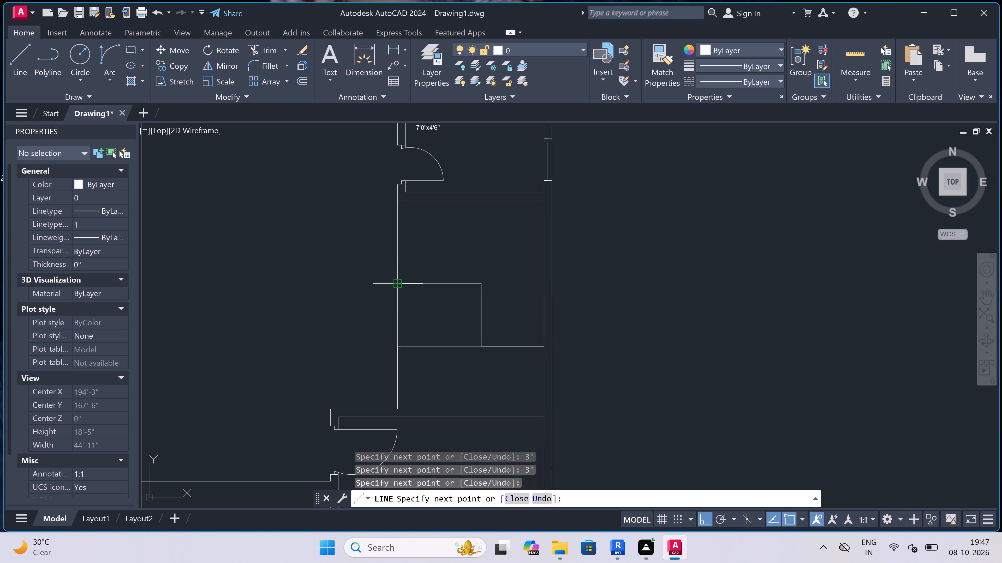
pyautogui.press('Escape')
# Trim the vertical stair edge between the toilet wall and the upper landing line.
pyautogui.write('tr')
pyautogui.press('space')
pyautogui.click(415, 254)
pyautogui.click(349, 256)
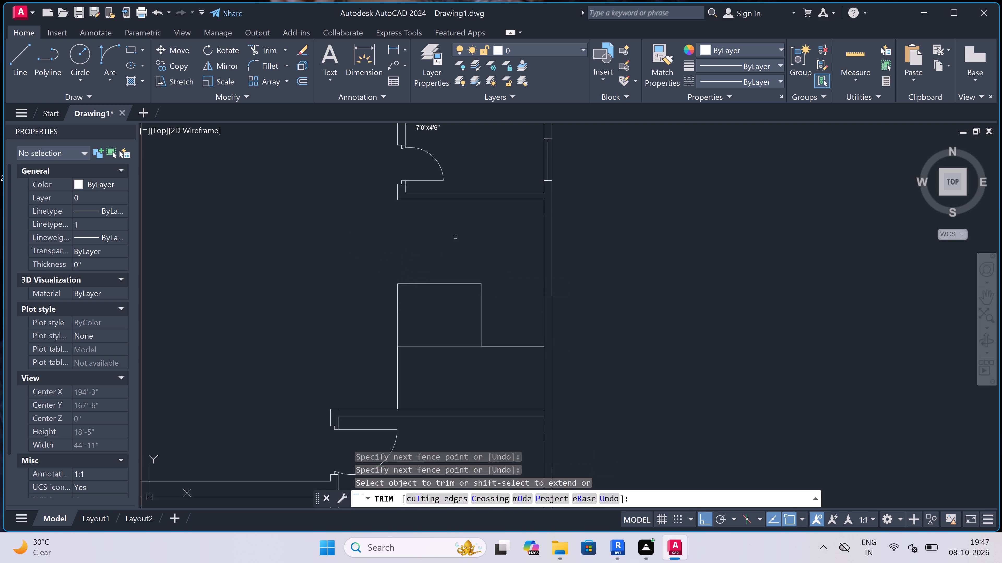
pyautogui.press('Escape')
# Move the stair outline straight up about 5".
pyautogui.doubleClick(510, 258)
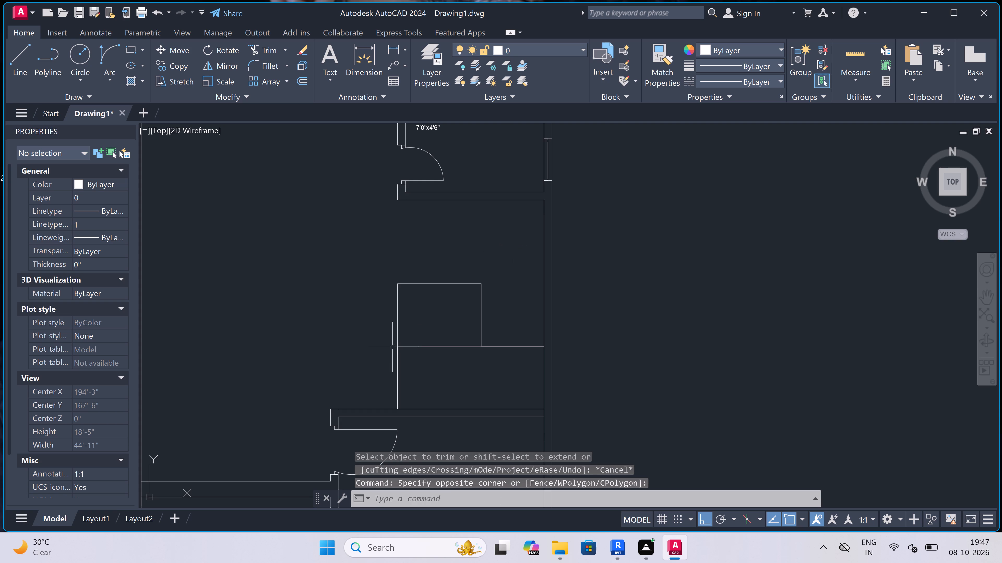
pyautogui.click(497, 266)
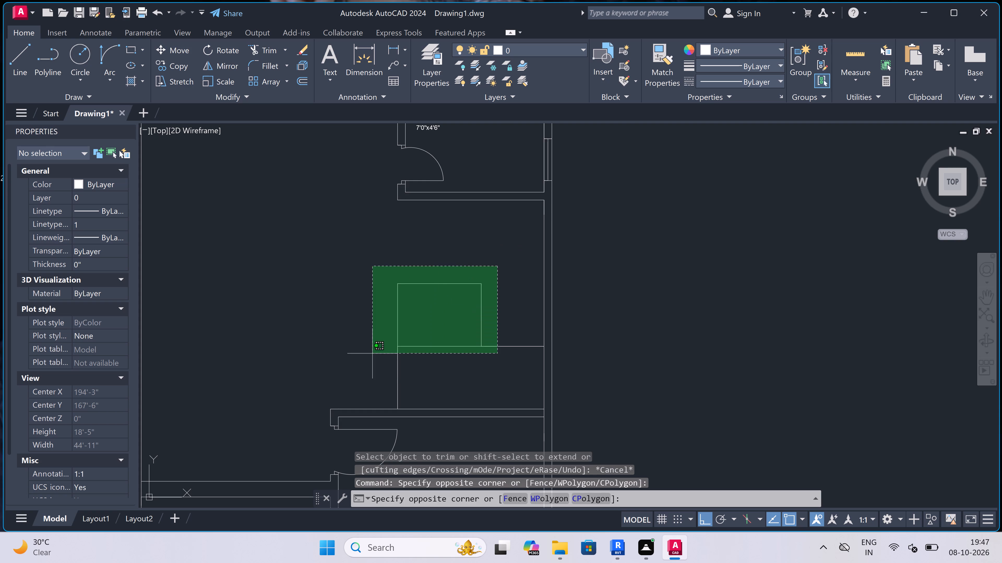
pyautogui.click(372, 353)
pyautogui.click(173, 47)
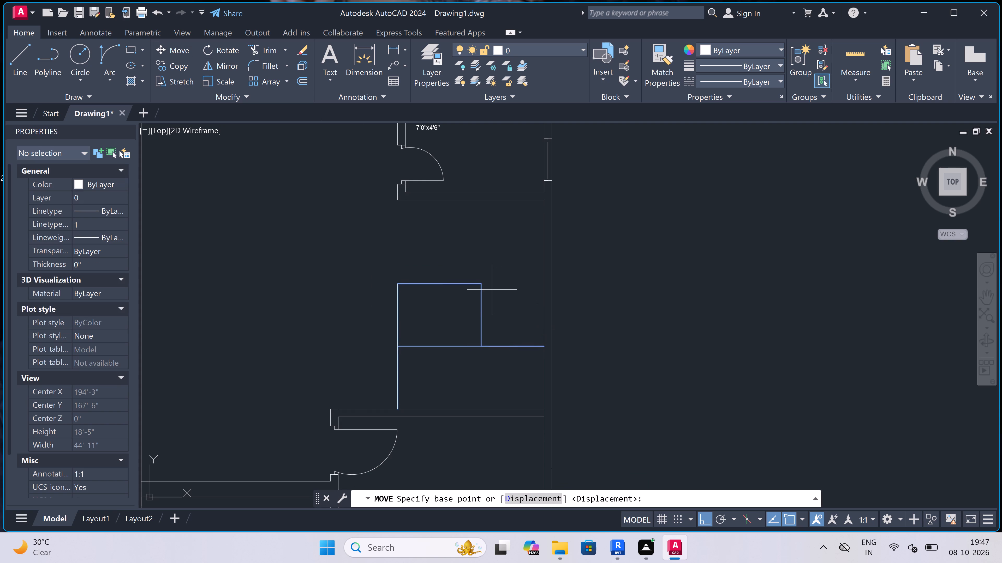
pyautogui.click(481, 281)
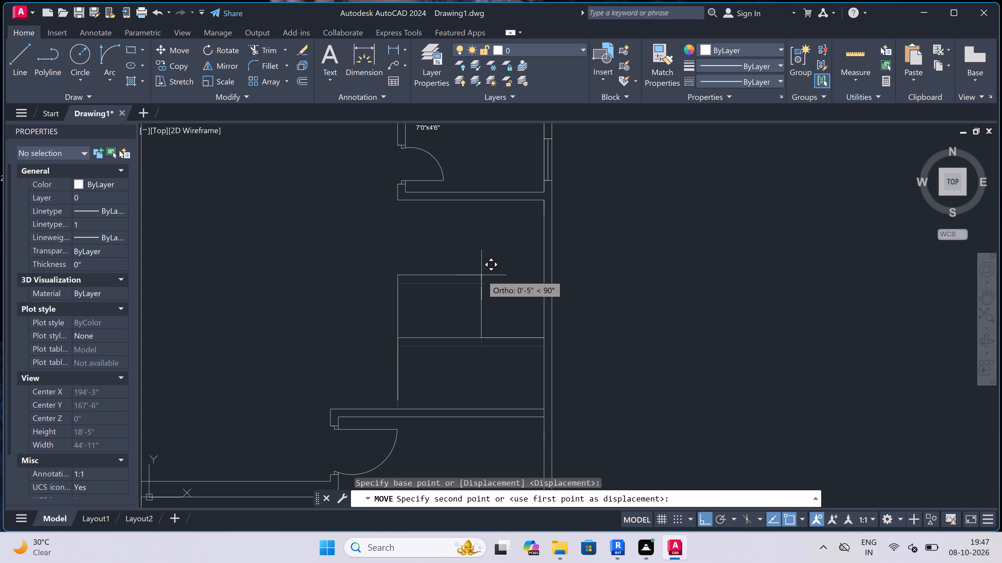
pyautogui.scroll(2, 481, 274)
pyautogui.click(482, 274)
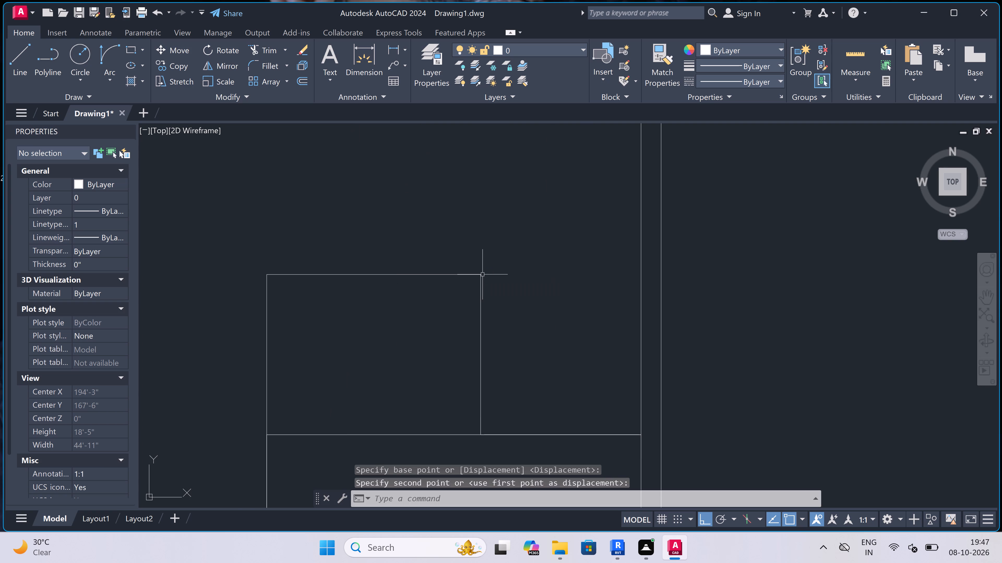
# Extend the vertical stair edge down to the bedroom wall.
pyautogui.scroll(-2, 482, 274)
pyautogui.press('e')
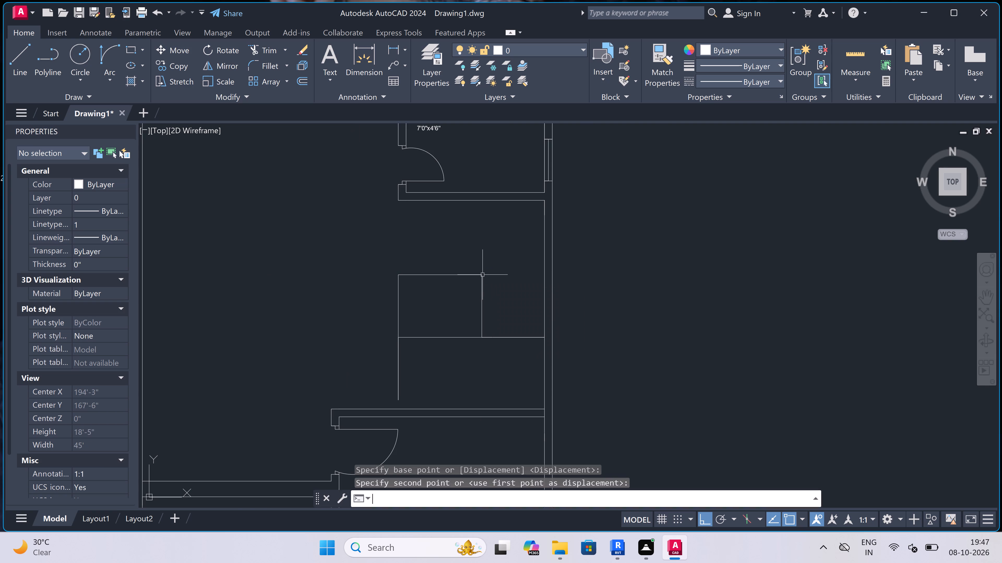
pyautogui.press('x')
pyautogui.press('space')
pyautogui.click(410, 353)
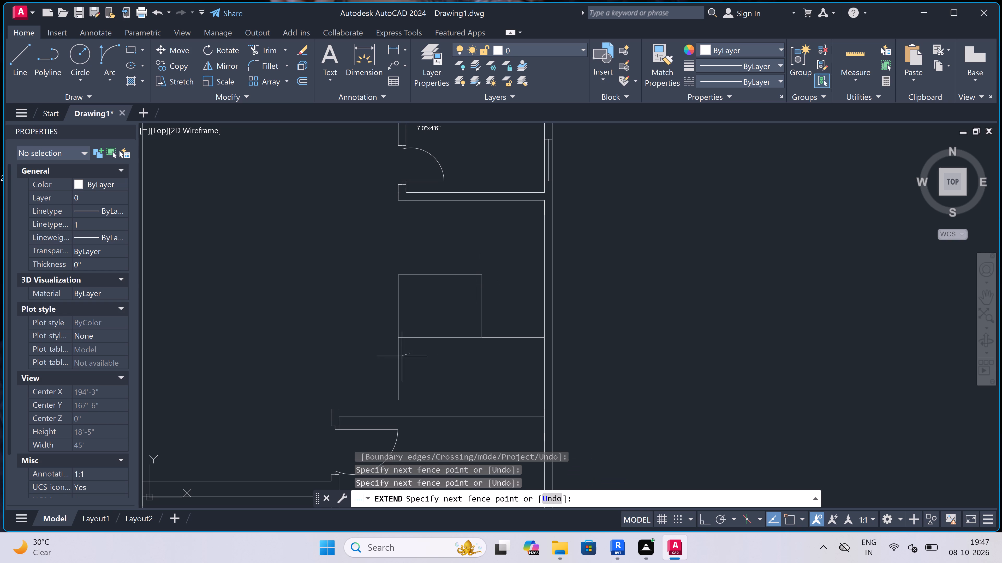
pyautogui.click(389, 364)
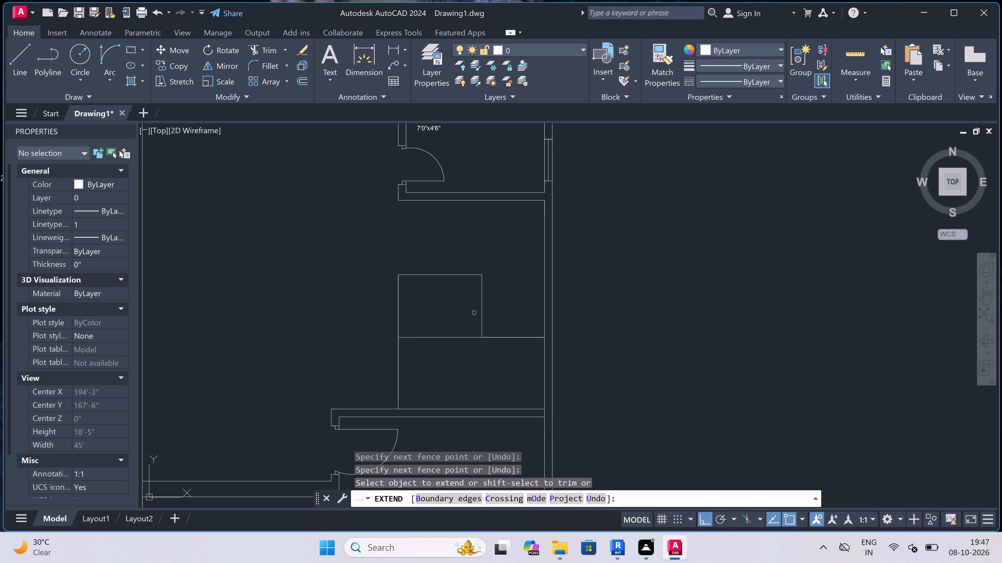
pyautogui.press('Escape')
# Draw a horizontal line from the stair rectangle's top-right corner to the outer wall.
pyautogui.scroll(-3, 470, 292)
pyautogui.scroll(3, 463, 271)
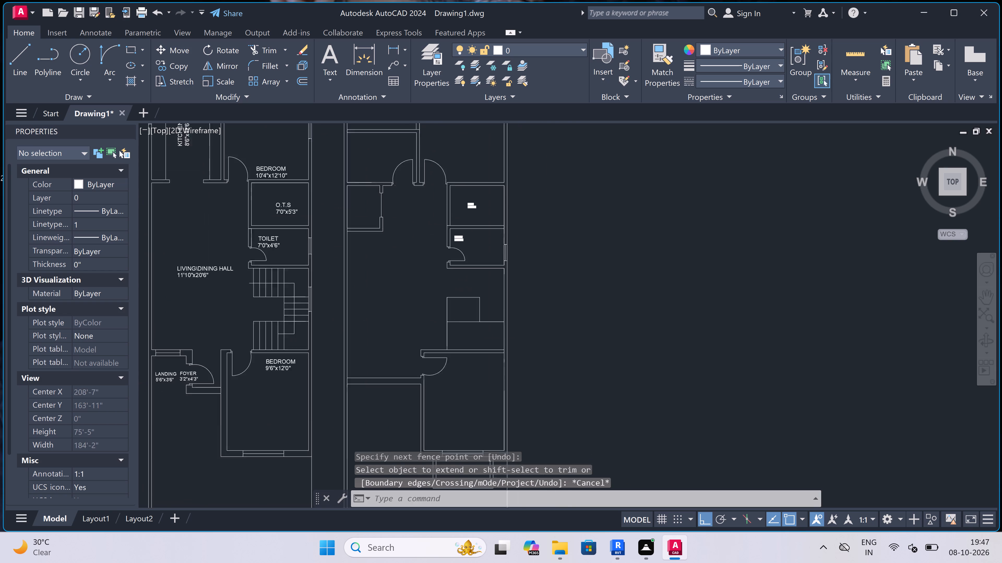
pyautogui.write('l')
pyautogui.press('space')
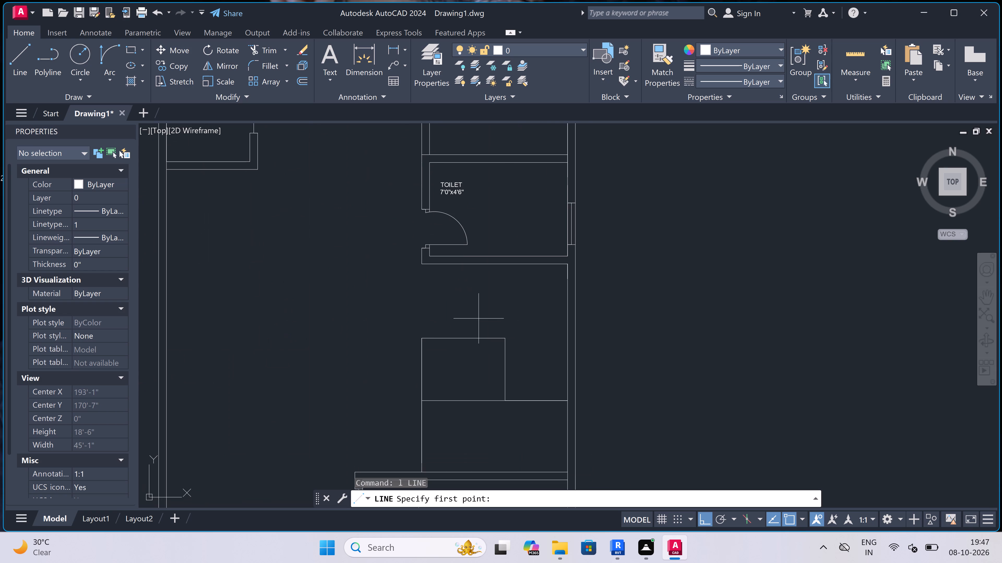
pyautogui.click(508, 341)
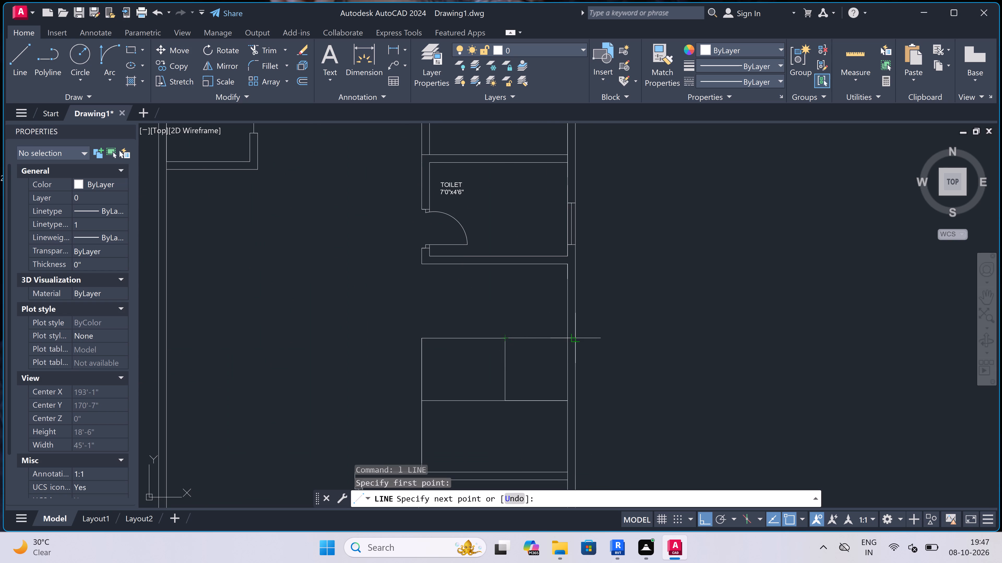
pyautogui.click(568, 338)
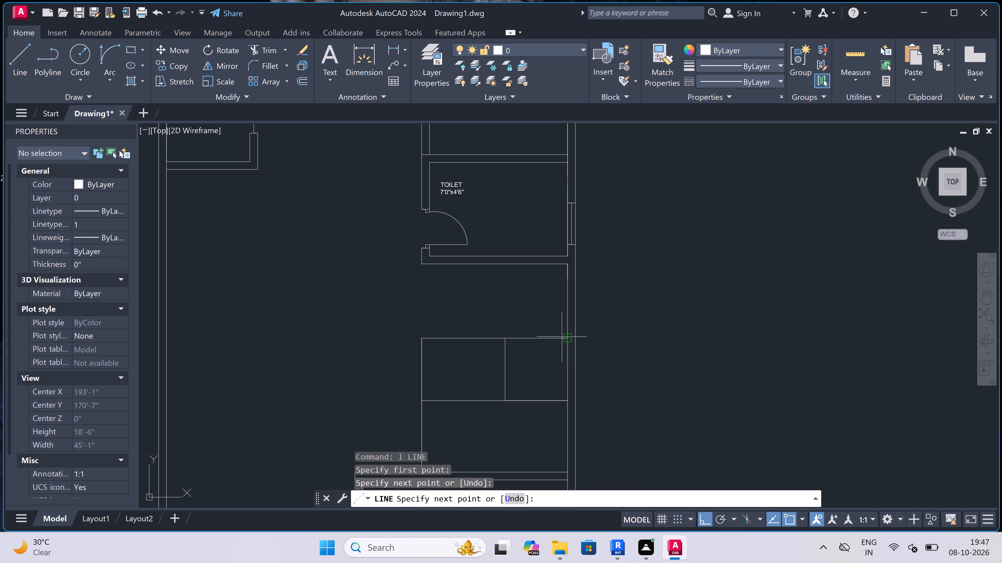
pyautogui.press('Escape')
# Draw a vertical line from the stair outline's top-left corner up to the toilet wall's lower-left corner.
pyautogui.press('space')
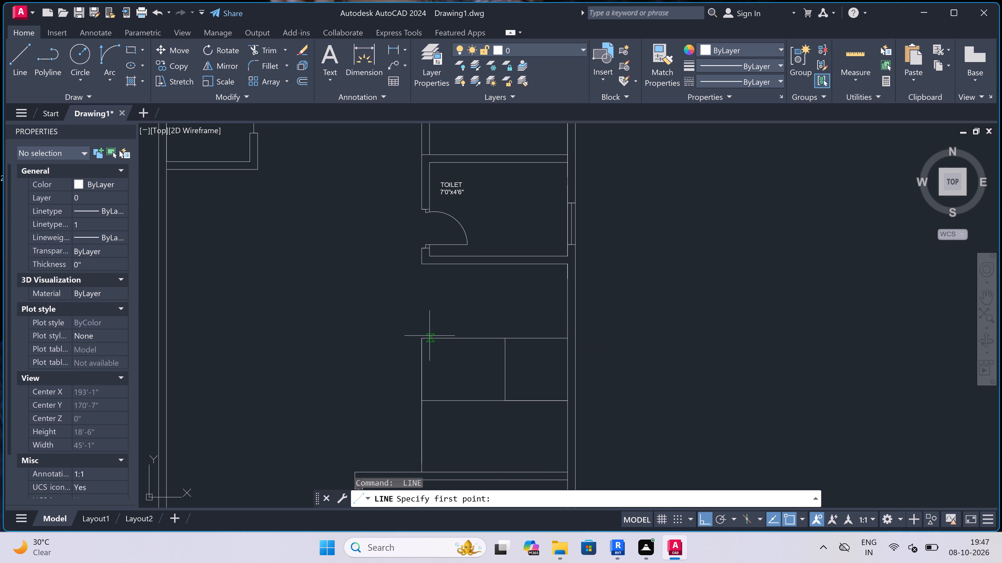
pyautogui.click(425, 337)
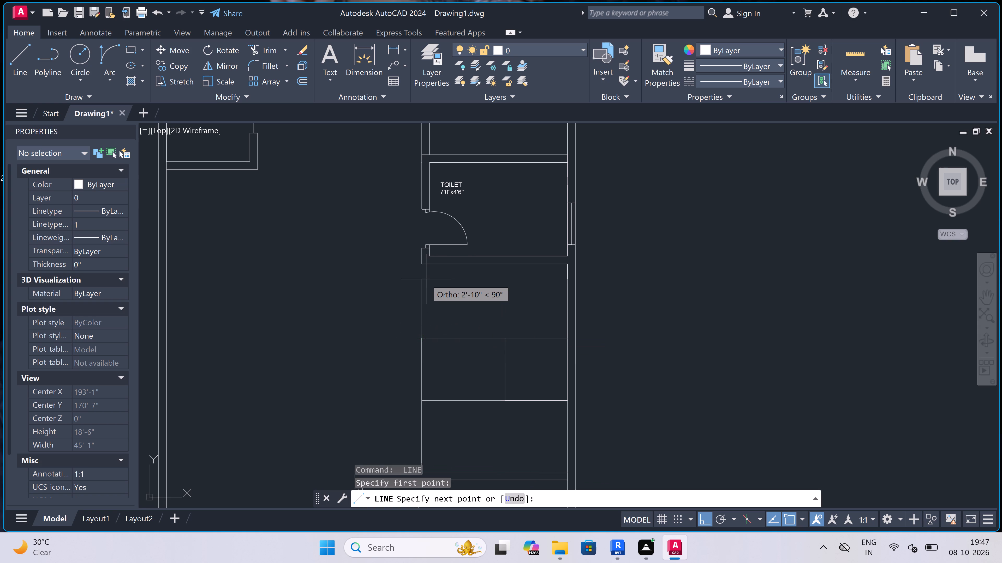
pyautogui.scroll(2, 426, 279)
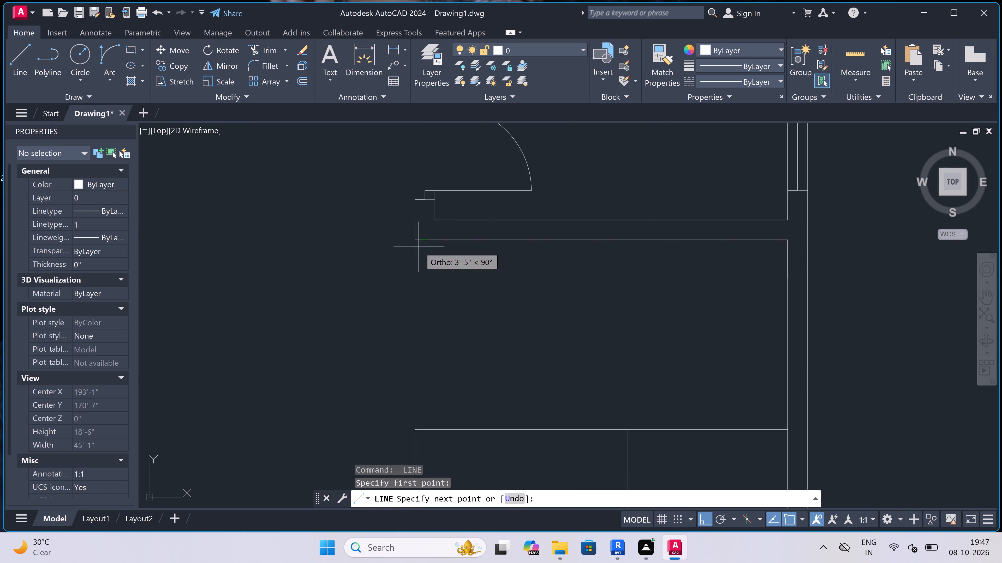
pyautogui.scroll(2, 415, 241)
pyautogui.click(415, 236)
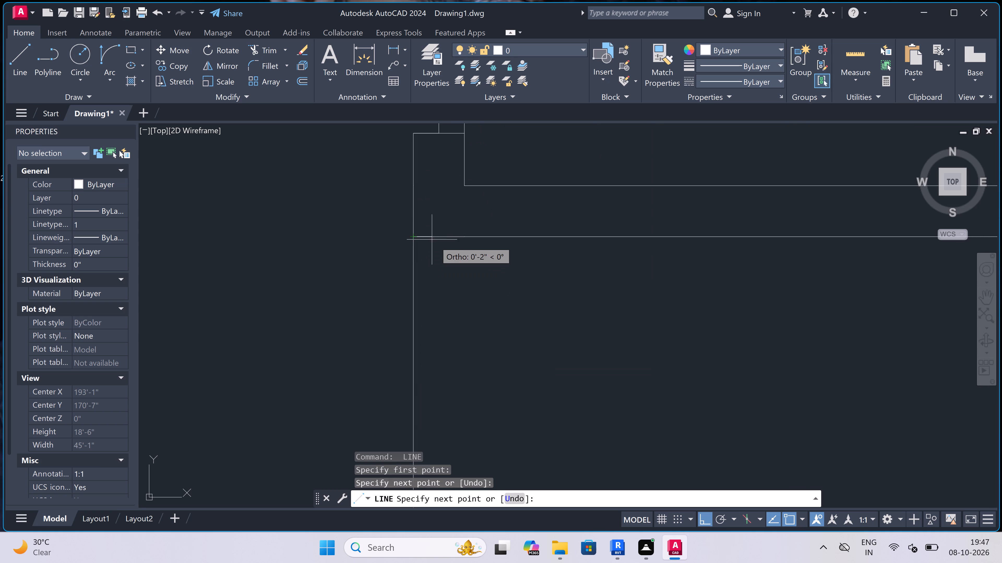
pyautogui.press('Escape')
pyautogui.scroll(-4, 449, 247)
pyautogui.scroll(-3, 466, 342)
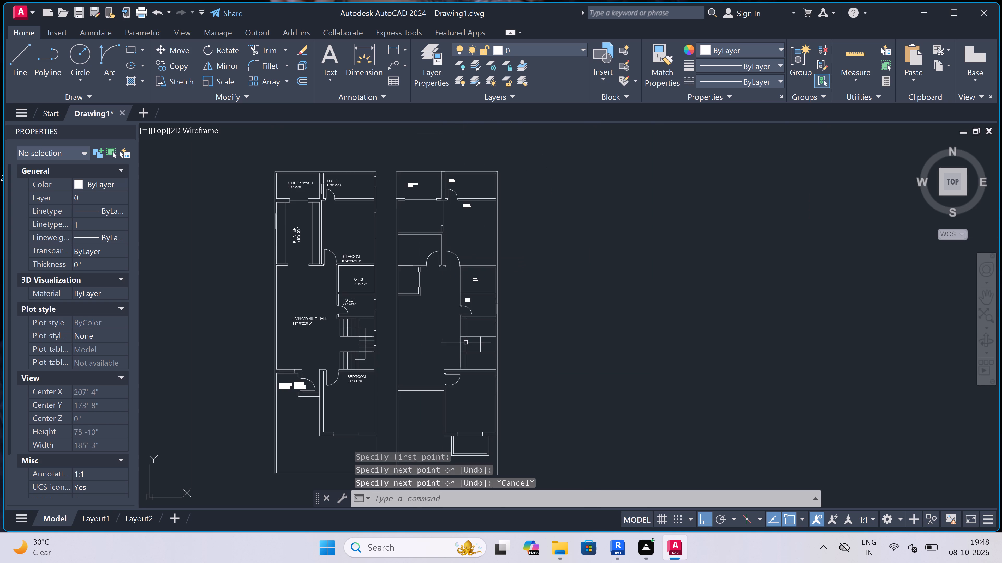
# Offset the stair outline's lower-left vertical edge repeatedly to the right at 9" spacing to make six tread lines.
pyautogui.scroll(3, 469, 359)
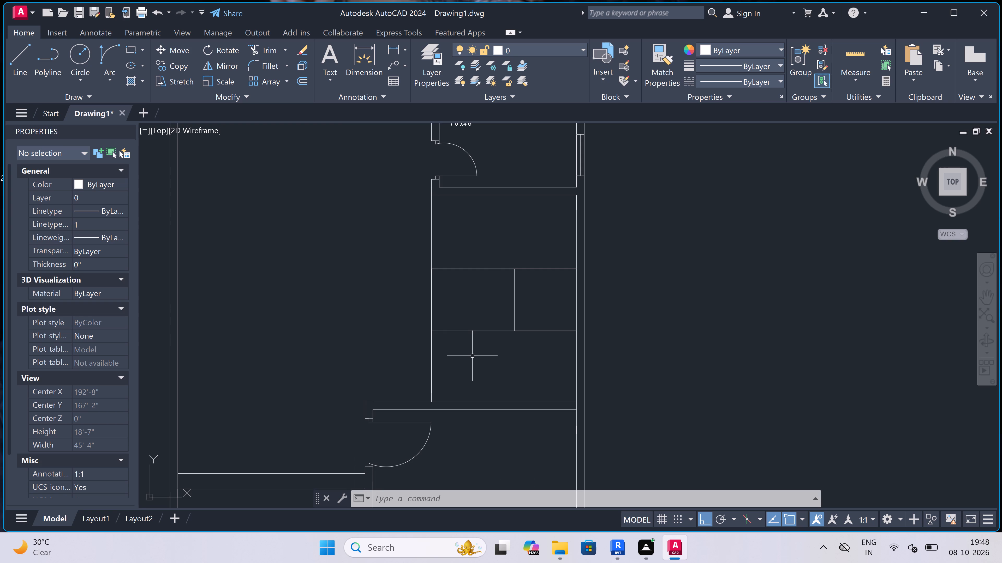
pyautogui.press('o')
pyautogui.press('space')
pyautogui.scroll(1, 456, 371)
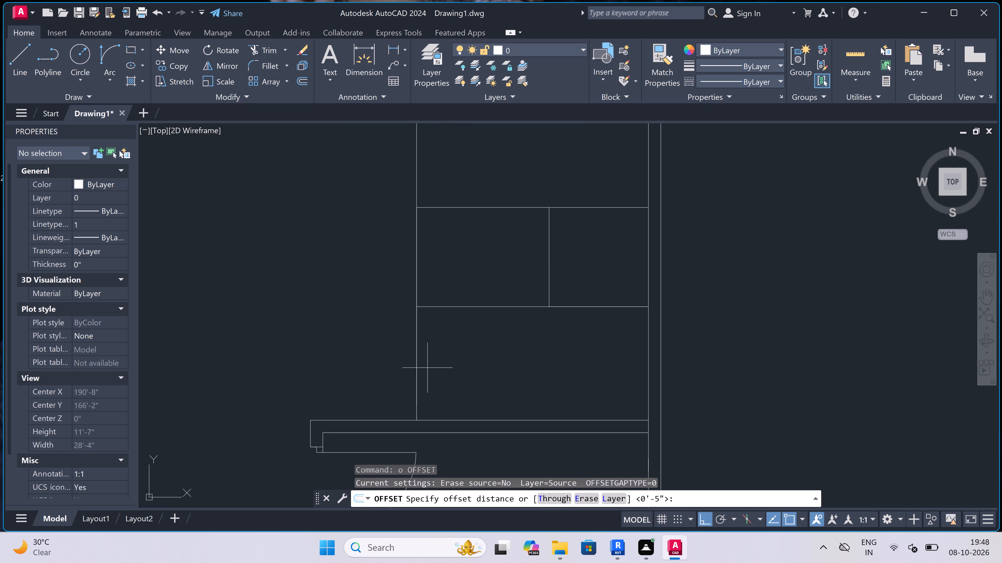
pyautogui.click(415, 366)
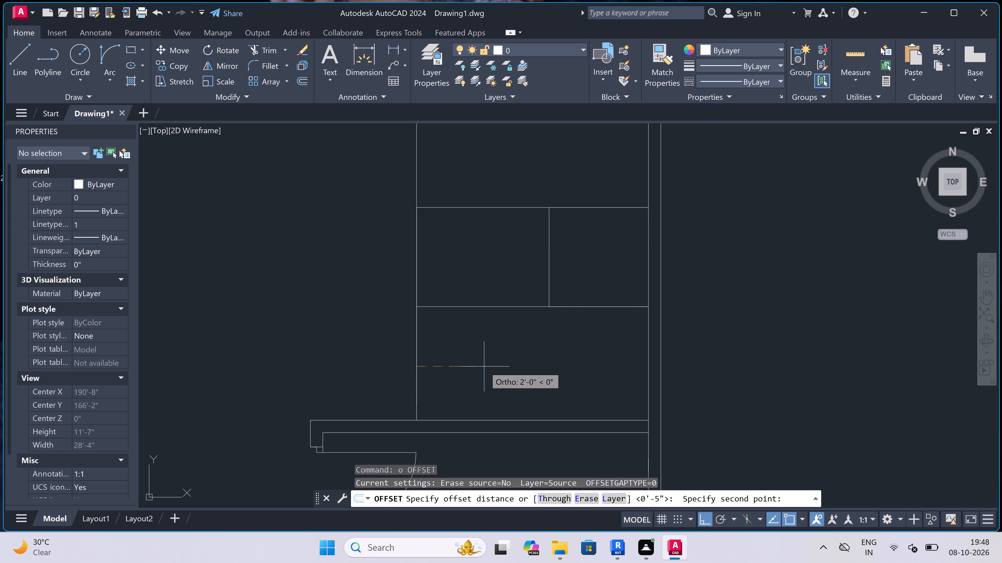
pyautogui.write('9"')
pyautogui.press('space')
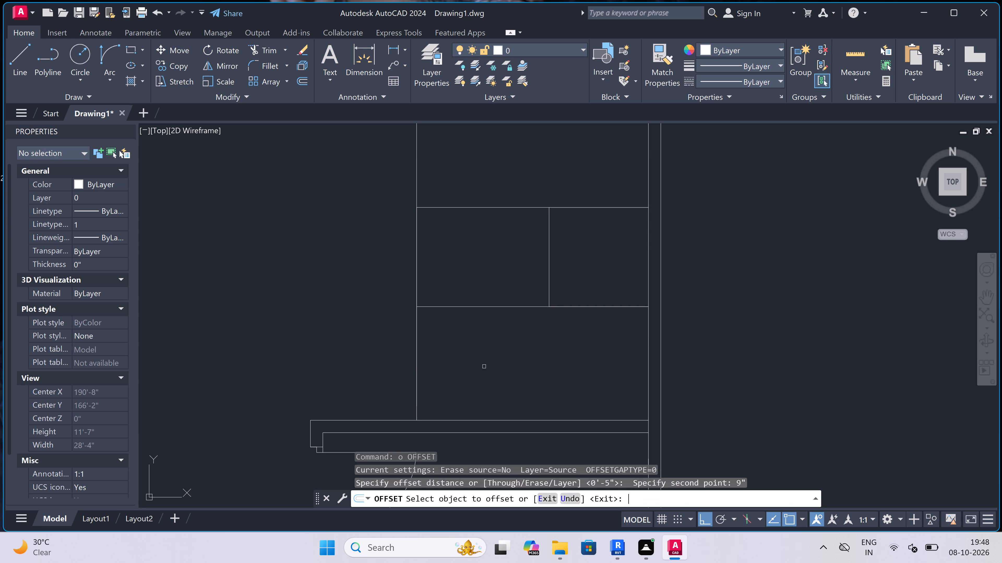
pyautogui.click(416, 372)
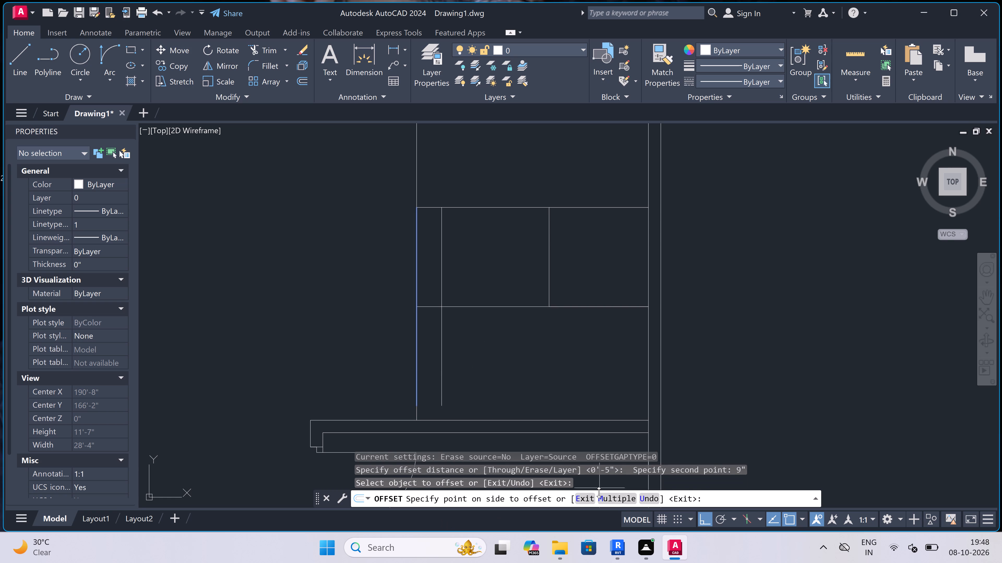
pyautogui.click(611, 493)
pyautogui.click(587, 387)
pyautogui.tripleClick(585, 381)
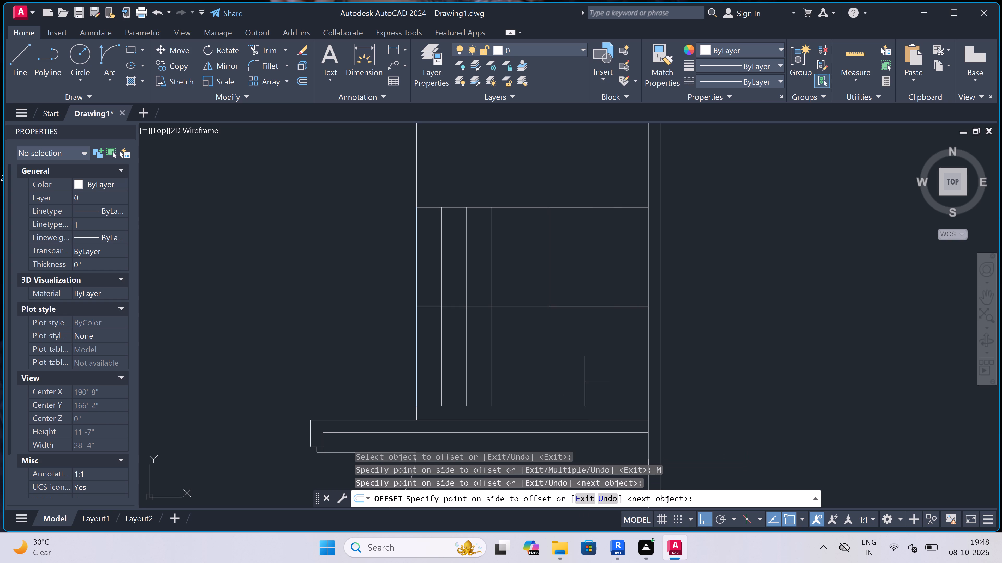
pyautogui.click(585, 381)
pyautogui.click(585, 381)
pyautogui.click(585, 381)
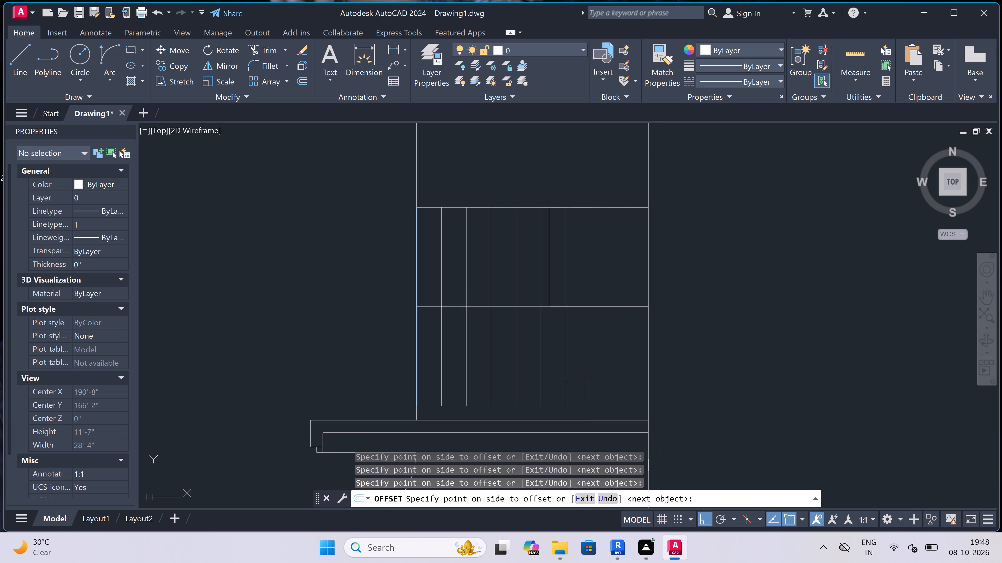
pyautogui.click(585, 381)
pyautogui.press('Escape')
# Erase the sixth, rightmost tread line and the short vertical line just right of the fifth tread.
pyautogui.click(578, 361)
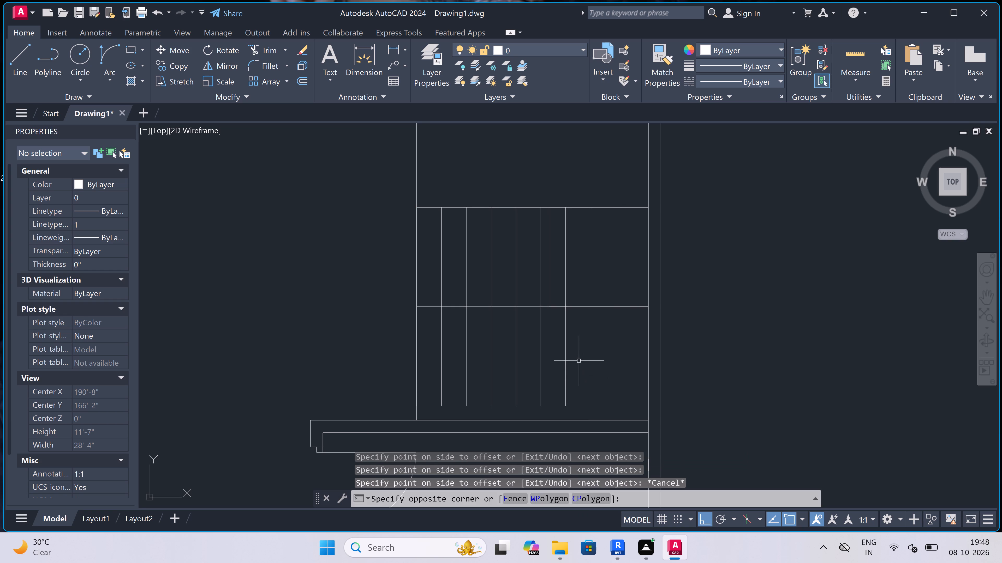
pyautogui.click(560, 365)
pyautogui.press('Delete')
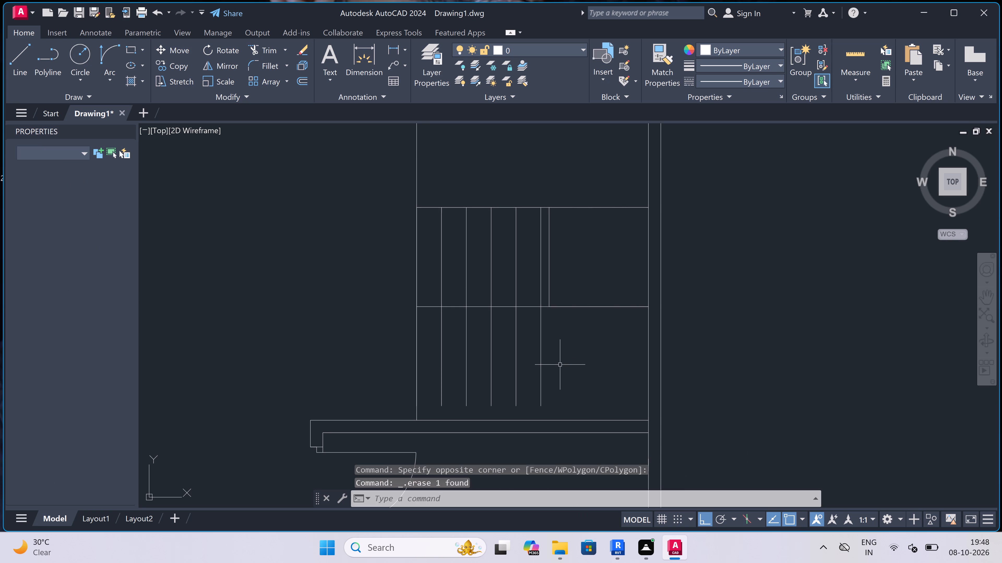
pyautogui.click(549, 278)
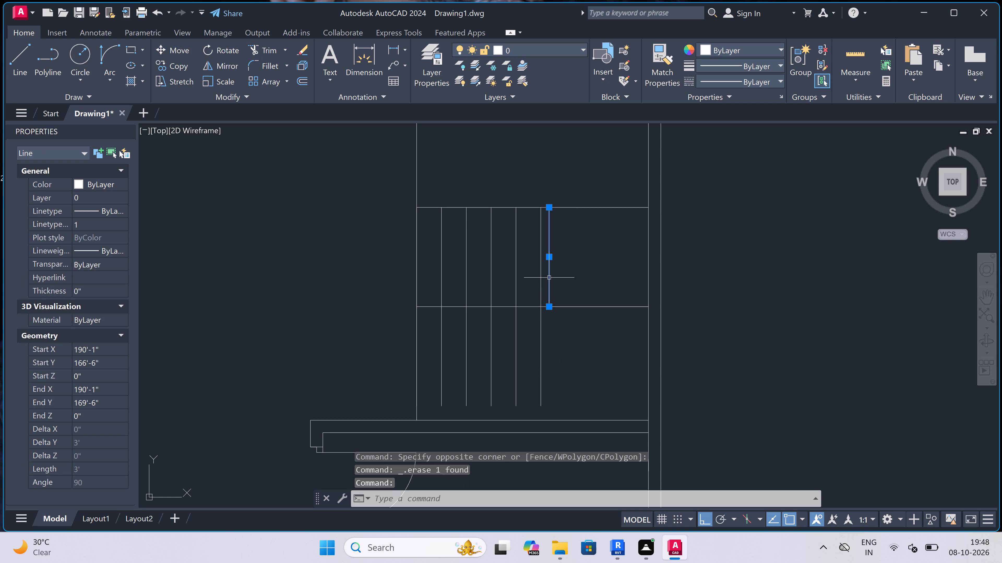
pyautogui.press('Delete')
# Extend the five tread lines down to the bedroom wall.
pyautogui.write('ex')
pyautogui.press('space')
pyautogui.click(553, 335)
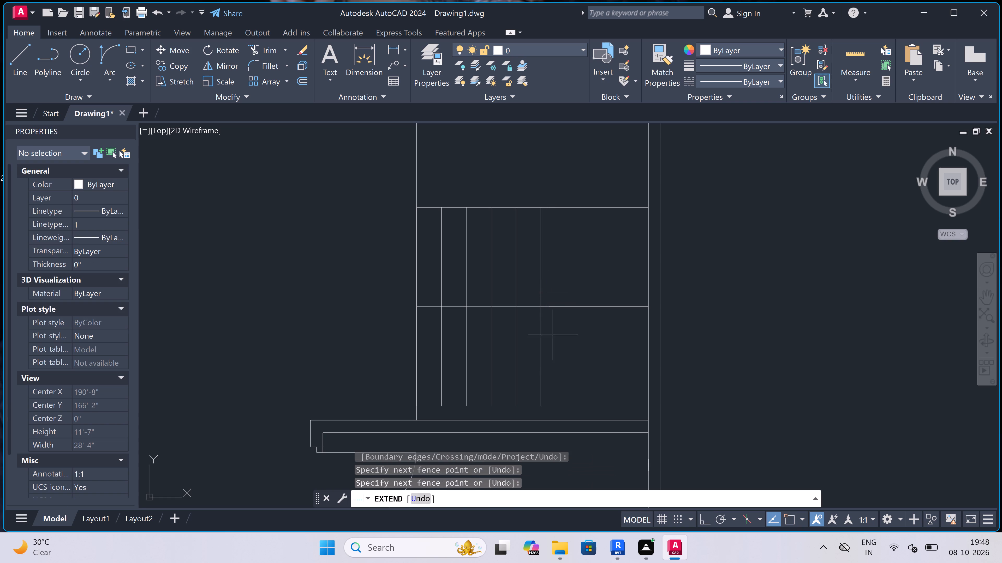
pyautogui.click(433, 361)
pyautogui.press('Escape')
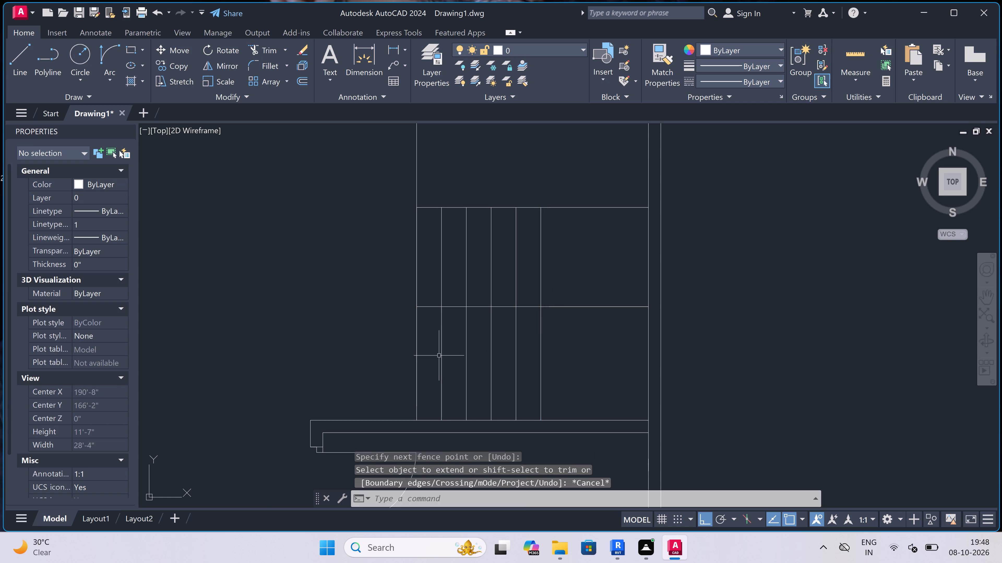
# Trim the first four tread lines out of the middle stair section, leaving the fifth line whole.
pyautogui.scroll(-2, 439, 356)
pyautogui.scroll(2, 445, 301)
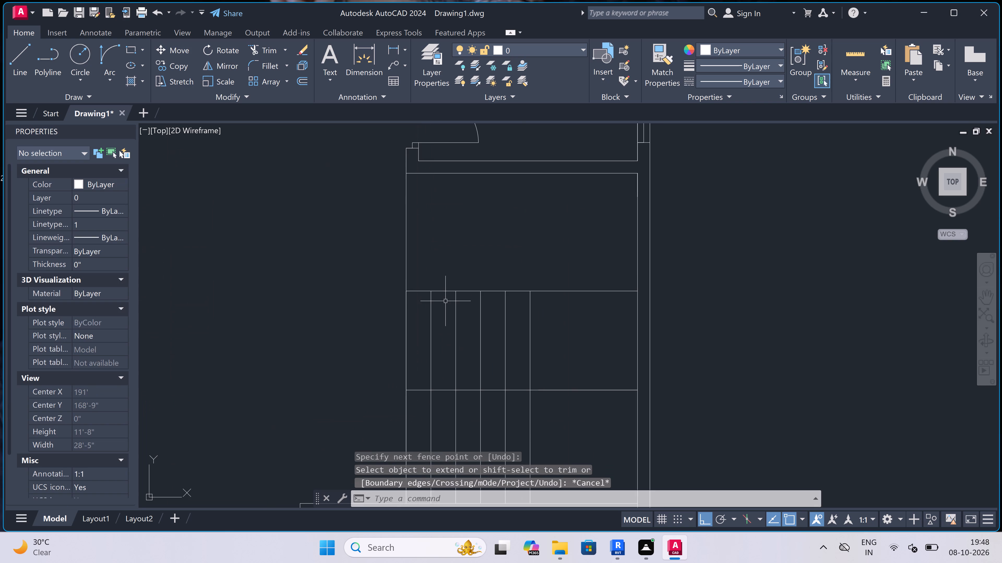
pyautogui.write('tr')
pyautogui.press('space')
pyautogui.click(518, 327)
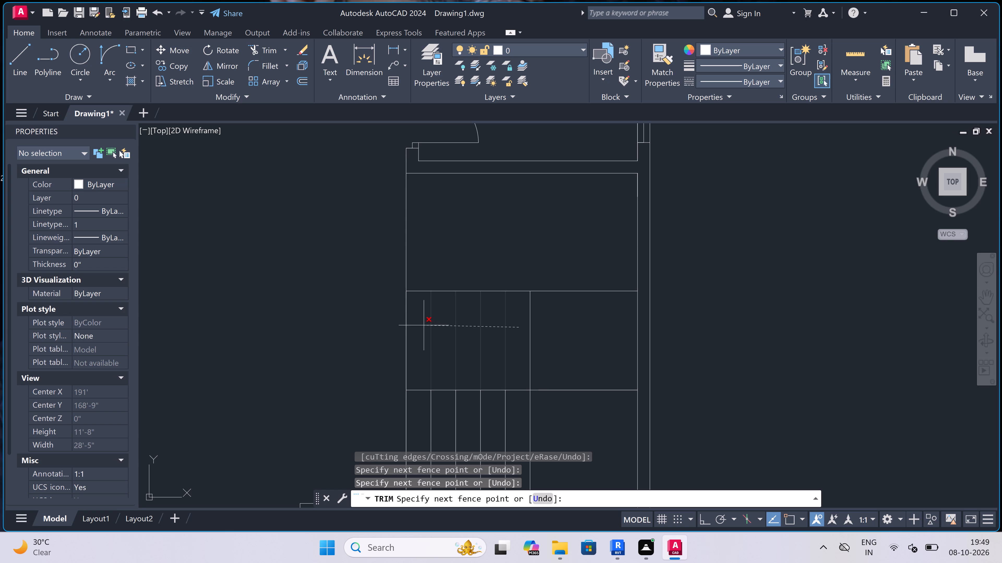
pyautogui.click(424, 325)
pyautogui.press('Escape')
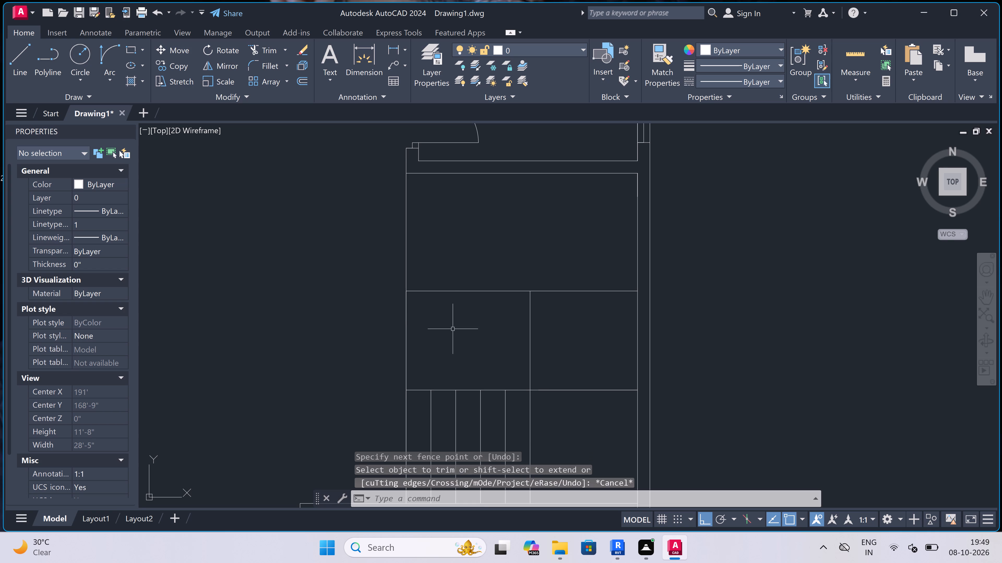
# Offset the left edge of the upper stair section to the right at 9" spacing to make five tread lines.
pyautogui.scroll(-3, 453, 329)
pyautogui.scroll(3, 450, 299)
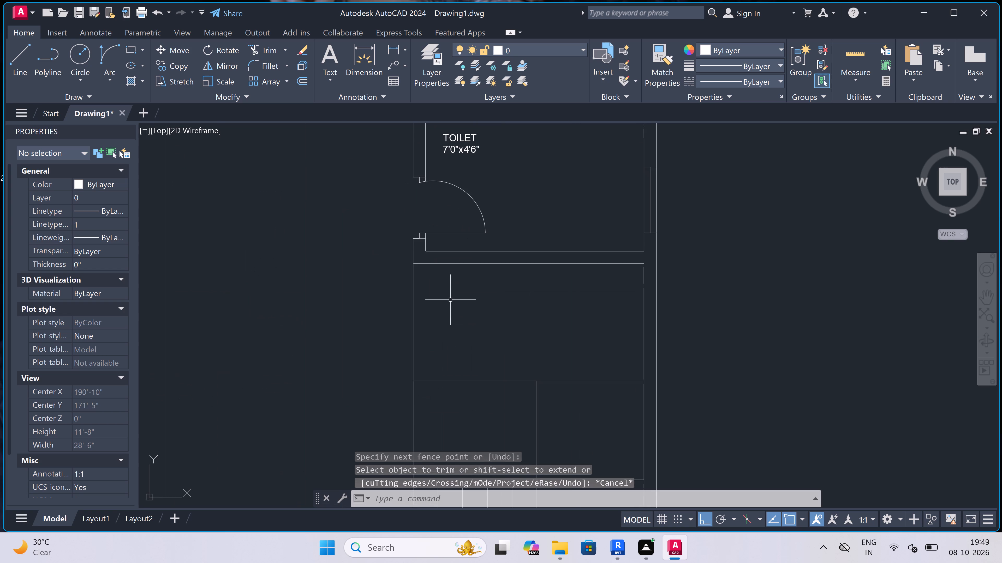
pyautogui.press('o')
pyautogui.press('space')
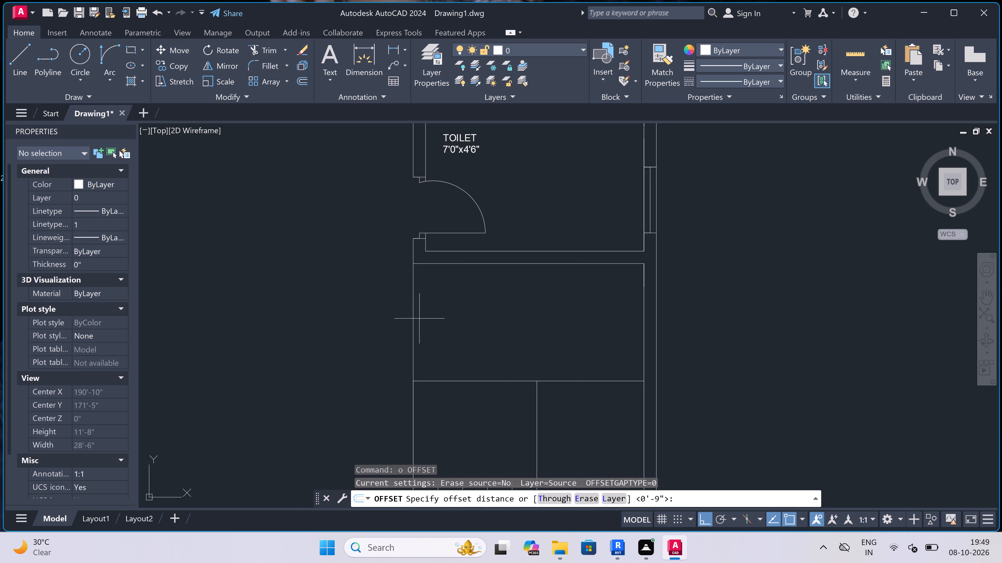
pyautogui.moveTo(413, 323); pyautogui.dragTo(430, 323)
pyautogui.write('9"')
pyautogui.press('space')
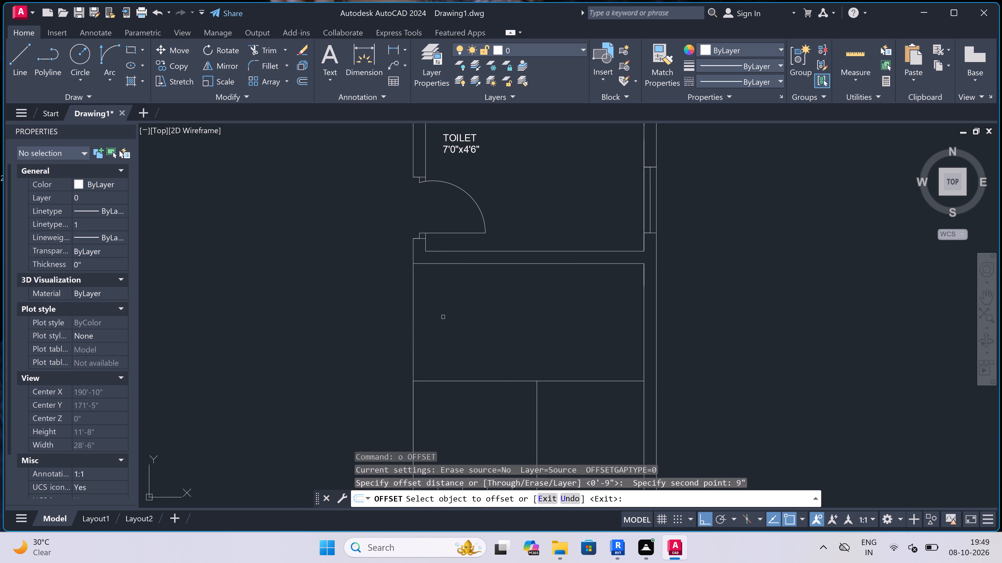
pyautogui.moveTo(412, 313); pyautogui.dragTo(421, 312)
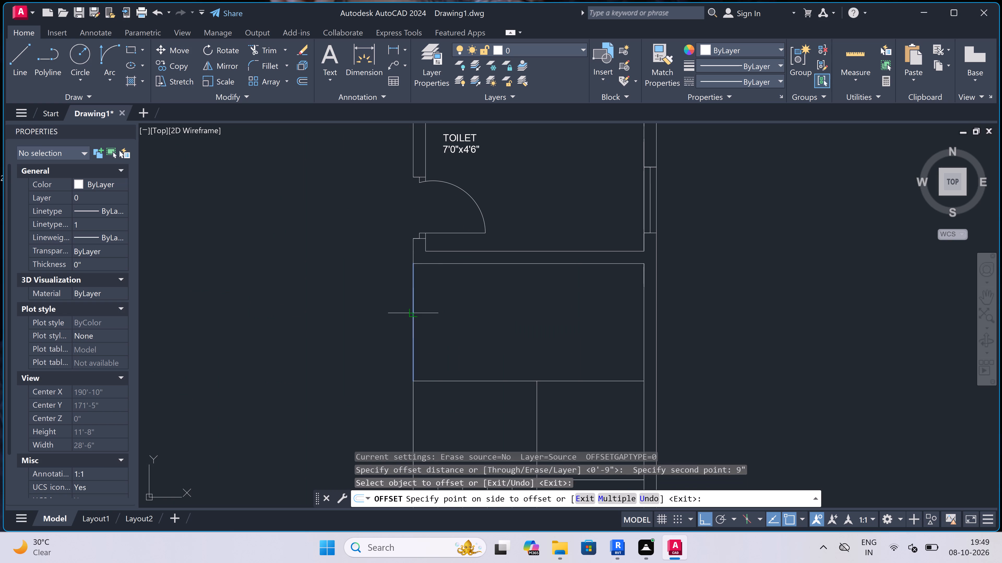
pyautogui.click(610, 497)
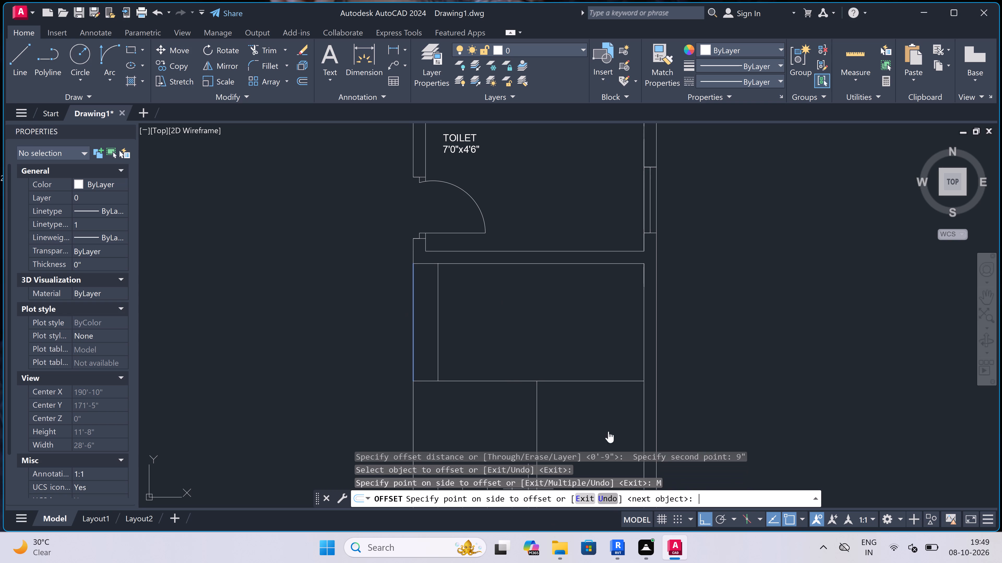
pyautogui.tripleClick(591, 334)
pyautogui.tripleClick(591, 333)
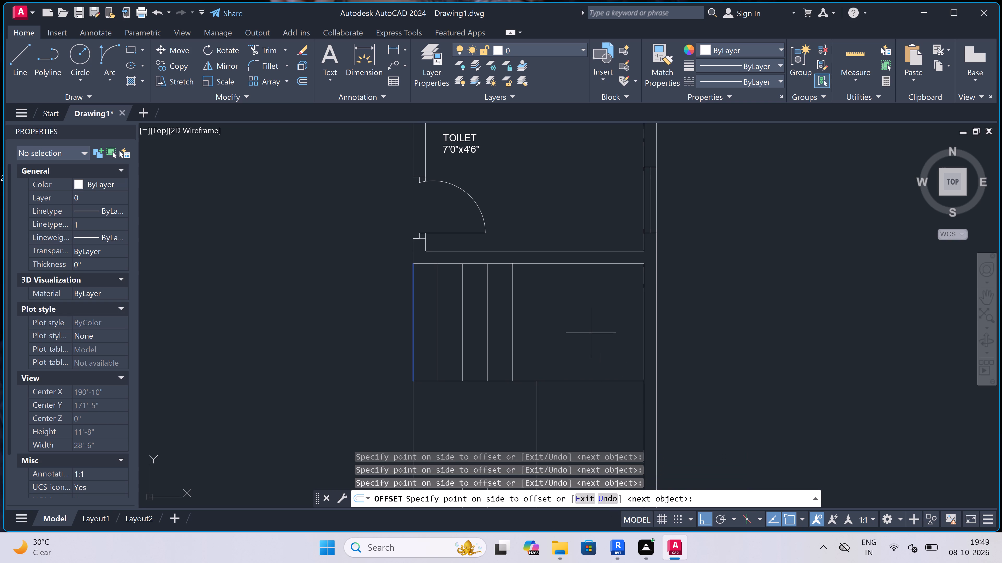
pyautogui.click(591, 333)
pyautogui.click(591, 333)
pyautogui.press('Escape')
# Offset the short horizontal line atop the middle stair section downward three times at 9" spacing to form its treads.
pyautogui.scroll(-3, 548, 307)
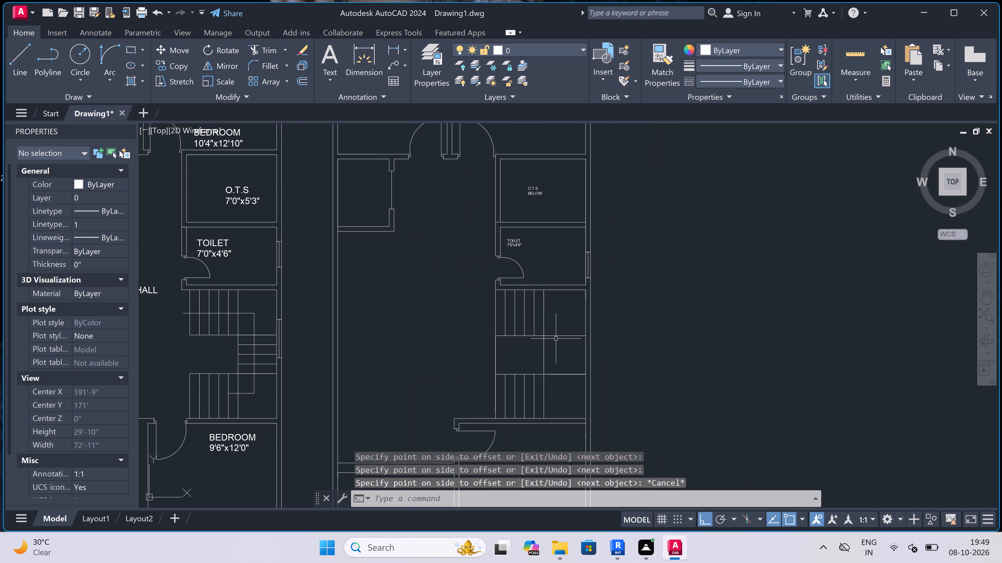
pyautogui.scroll(1, 557, 357)
pyautogui.press('o')
pyautogui.press('space')
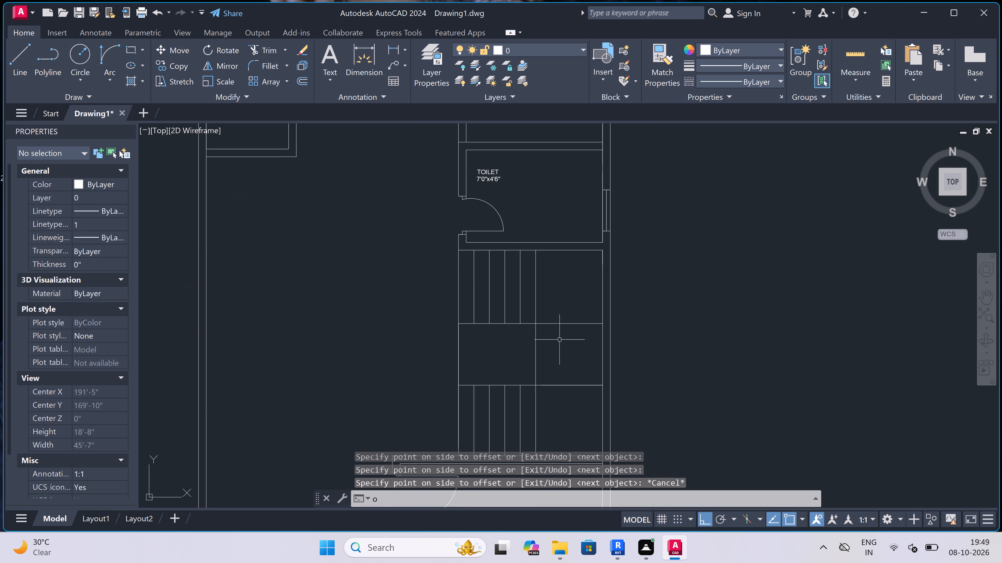
pyautogui.click(561, 325)
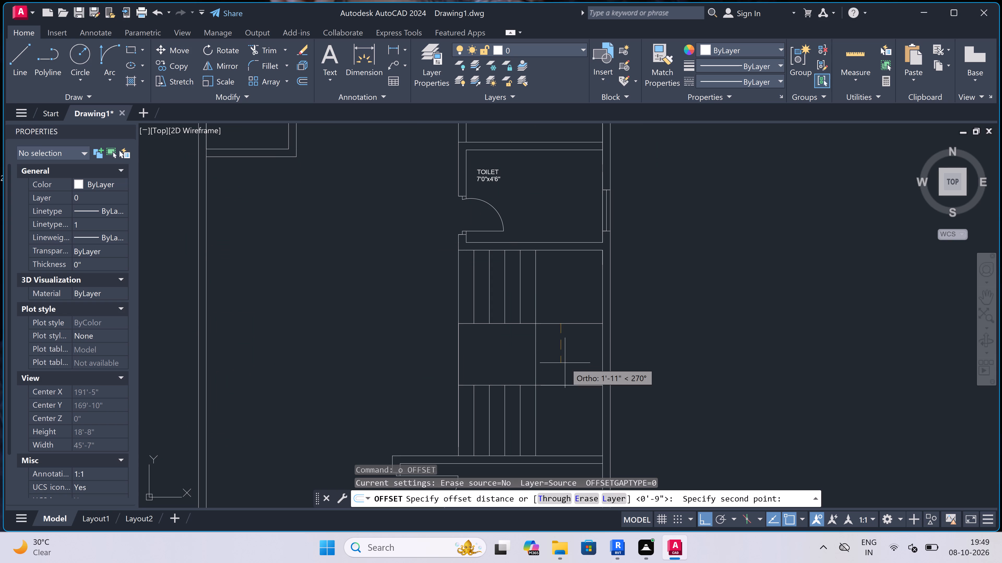
pyautogui.write('9"')
pyautogui.press('space')
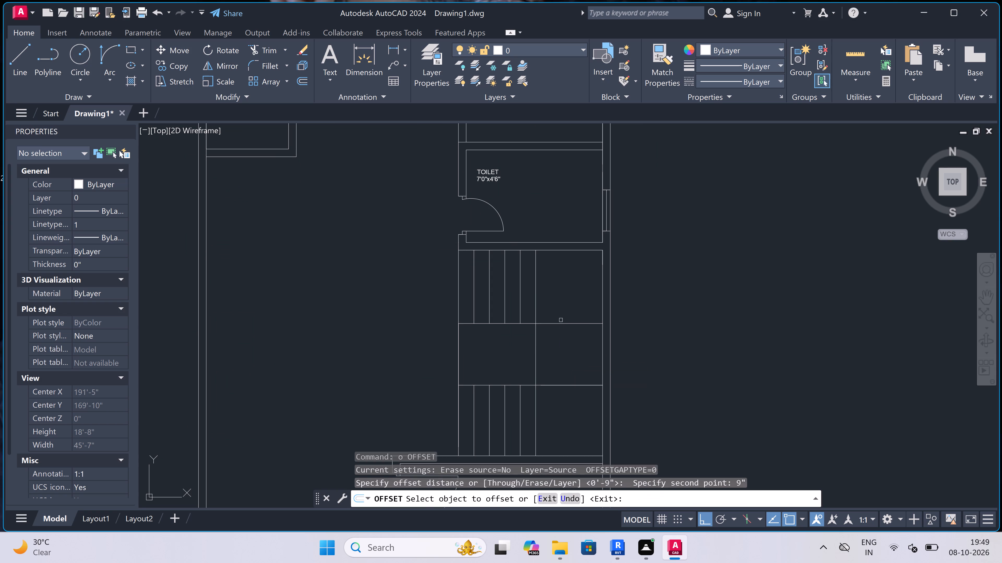
pyautogui.click(555, 323)
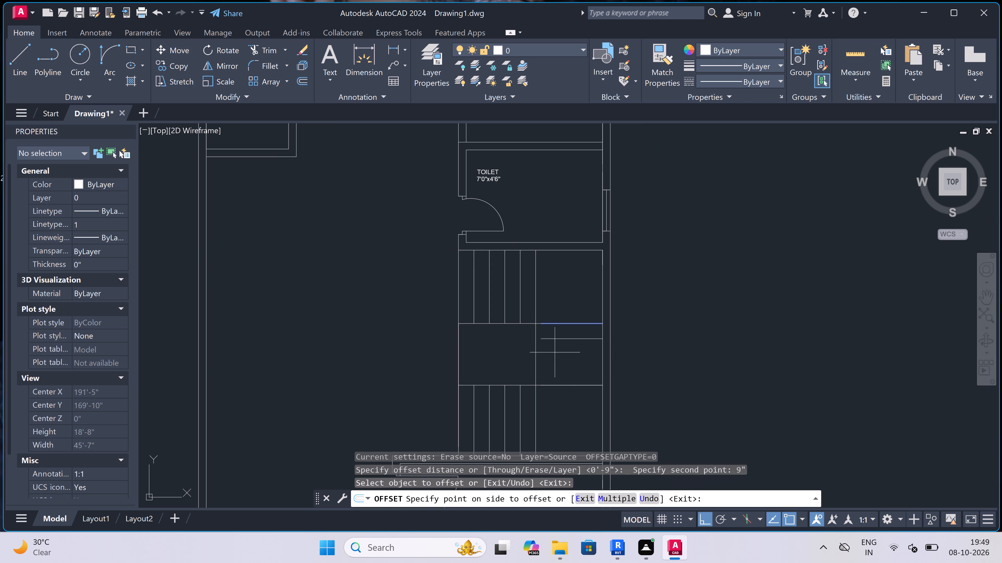
pyautogui.click(554, 363)
pyautogui.scroll(2, 554, 363)
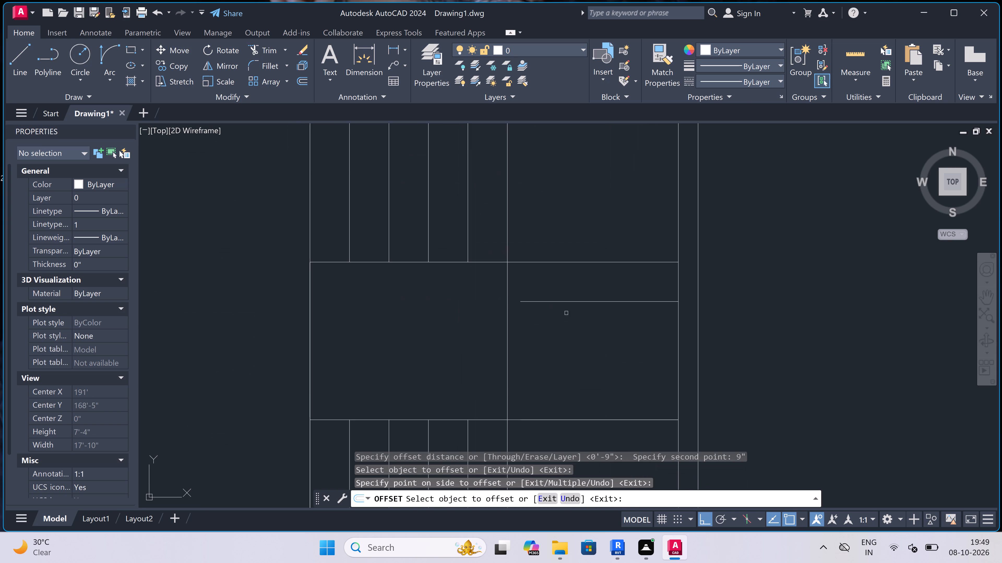
pyautogui.click(568, 303)
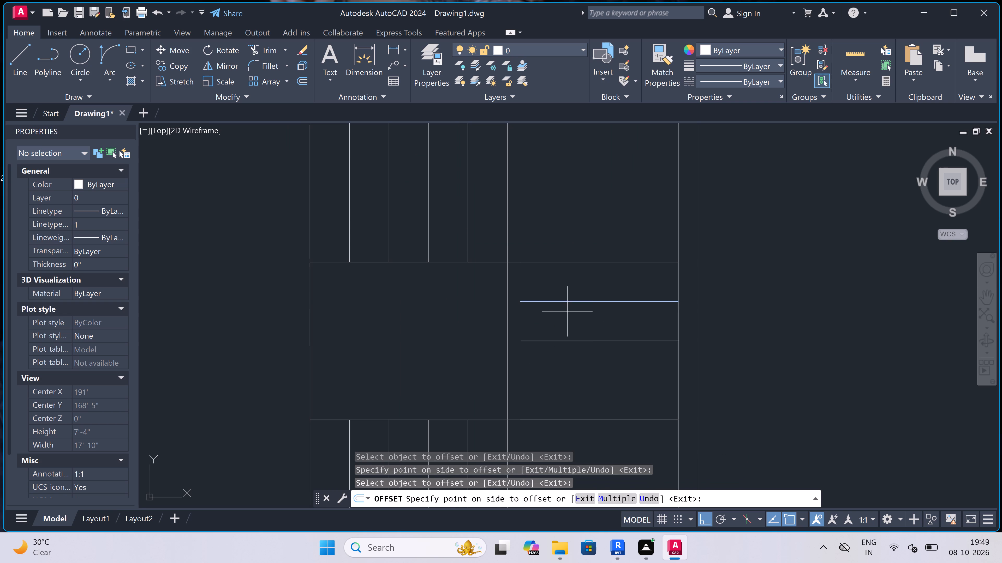
pyautogui.click(570, 347)
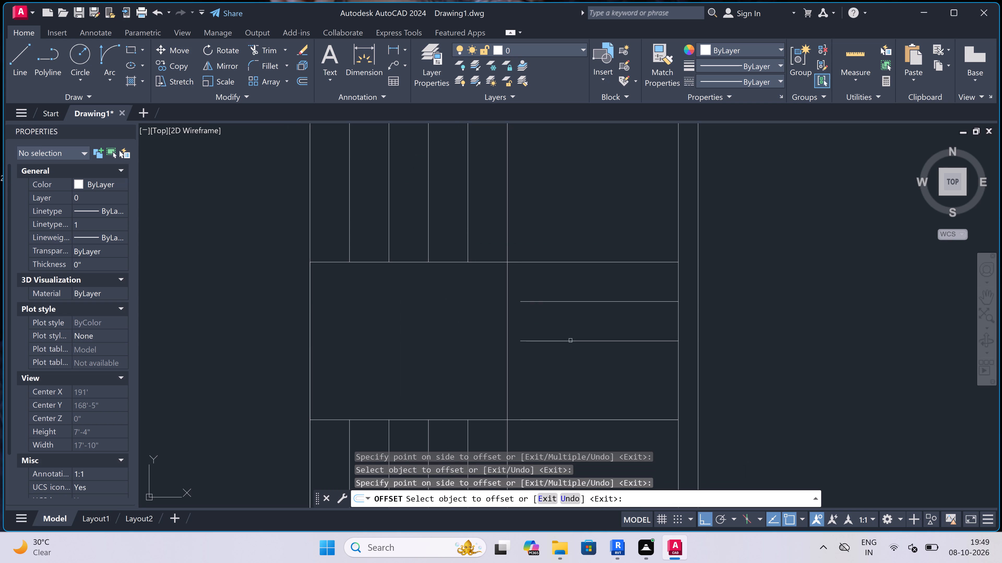
pyautogui.click(570, 340)
pyautogui.click(575, 411)
pyautogui.press('Escape')
# Extend the three horizontal tread lines left to the vertical line of the middle stair section.
pyautogui.press('e')
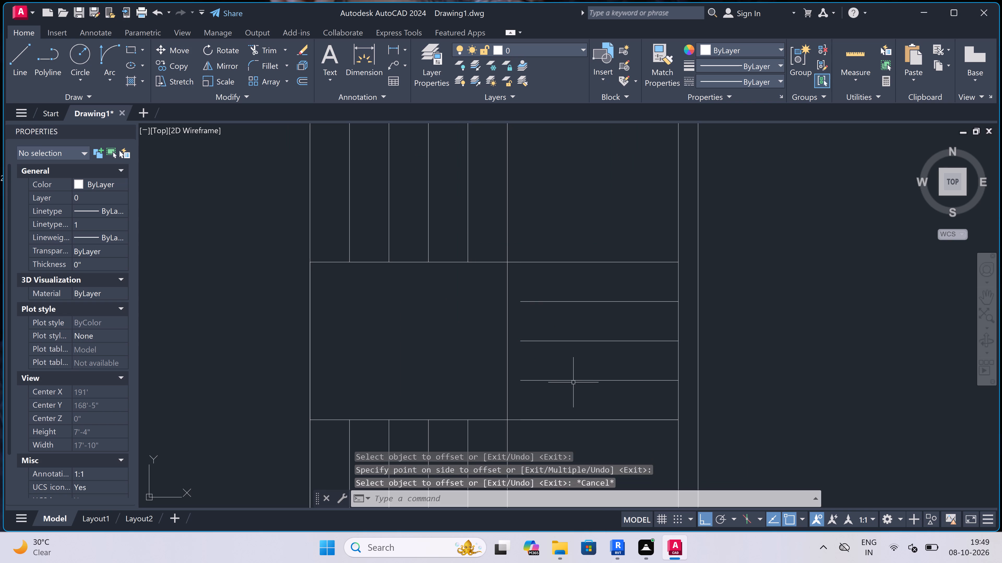
pyautogui.press('x')
pyautogui.press('space')
pyautogui.click(567, 277)
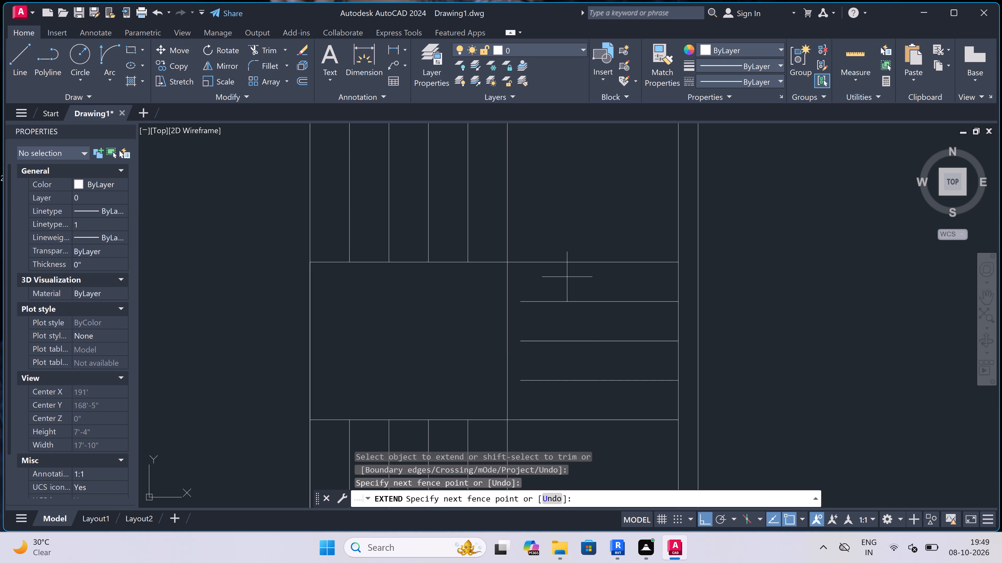
pyautogui.click(571, 399)
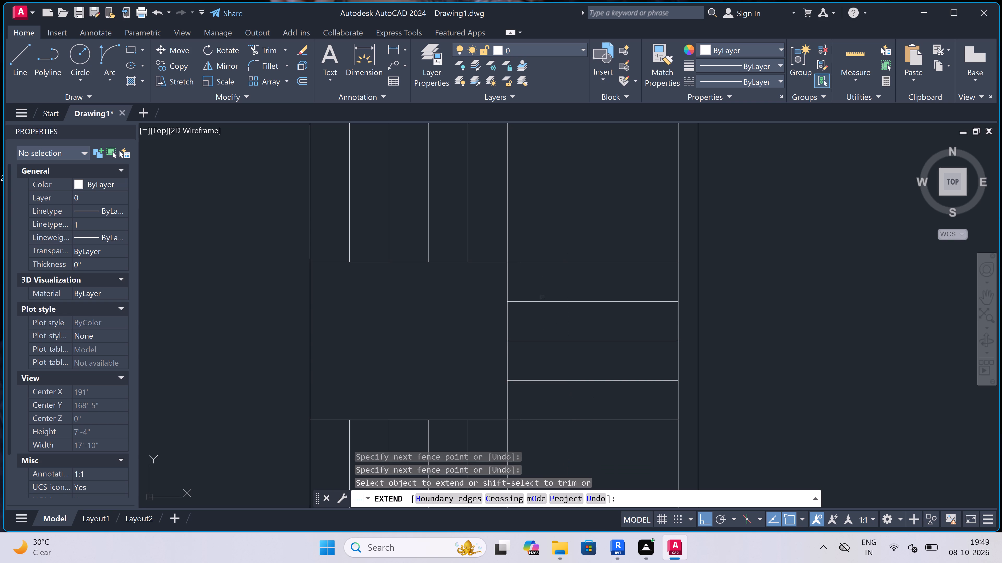
# Trim away the left vertical line between the upper and lower stair sections of the second plan.
pyautogui.press('Escape')
pyautogui.scroll(-5, 540, 294)
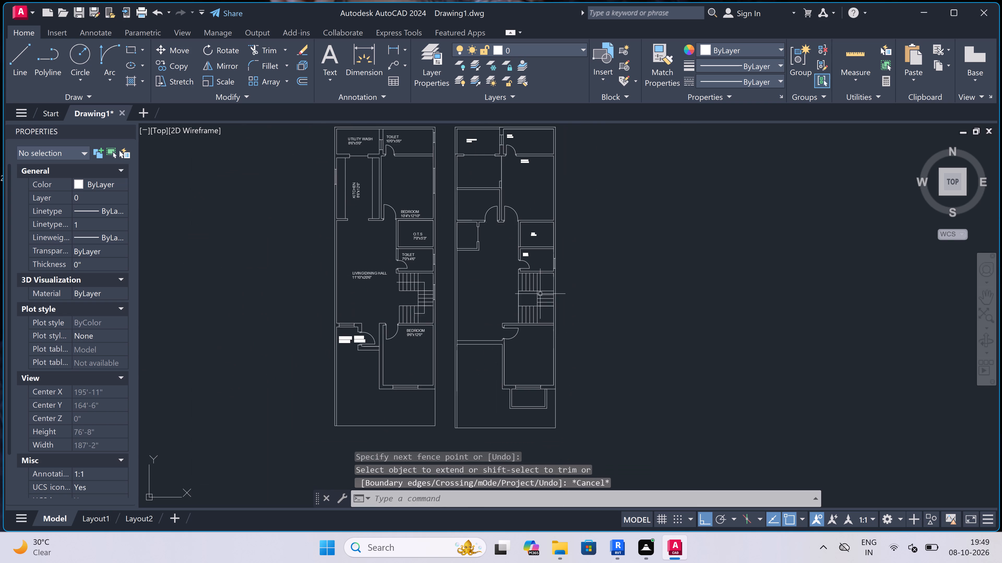
pyautogui.scroll(4, 533, 292)
pyautogui.write('tr')
pyautogui.press('space')
pyautogui.click(511, 316)
pyautogui.moveTo(301, 353); pyautogui.dragTo(306, 353)
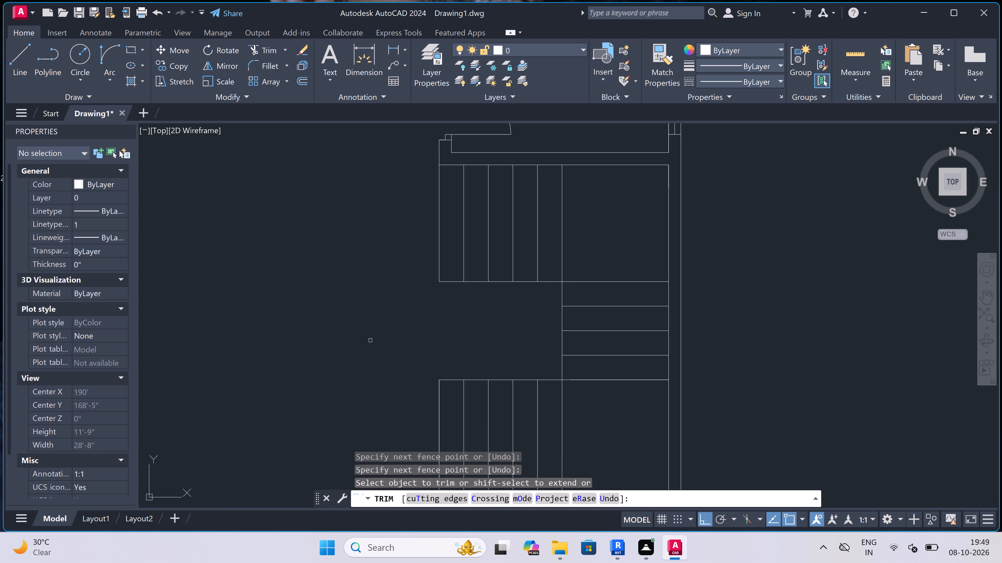
pyautogui.press('Escape')
# Draw the stair's U-shaped walking line from left of the upper flight, about 6'-5" right, down across the middle treads and back into the lower flight.
pyautogui.write('l')
pyautogui.press('space')
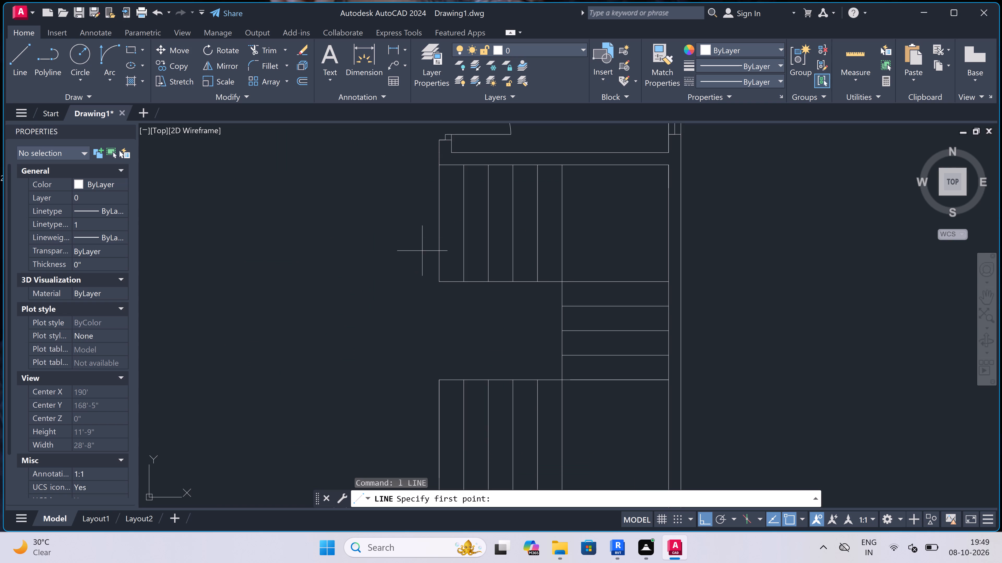
pyautogui.click(397, 212)
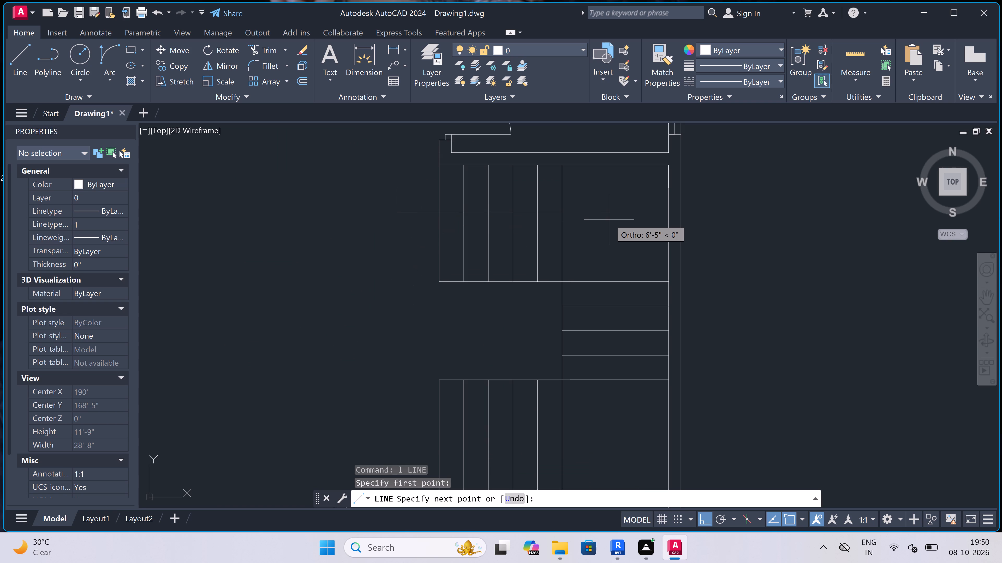
pyautogui.click(611, 219)
pyautogui.click(615, 459)
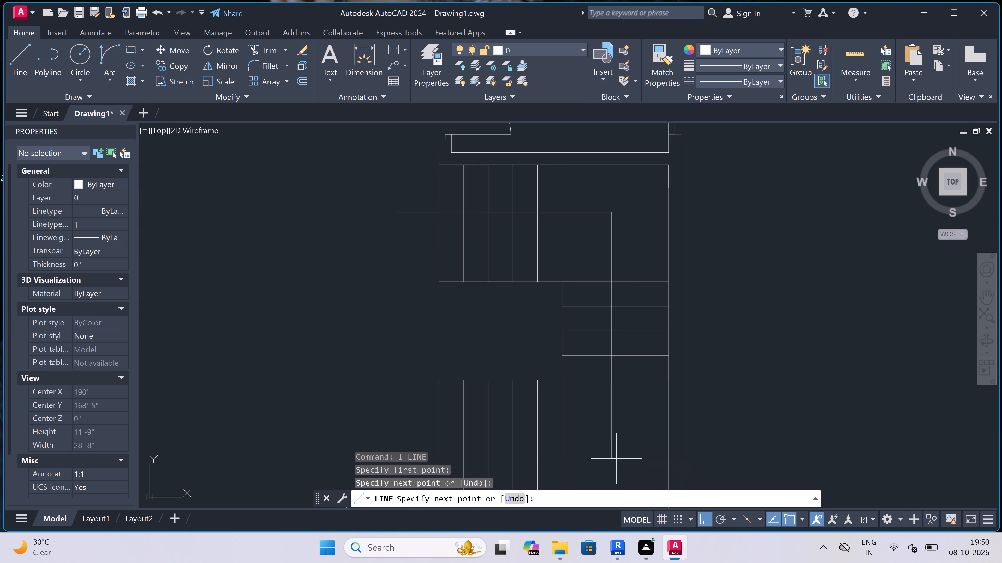
pyautogui.click(534, 456)
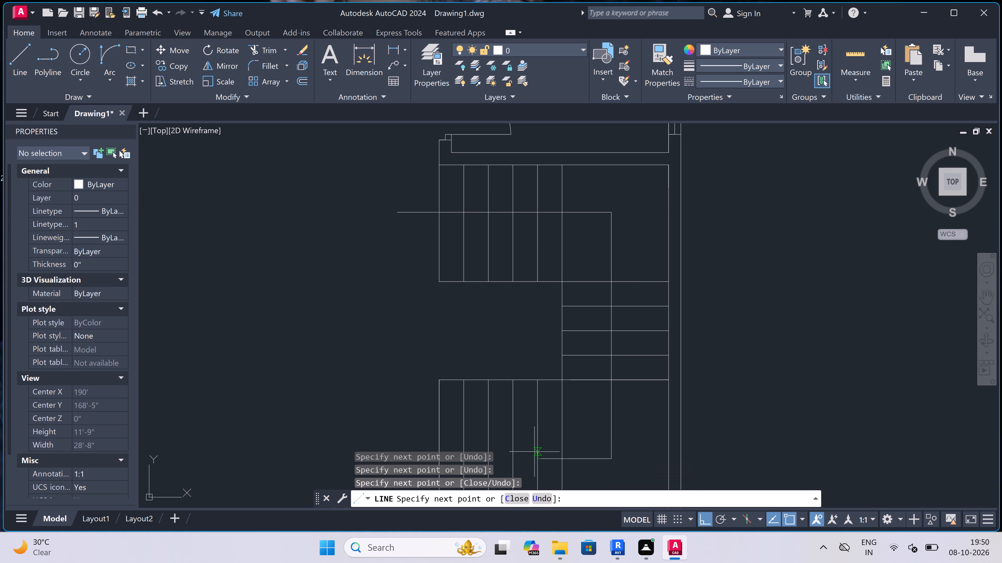
pyautogui.press('Escape')
# Draw a 5' wide window in the horizontal wall left of the front bedroom door, with end lines and a centre line.
pyautogui.scroll(-4, 551, 308)
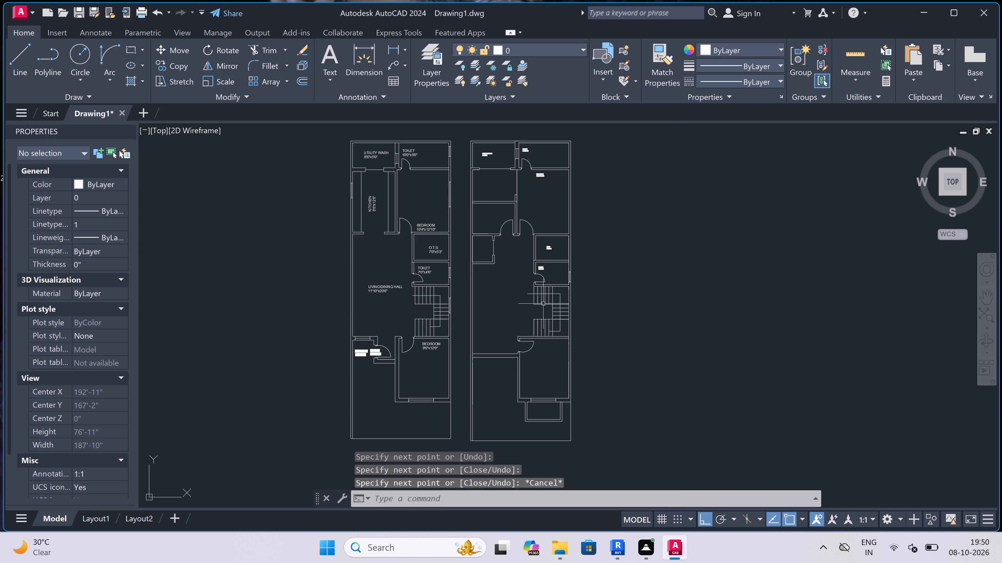
pyautogui.scroll(-3, 535, 296)
pyautogui.scroll(2, 528, 299)
pyautogui.scroll(3, 517, 366)
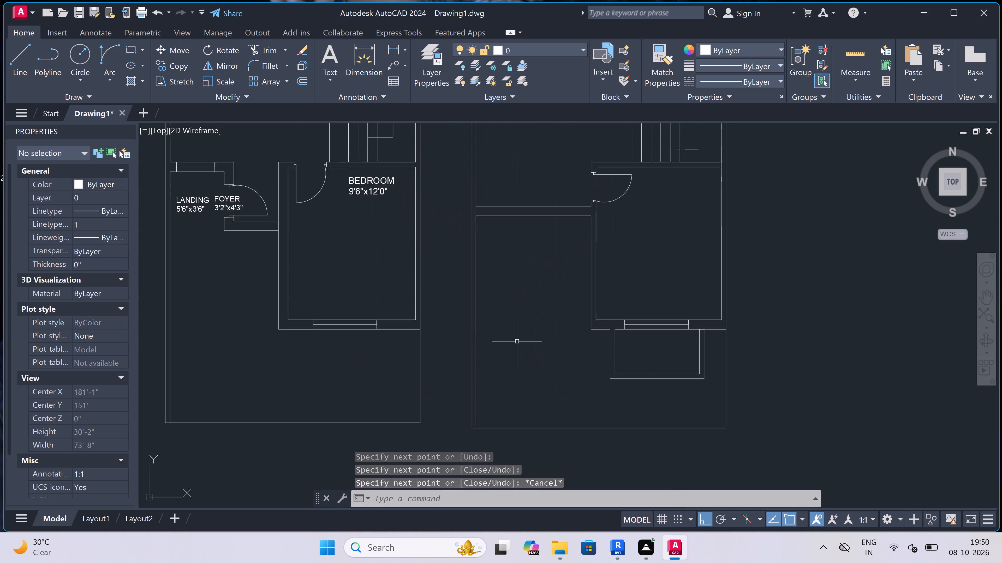
pyautogui.scroll(-4, 517, 341)
pyautogui.scroll(3, 519, 319)
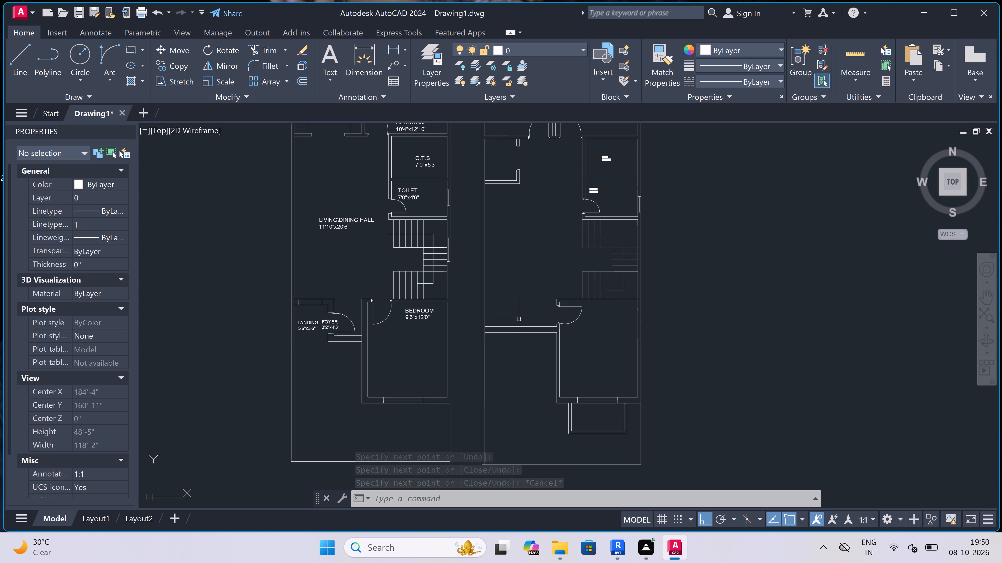
pyautogui.write('l')
pyautogui.press('space')
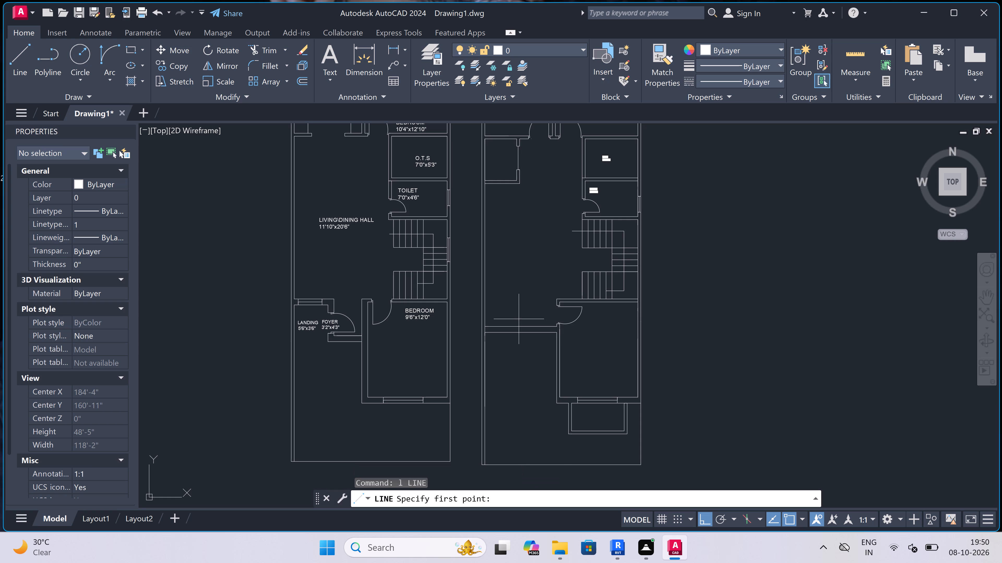
pyautogui.scroll(1, 514, 336)
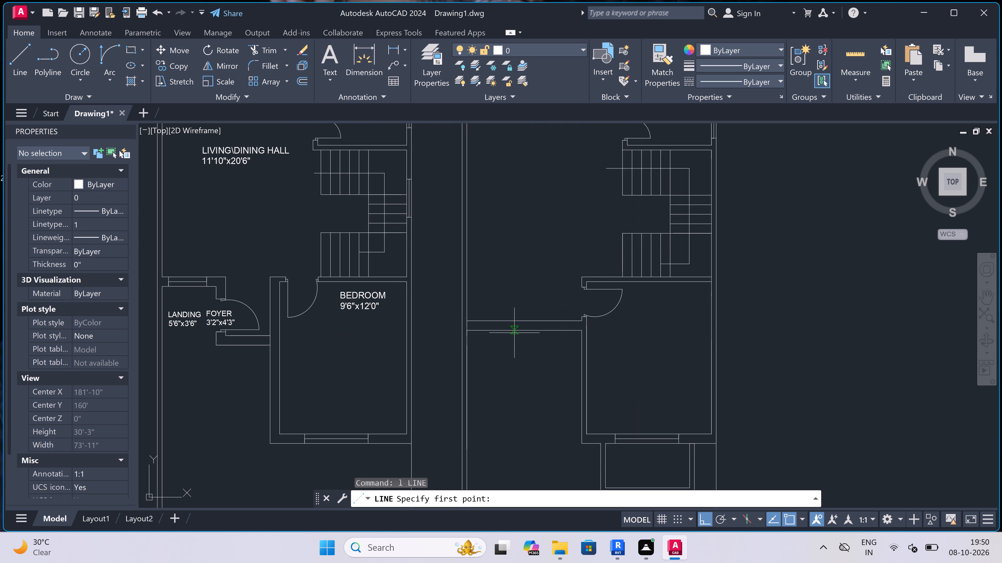
pyautogui.scroll(2, 505, 322)
pyautogui.click(468, 319)
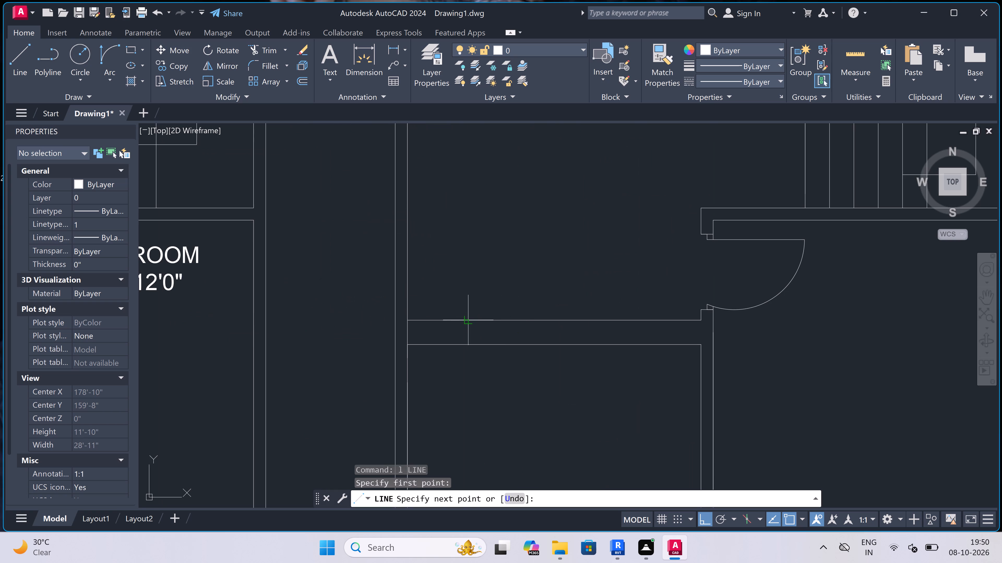
pyautogui.click(473, 344)
pyautogui.click(467, 336)
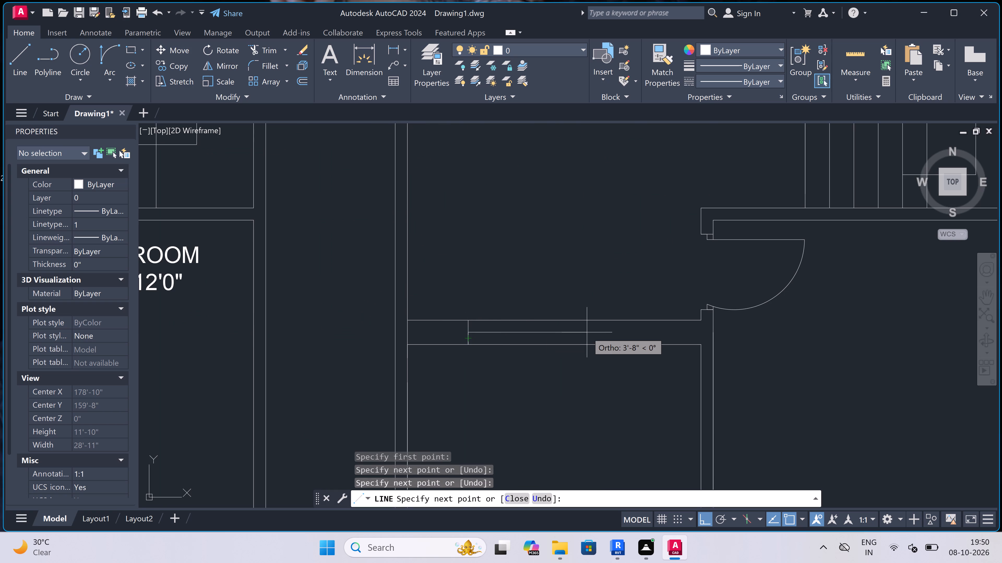
pyautogui.press('5')
pyautogui.press("'")
pyautogui.press('space')
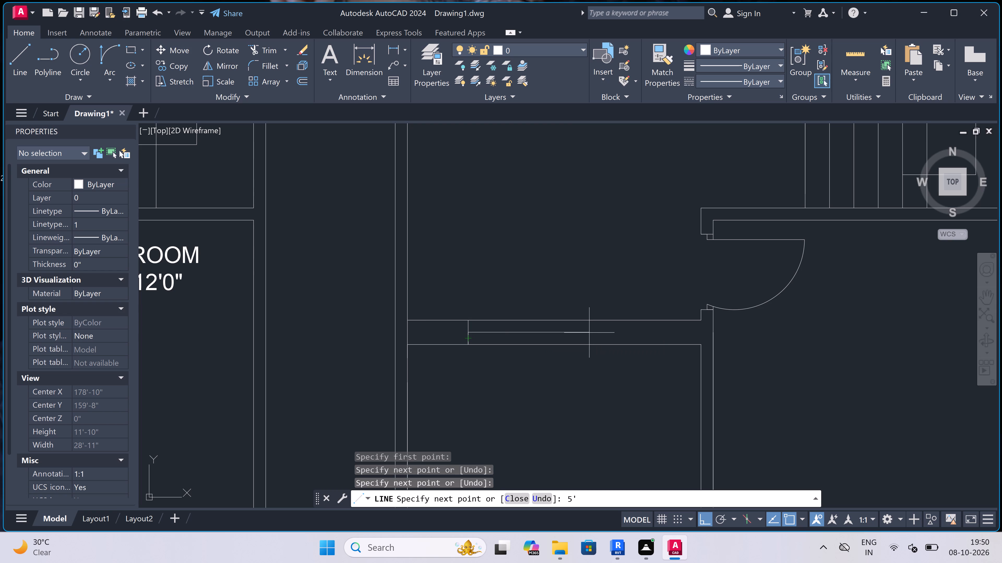
pyautogui.click(631, 321)
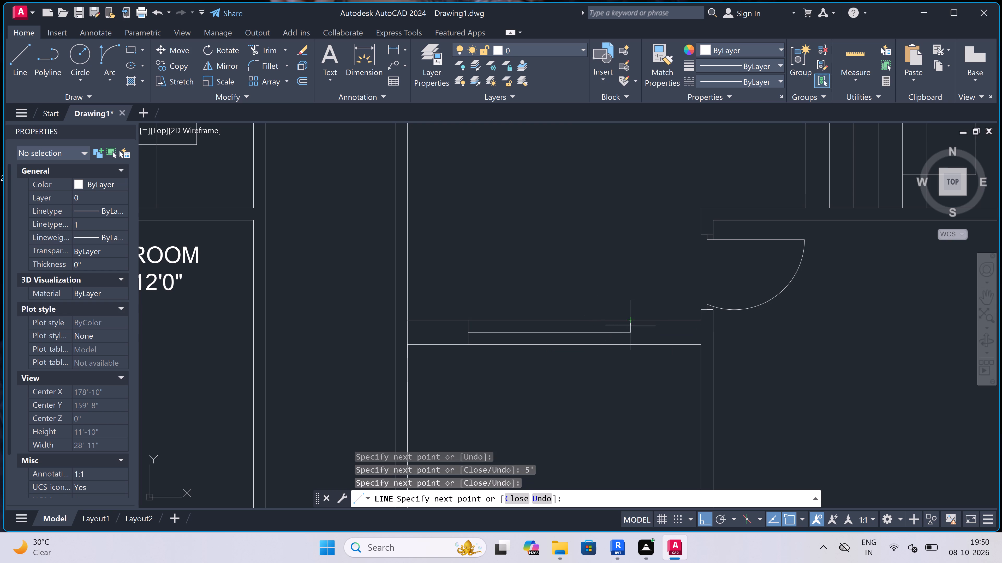
pyautogui.click(631, 341)
pyautogui.press('Escape')
# Draw a 4.5" thick wall from the front bedroom's lower-left outer corner across to the plan's left side wall.
pyautogui.scroll(-5, 523, 305)
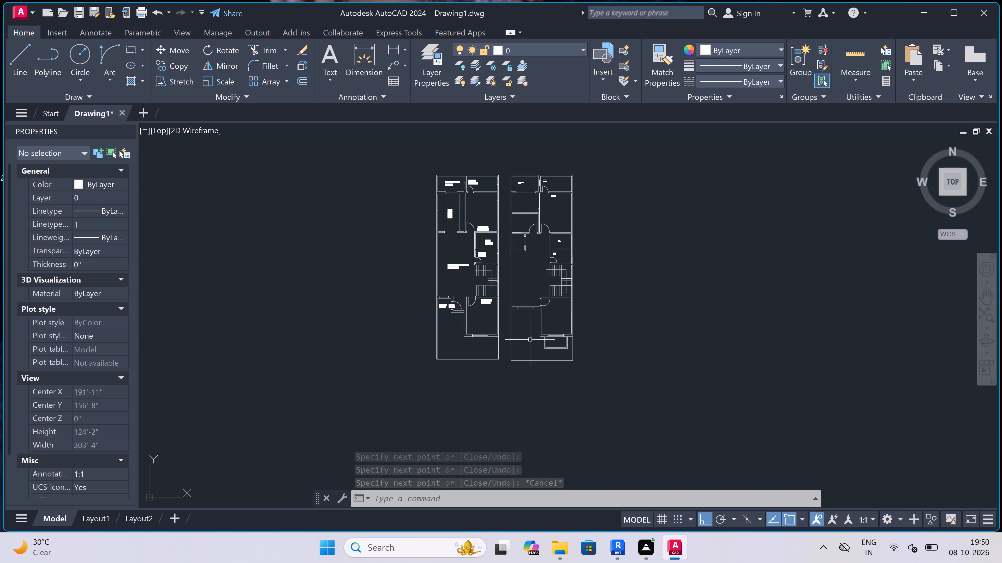
pyautogui.scroll(3, 518, 345)
pyautogui.press('space')
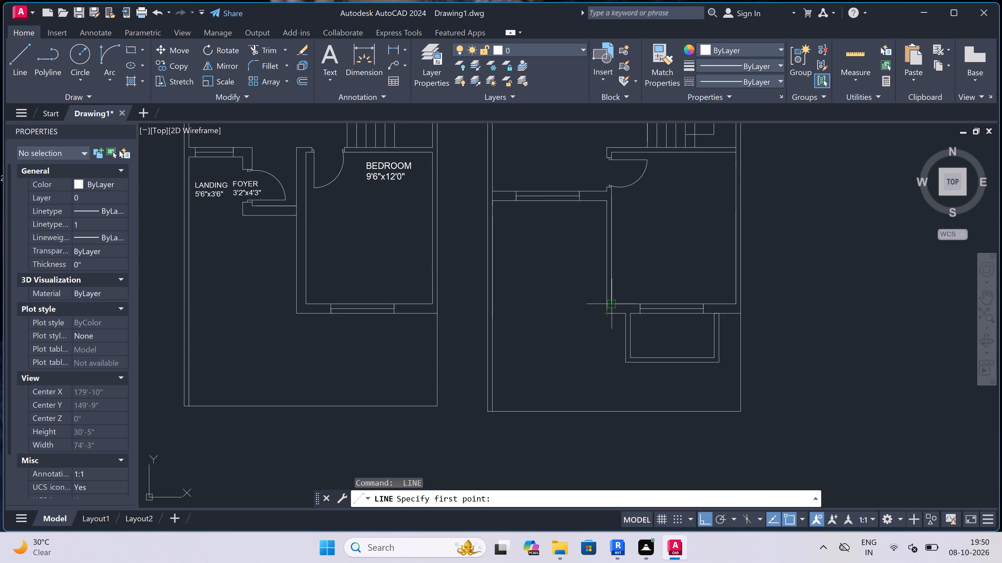
pyautogui.click(608, 315)
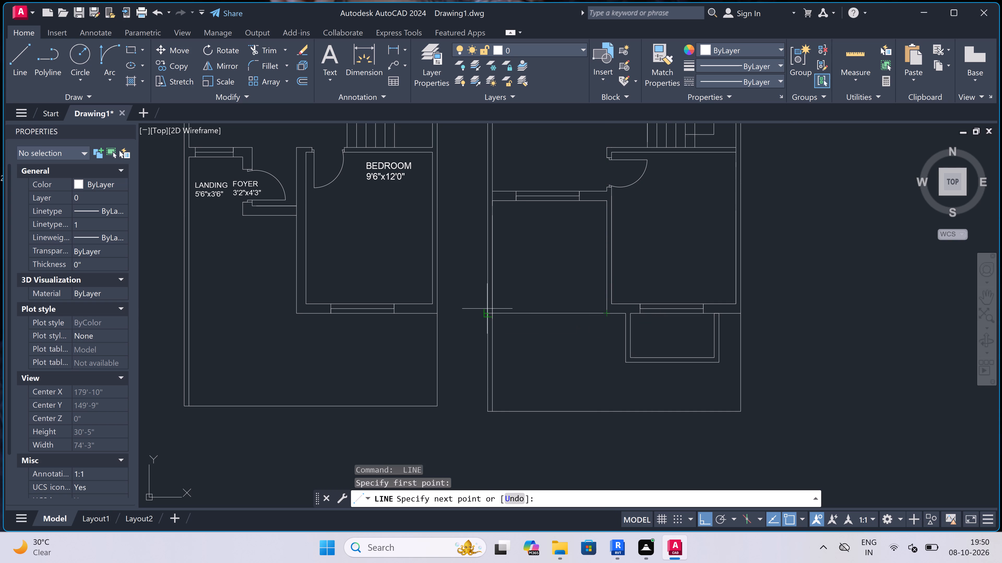
pyautogui.scroll(2, 487, 309)
pyautogui.click(500, 314)
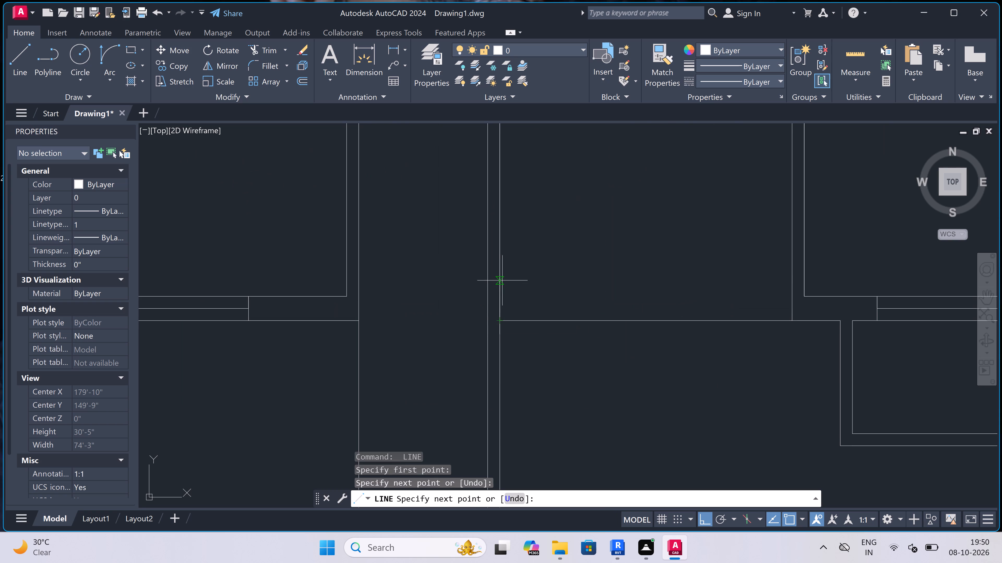
pyautogui.write('4.5"')
pyautogui.press('space')
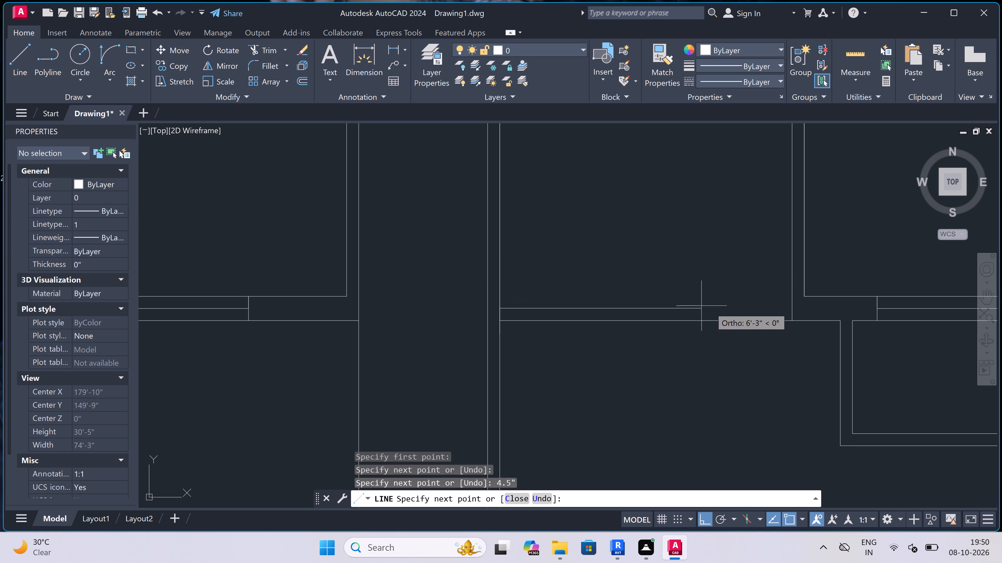
pyautogui.click(791, 309)
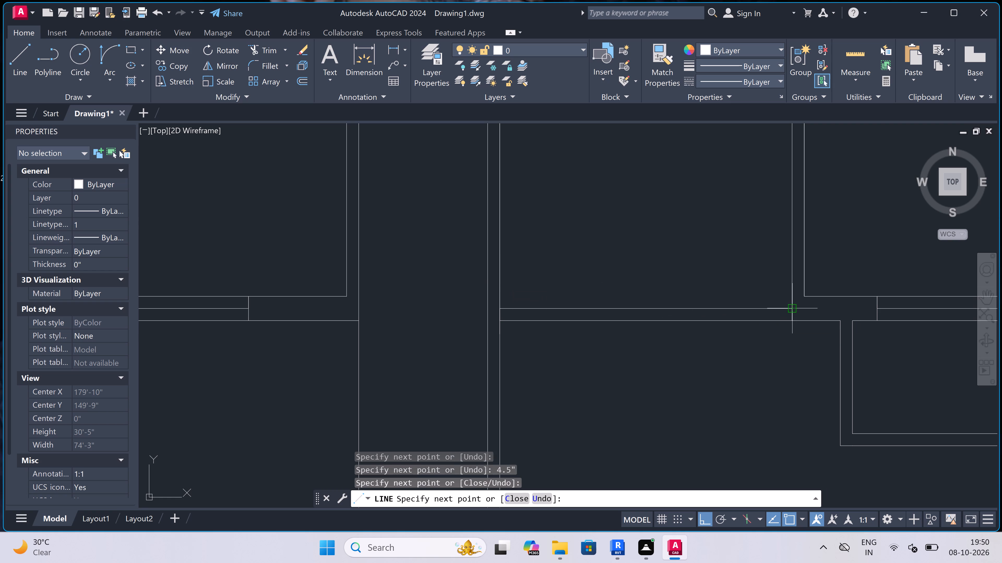
pyautogui.press('Escape')
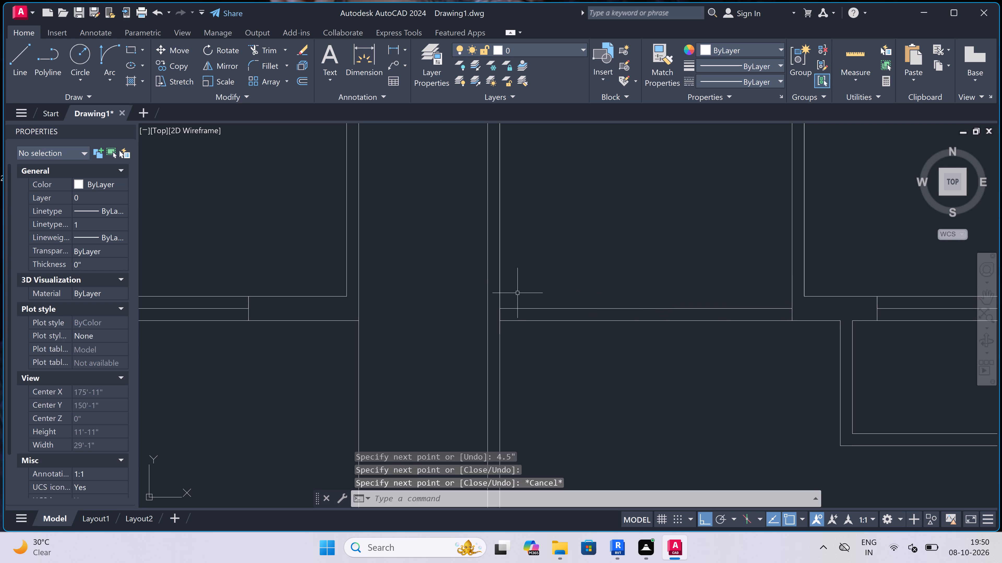
# Extend the lower line of the 4.5" wall left to the outer line of the side wall.
pyautogui.scroll(-1, 517, 293)
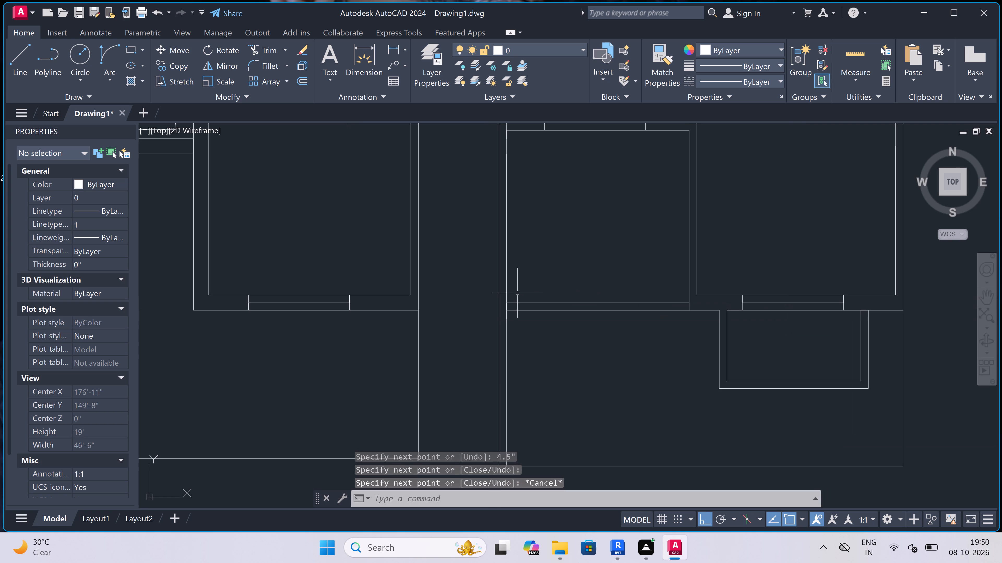
pyautogui.write('ex')
pyautogui.press('space')
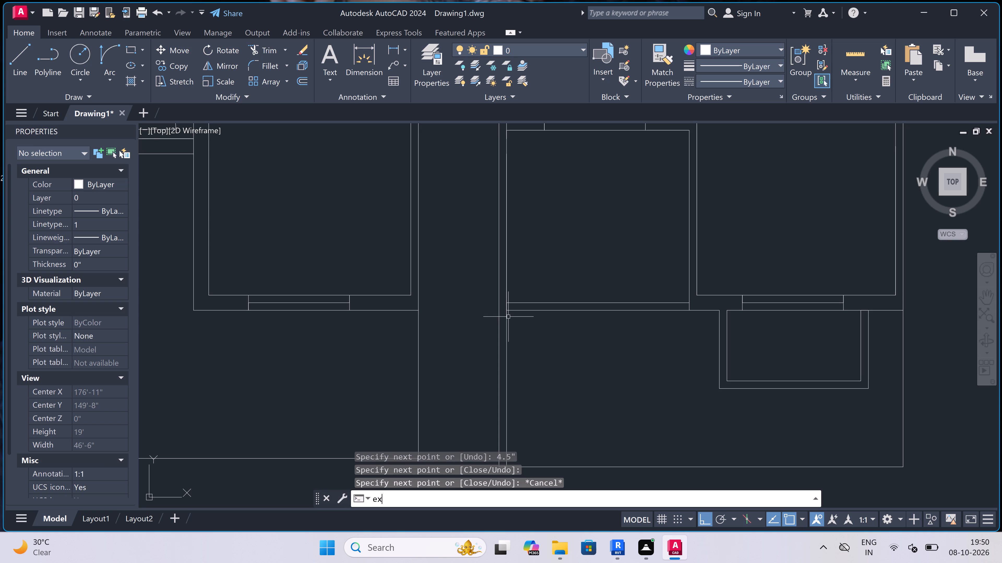
pyautogui.scroll(2, 509, 317)
pyautogui.click(518, 299)
pyautogui.click(518, 334)
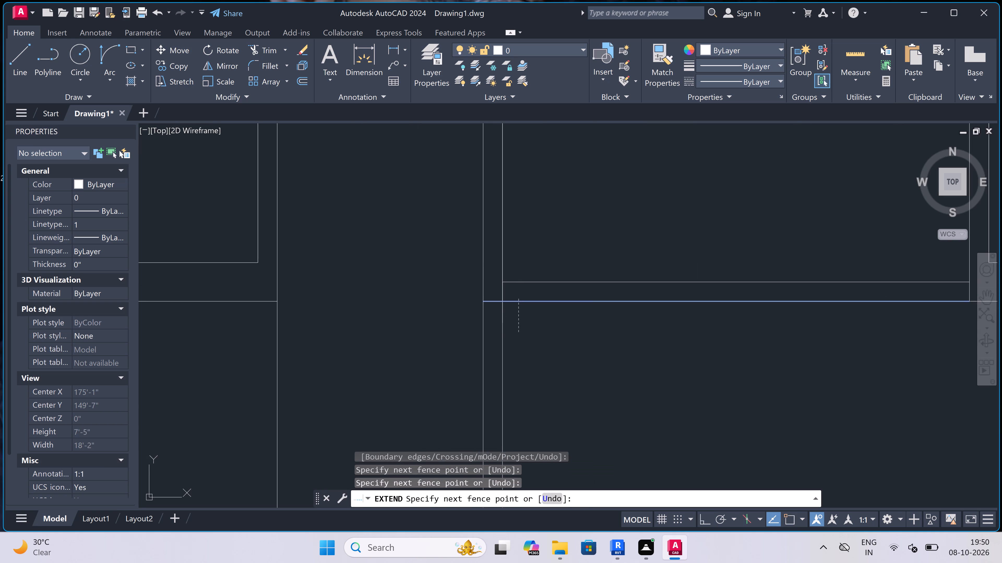
pyautogui.press('Escape')
# Place a multiline text reading OPEN TERRACE in the walled space left of the second plan's front bedroom.
pyautogui.scroll(-3, 519, 320)
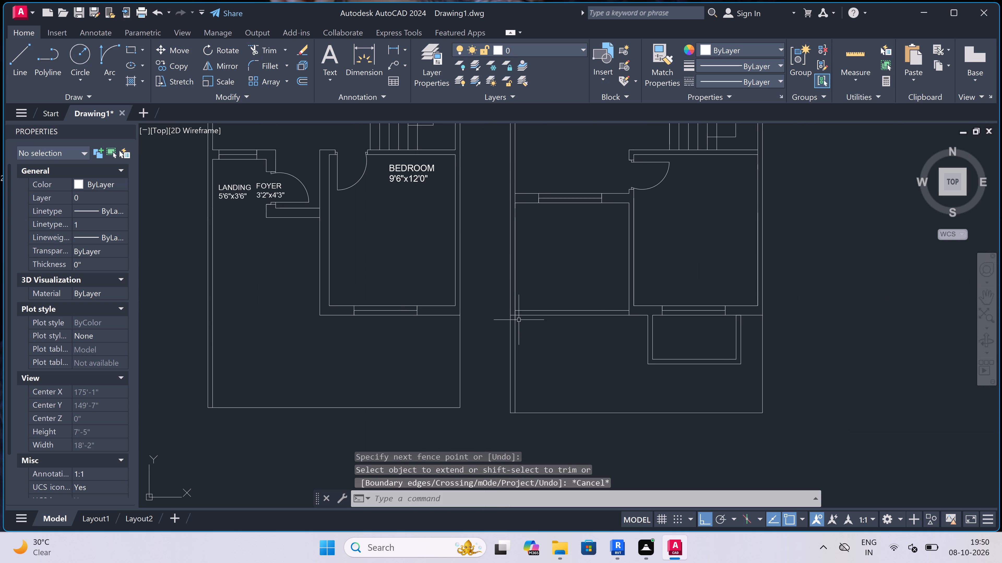
pyautogui.scroll(-3, 519, 320)
pyautogui.scroll(2, 557, 324)
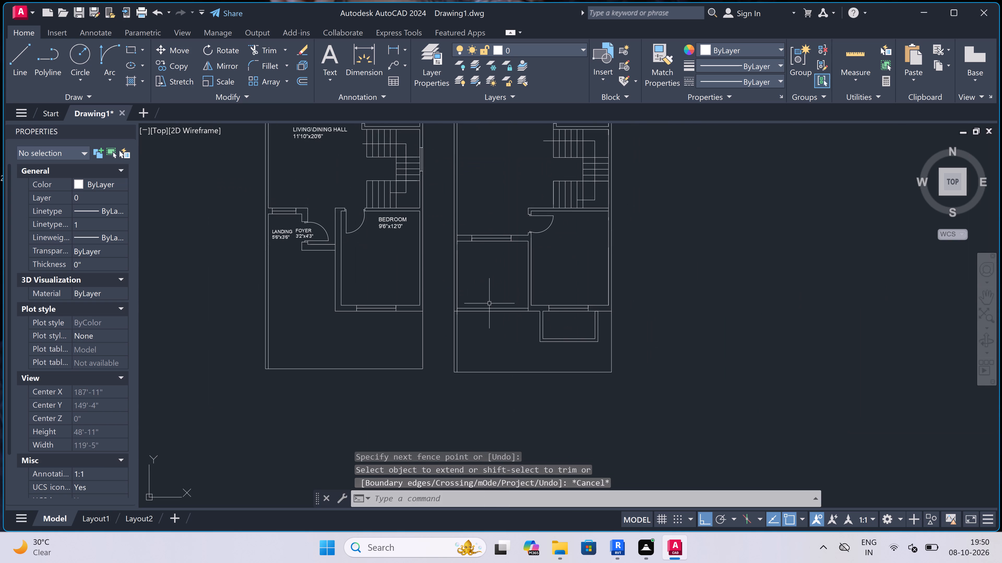
pyautogui.scroll(-2, 489, 303)
pyautogui.scroll(3, 486, 292)
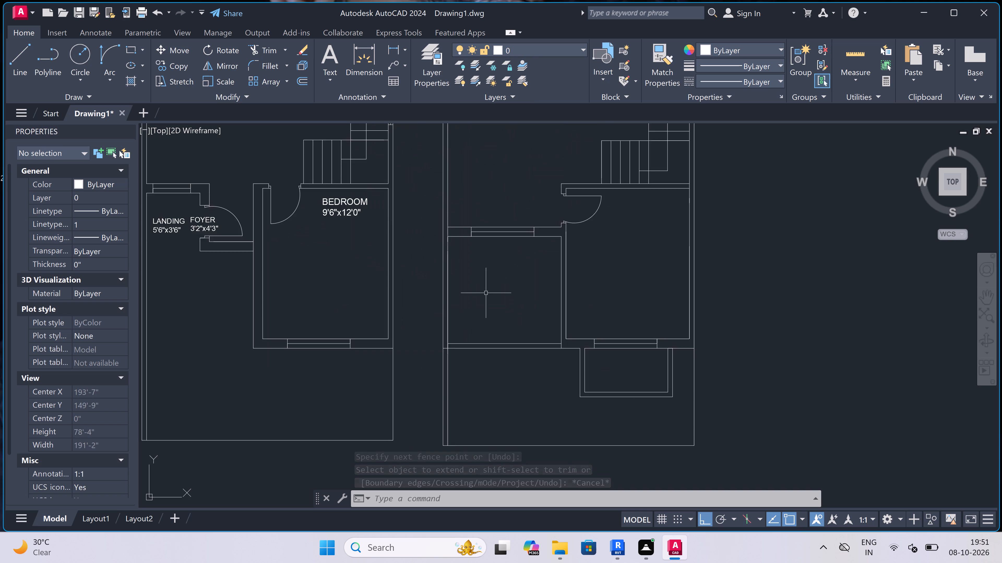
pyautogui.scroll(1, 502, 293)
pyautogui.write('mt')
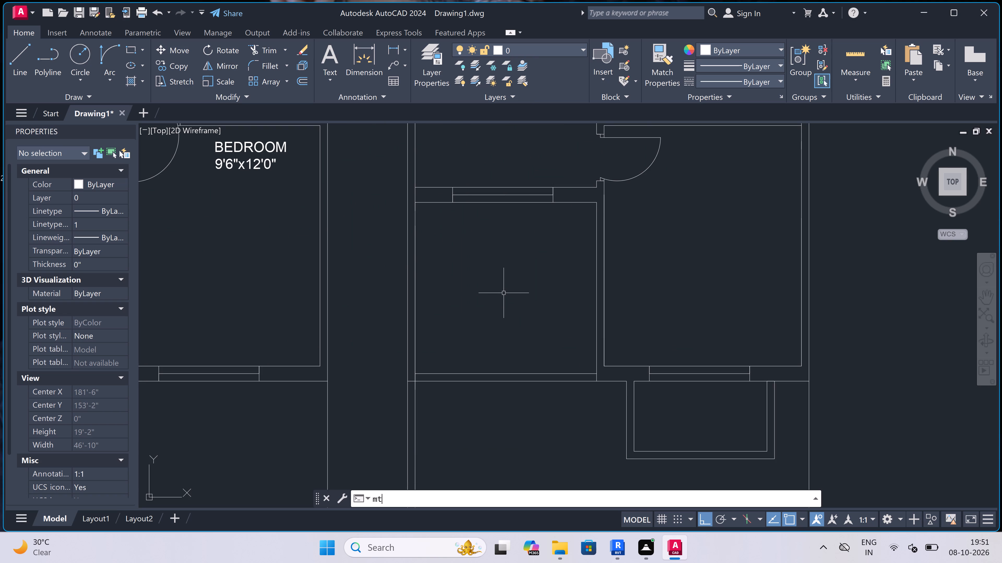
pyautogui.press('space')
pyautogui.click(449, 289)
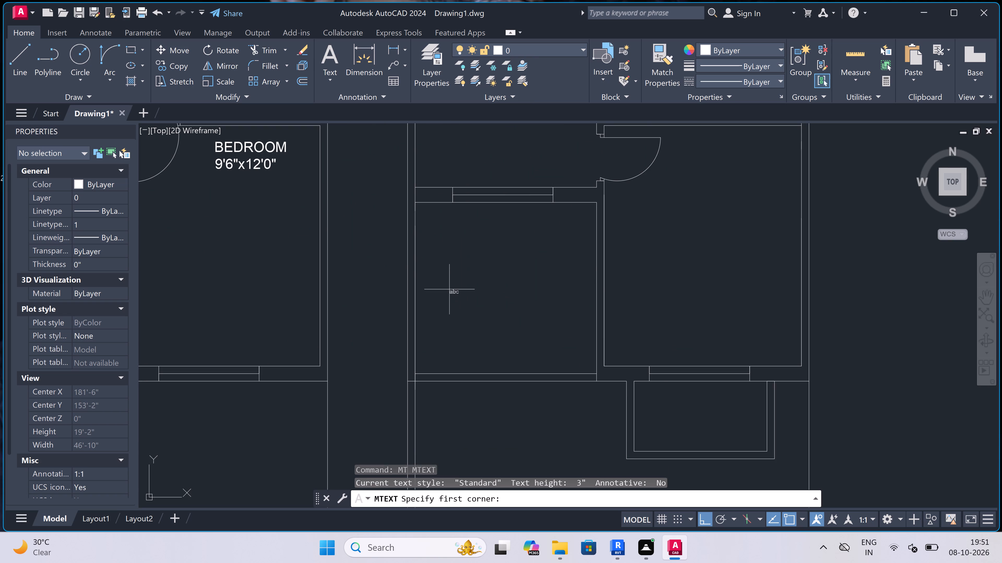
pyautogui.click(734, 262)
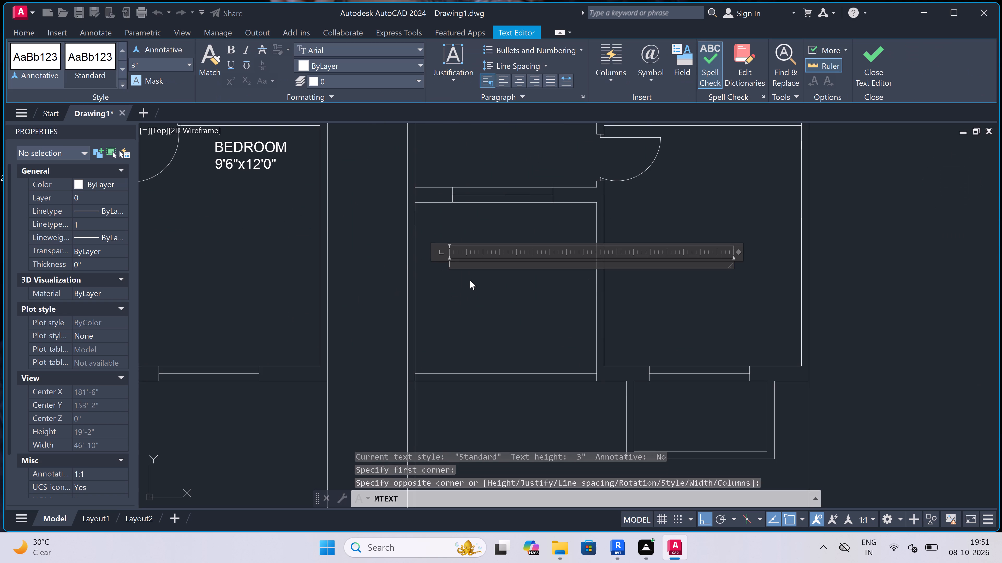
pyautogui.press('o')
pyautogui.press('p')
pyautogui.write('EN')
pyautogui.press('Return')
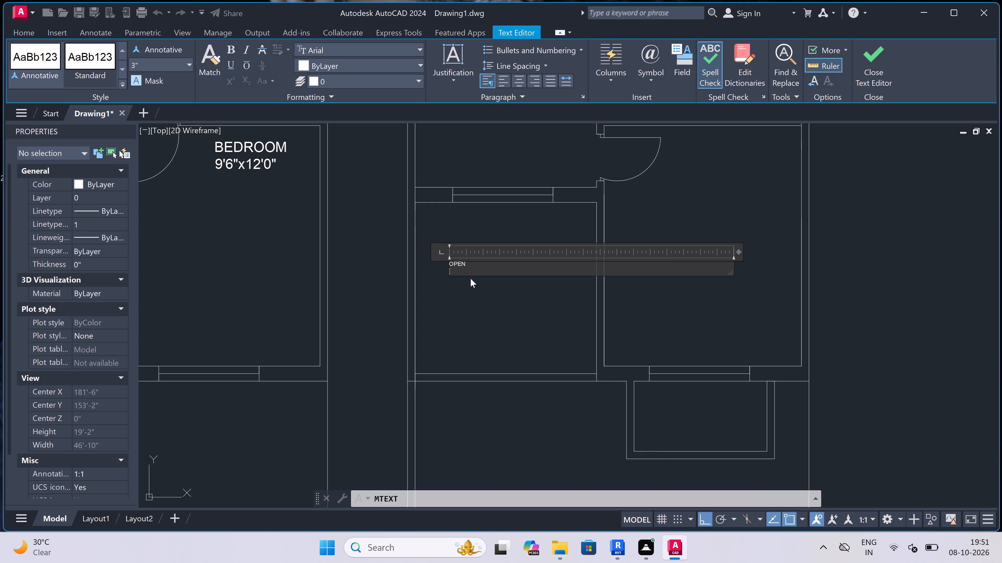
pyautogui.press('BackSpace')
pyautogui.press('space')
pyautogui.write('TR')
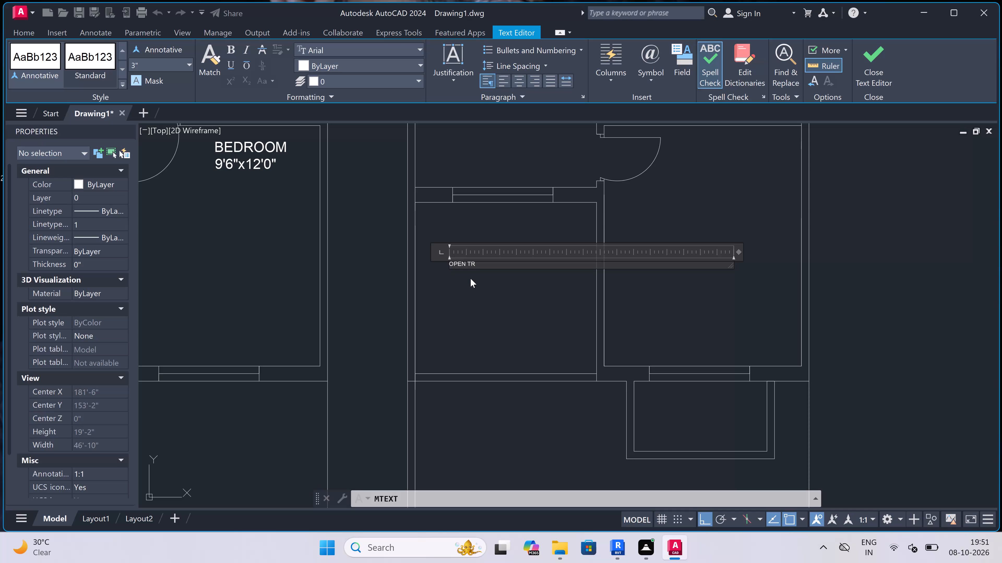
pyautogui.press('BackSpace')
pyautogui.press('e')
pyautogui.write('RRACE')
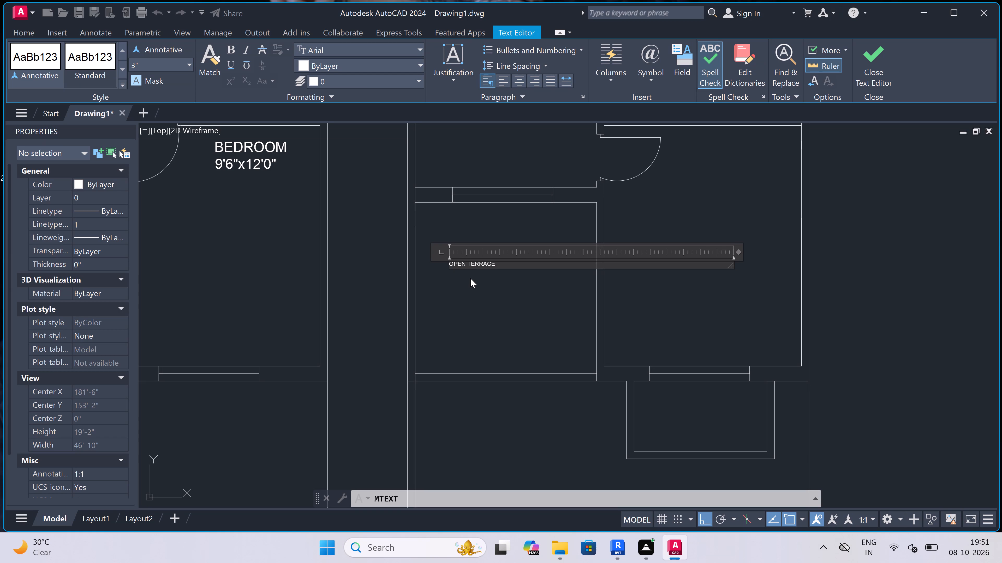
# Add the size 9'0"x8'2" as a second line under OPEN TERRACE and finish the label.
pyautogui.press('Return')
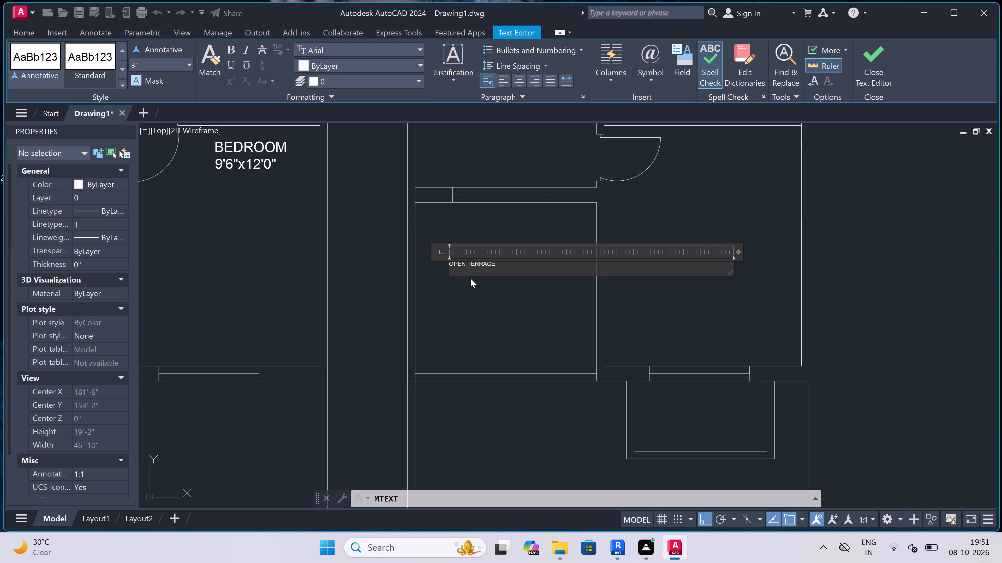
pyautogui.press('9')
pyautogui.press('BackSpace')
pyautogui.scroll(3, 462, 276)
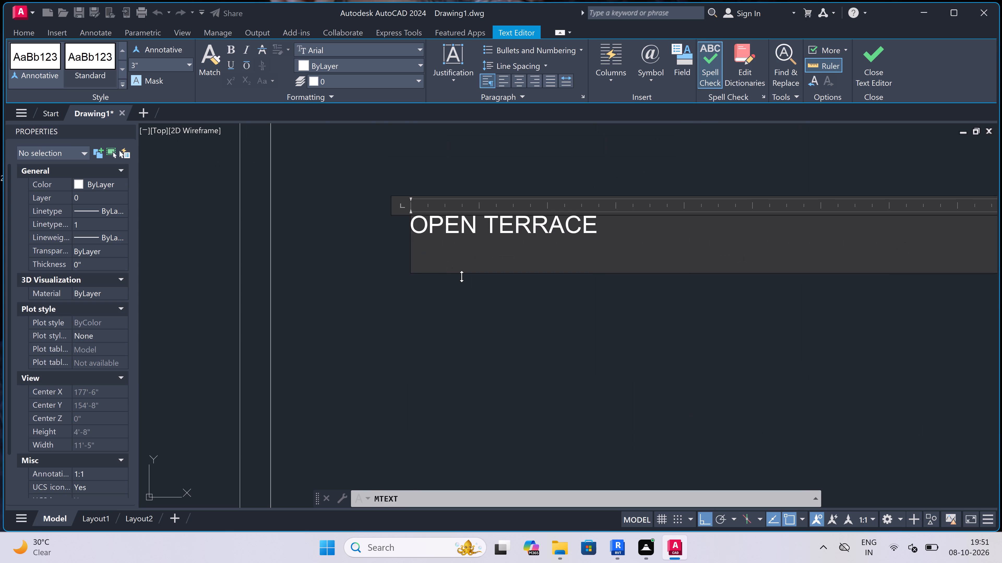
pyautogui.press('9')
pyautogui.press("'")
pyautogui.write('0"x')
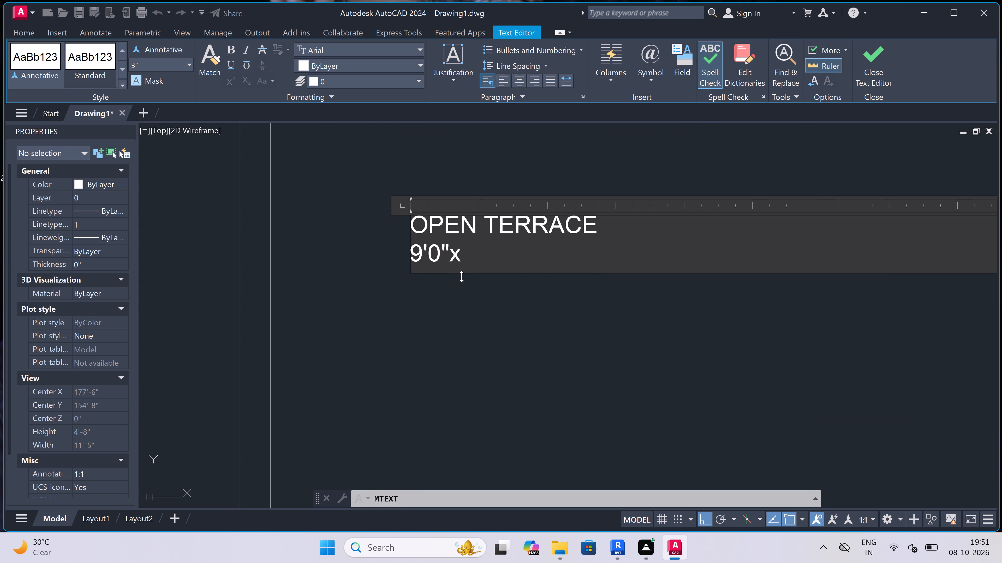
pyautogui.write("8'")
pyautogui.press('2')
pyautogui.hotkey('shift', '"')
pyautogui.click(410, 324)
# Label the small projection below the front bedroom window BALCONY, with 7'0"x3'6" on the second line.
pyautogui.scroll(-8, 407, 309)
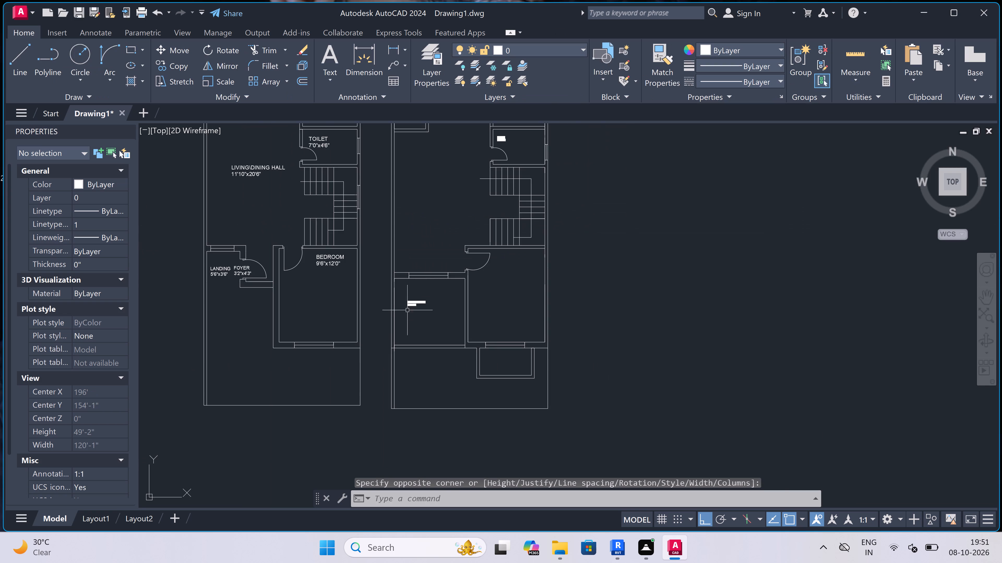
pyautogui.scroll(3, 492, 367)
pyautogui.press('space')
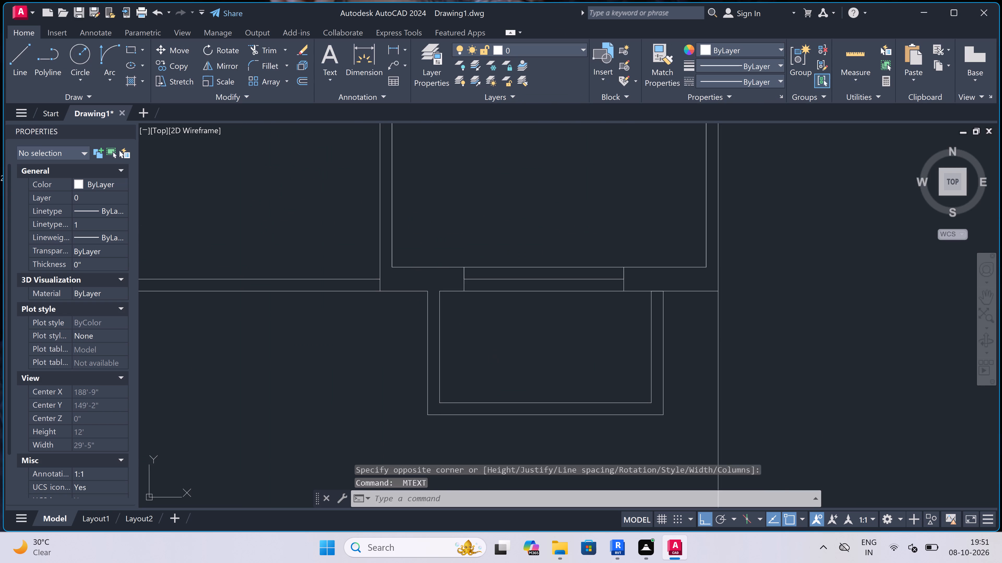
pyautogui.moveTo(480, 344); pyautogui.dragTo(489, 344)
pyautogui.click(798, 344)
pyautogui.scroll(2, 797, 341)
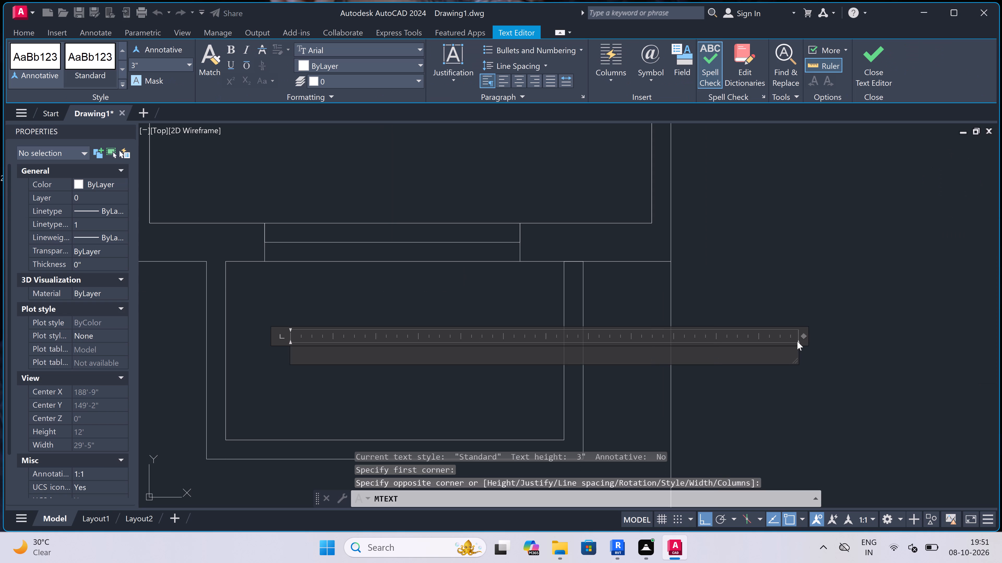
pyautogui.write('BALCONY')
pyautogui.press('Return')
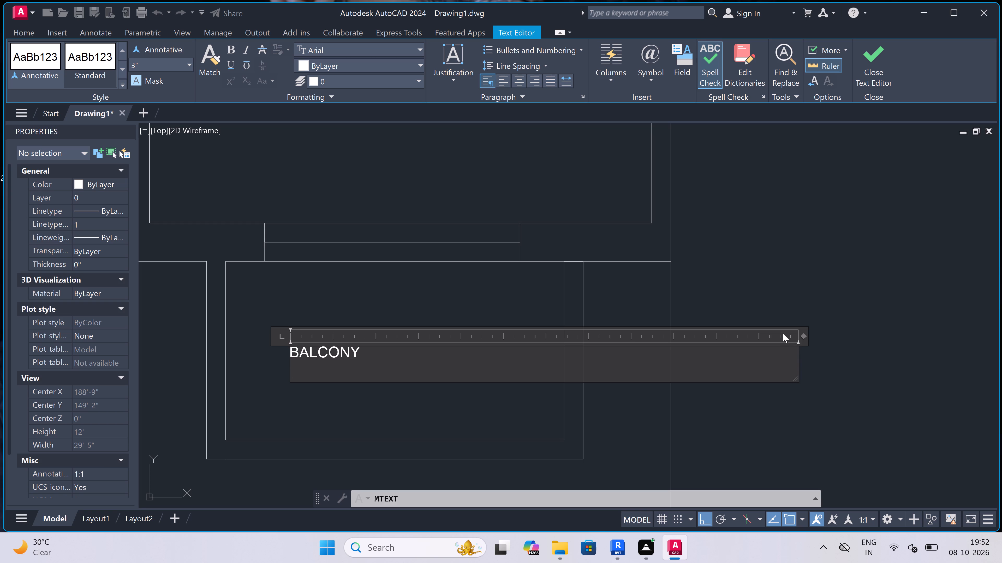
pyautogui.write("7'0")
pyautogui.write('"x')
pyautogui.write("3'6")
pyautogui.hotkey('shift', '"')
pyautogui.click(322, 401)
# Place a multiline text reading BEDROOM in the second plan's front bedroom, just below the staircase wall.
pyautogui.scroll(-8, 322, 398)
pyautogui.scroll(3, 321, 366)
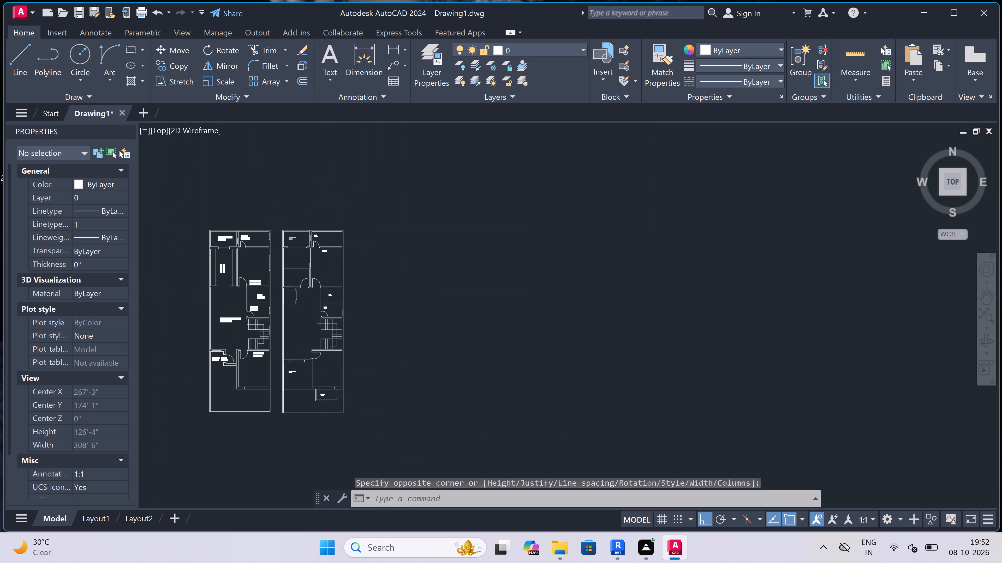
pyautogui.scroll(2, 337, 324)
pyautogui.scroll(1, 343, 296)
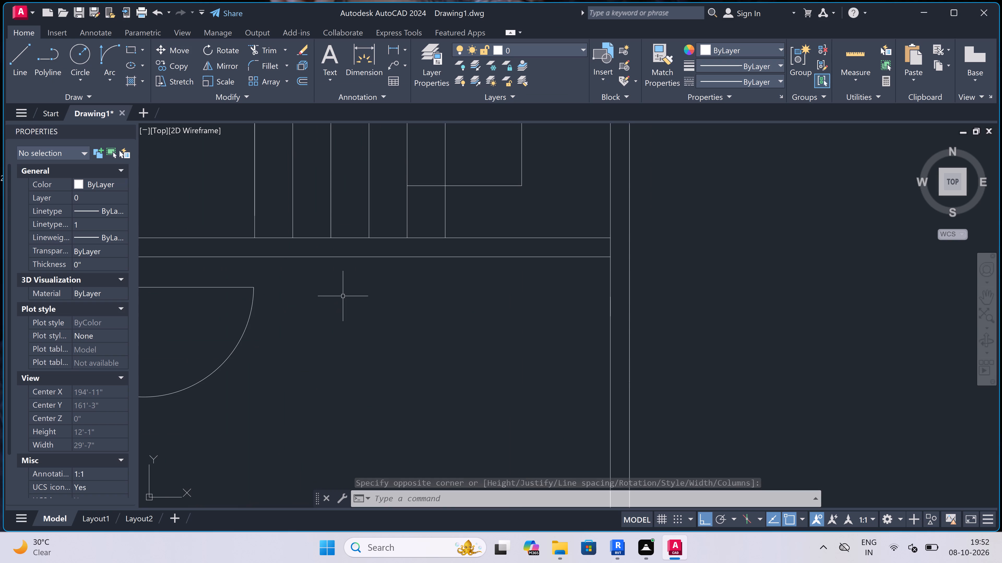
pyautogui.press('space')
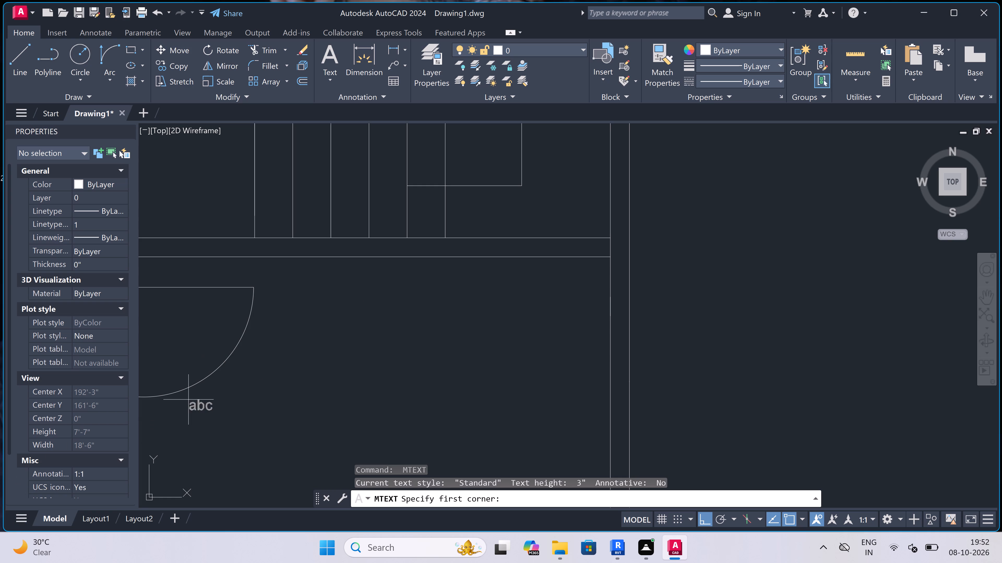
pyautogui.click(347, 308)
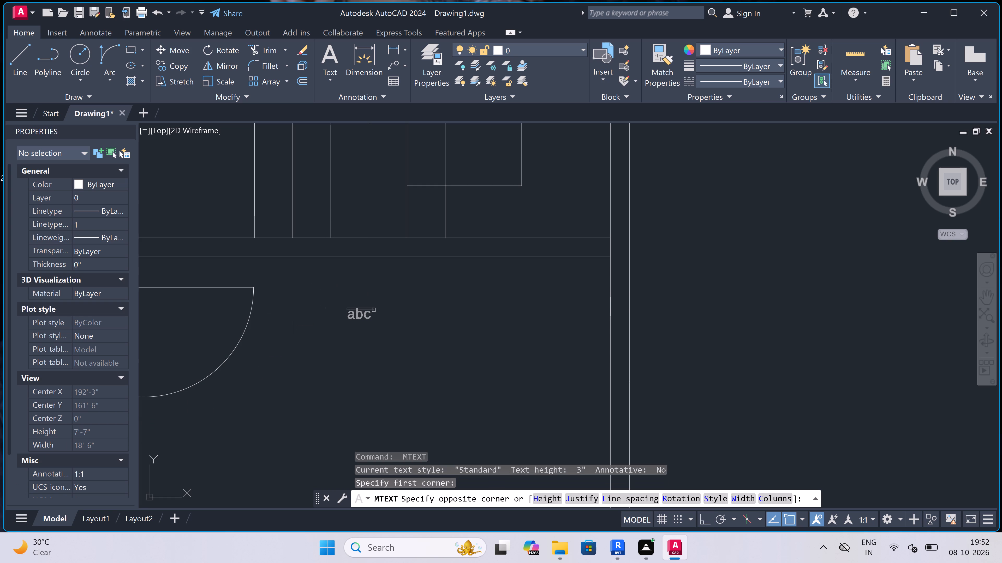
pyautogui.click(773, 305)
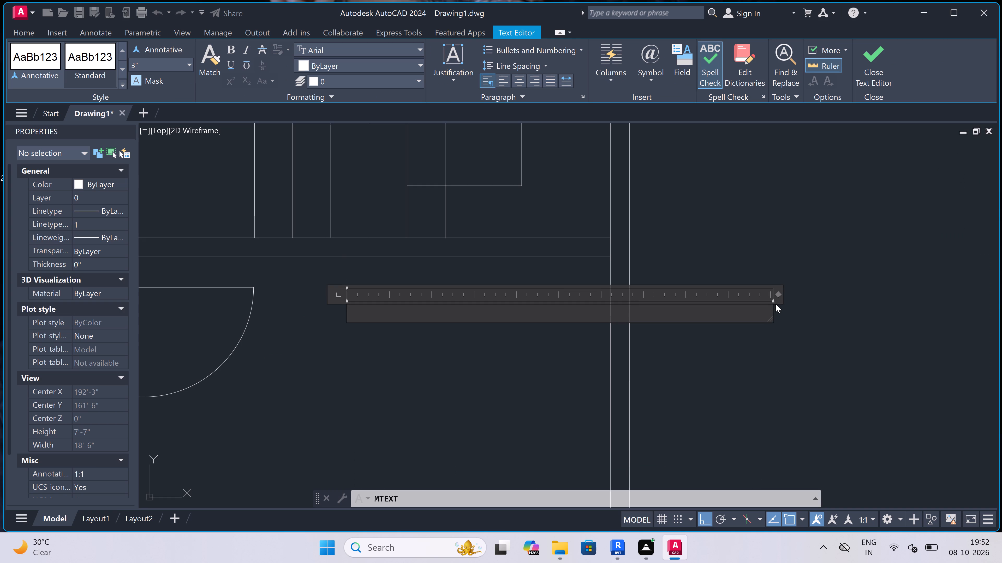
pyautogui.press('b')
pyautogui.press('e')
pyautogui.press('d')
pyautogui.press('r')
pyautogui.write('OOM')
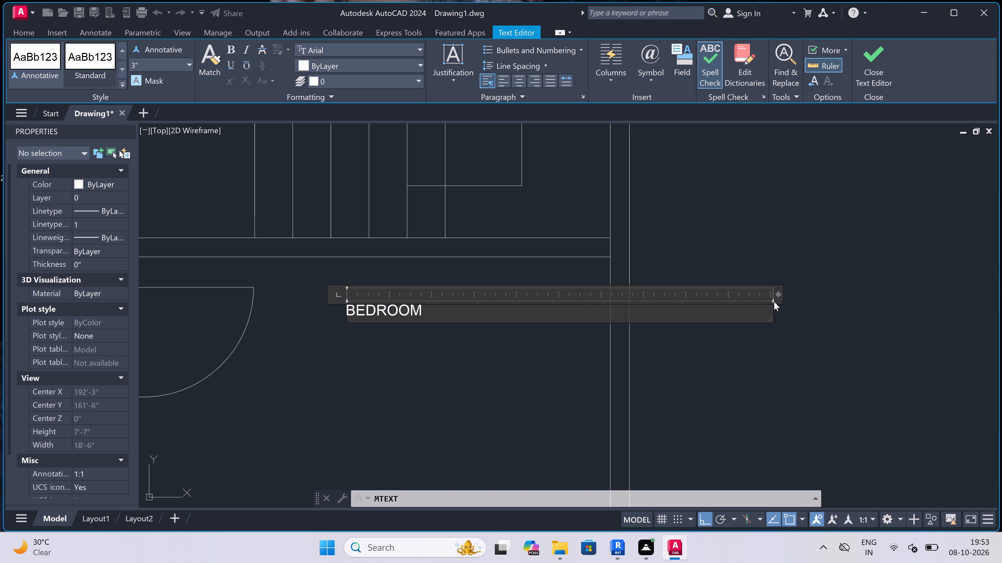
# Add the size 9'10"x12'0" as a second line under BEDROOM and finish the label.
pyautogui.press('Return')
pyautogui.write('9;')
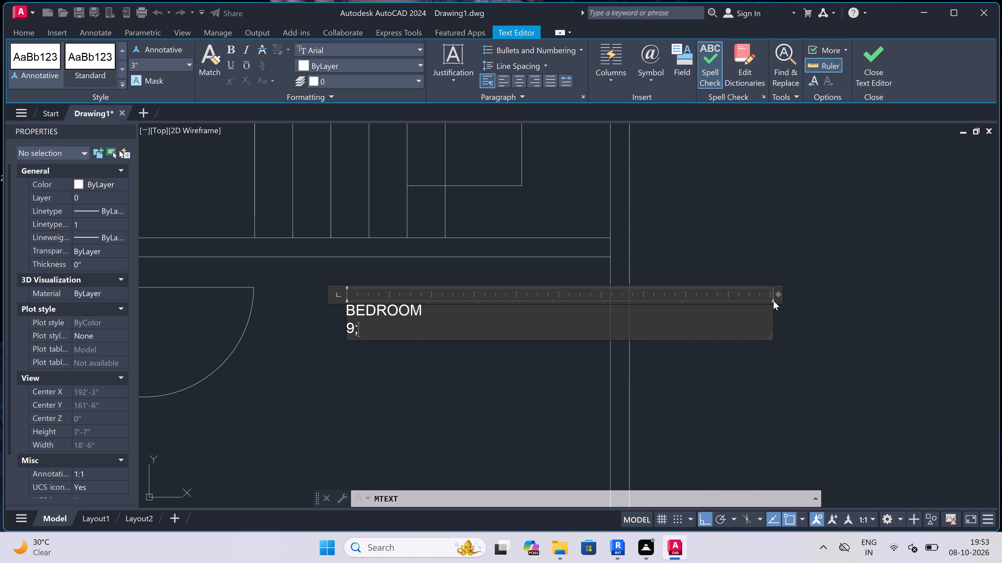
pyautogui.press('BackSpace')
pyautogui.press("'")
pyautogui.press('1')
pyautogui.press('0')
pyautogui.write('"x')
pyautogui.write('12')
pyautogui.write('\'0"')
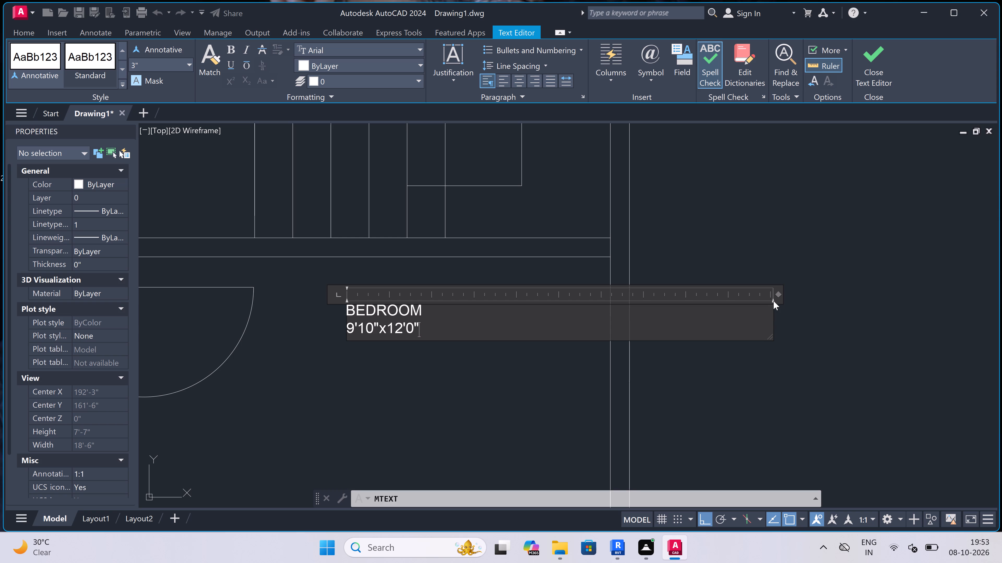
pyautogui.click(390, 381)
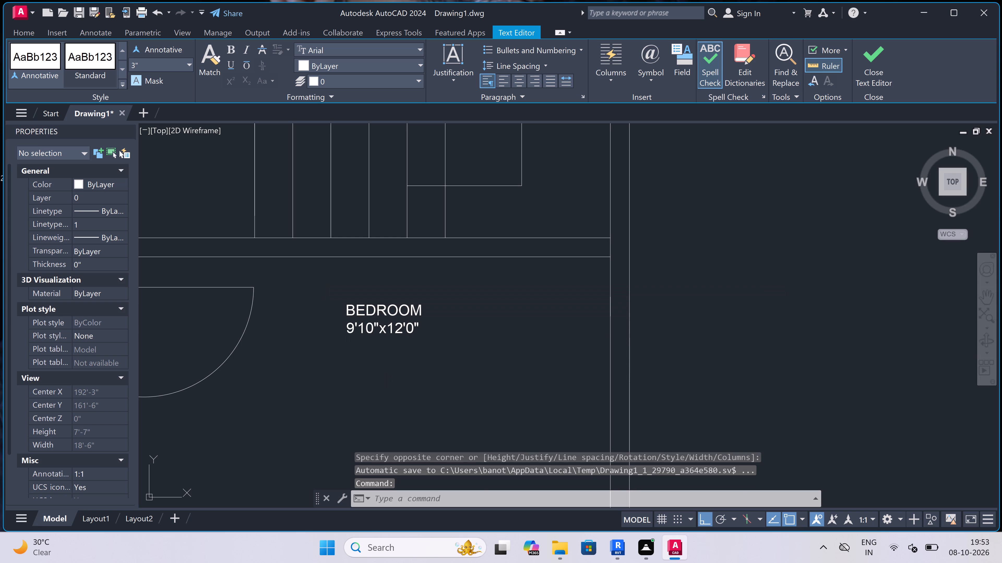
# Place a multiline text reading INFORMAL LIVING in the second plan's open central hall, left of the toilet and staircase.
pyautogui.scroll(-5, 391, 325)
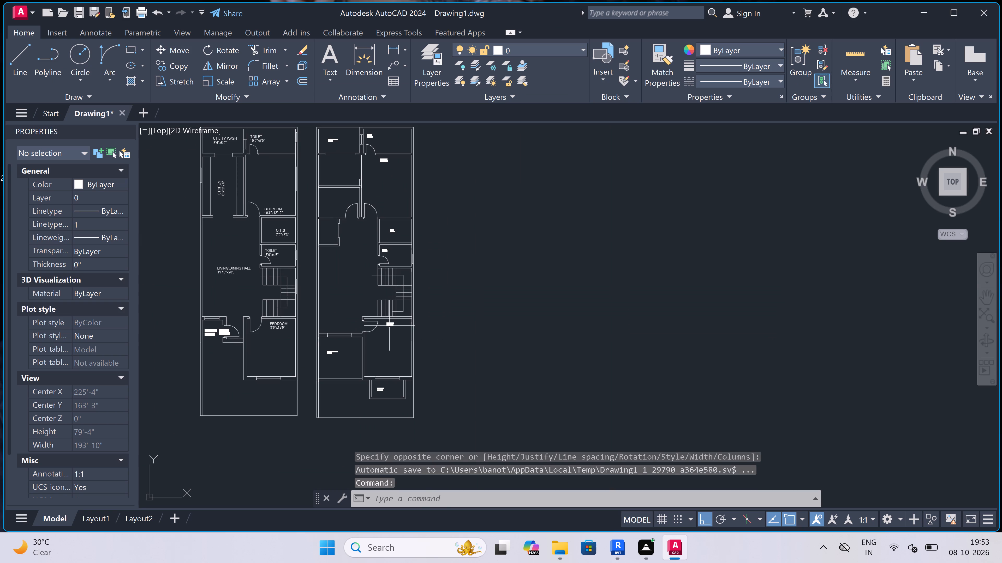
pyautogui.scroll(-2, 389, 326)
pyautogui.scroll(2, 373, 301)
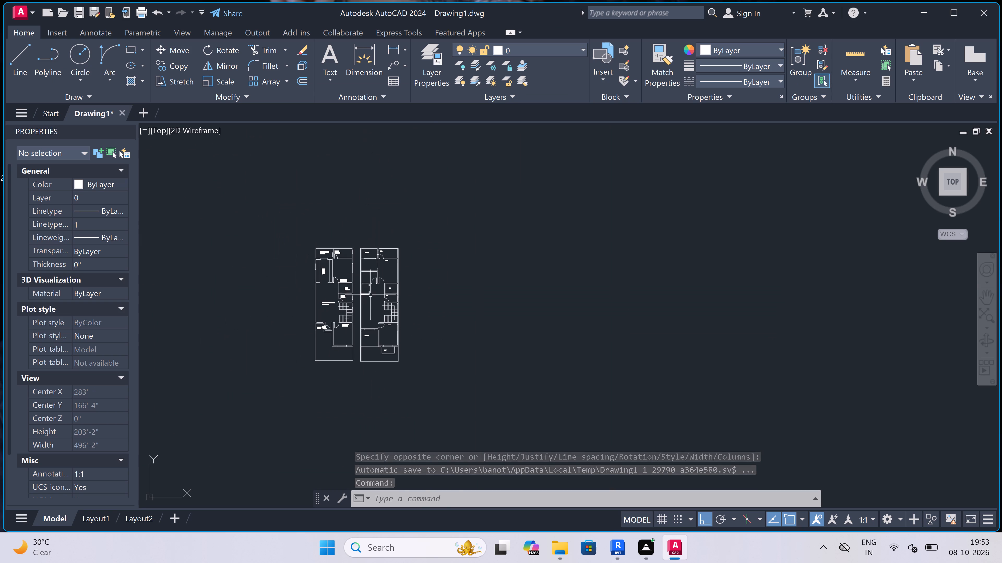
pyautogui.scroll(2, 374, 320)
pyautogui.press('space')
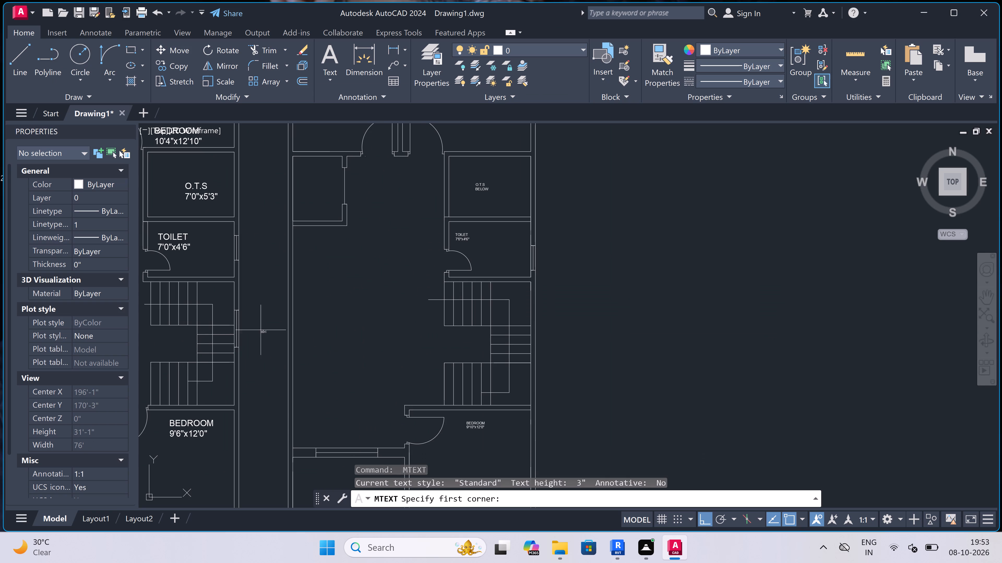
pyautogui.click(324, 302)
pyautogui.click(606, 264)
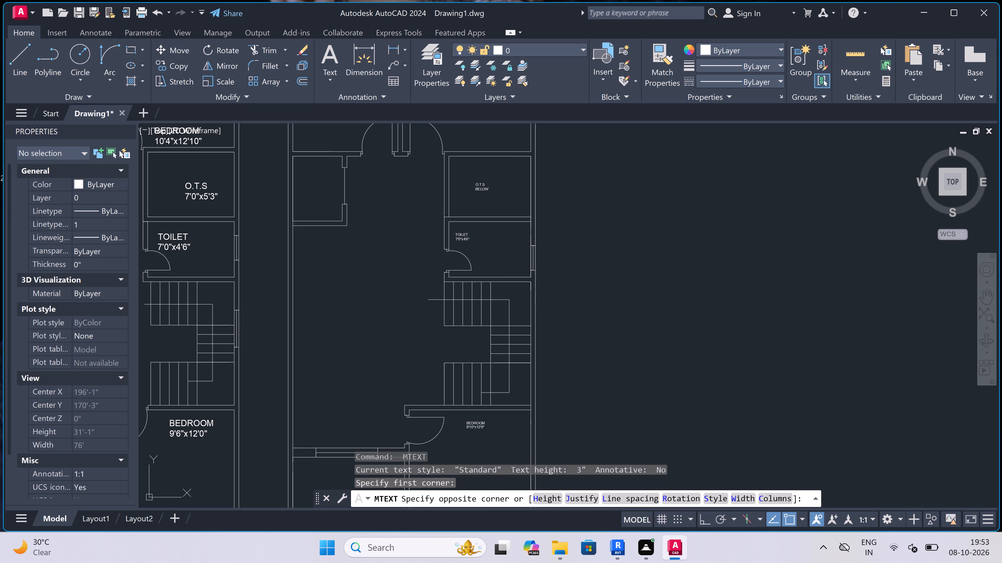
pyautogui.scroll(1, 357, 279)
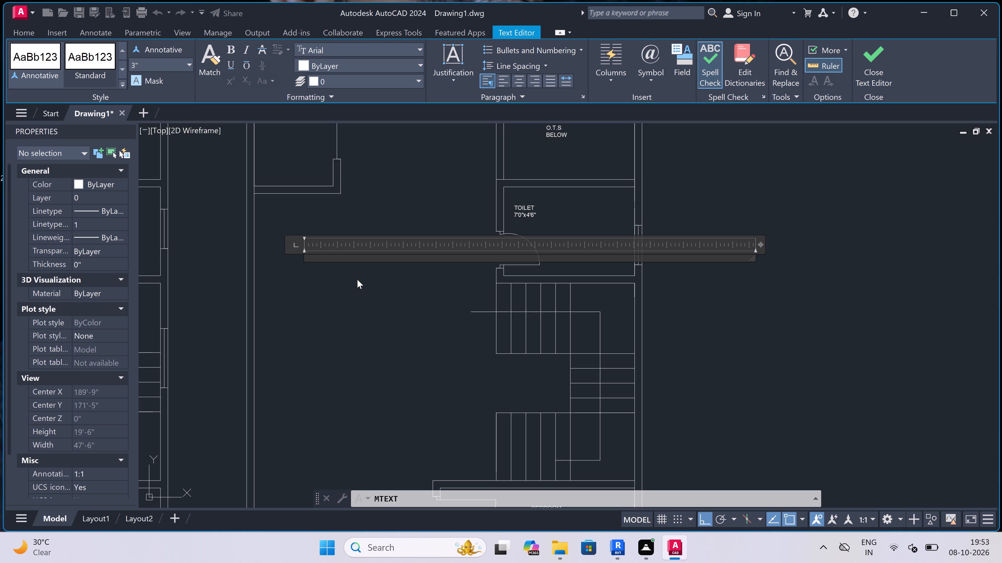
pyautogui.press('i')
pyautogui.press('n')
pyautogui.write('FOR')
pyautogui.write('MAL')
pyautogui.press('space')
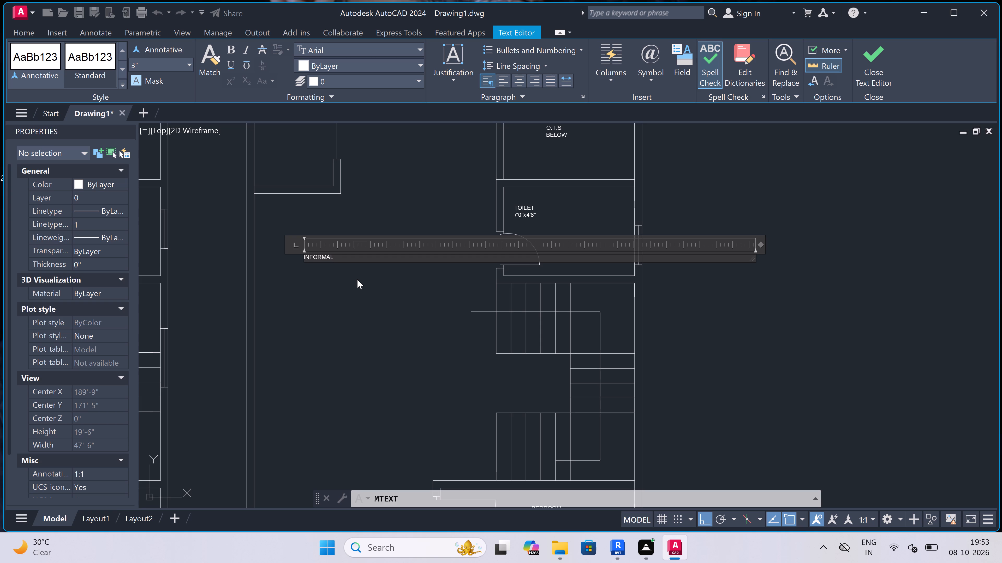
pyautogui.write('LIVING')
# Add the size 11'3"x19'2" as a second line under INFORMAL LIVING and finish the label.
pyautogui.press('Return')
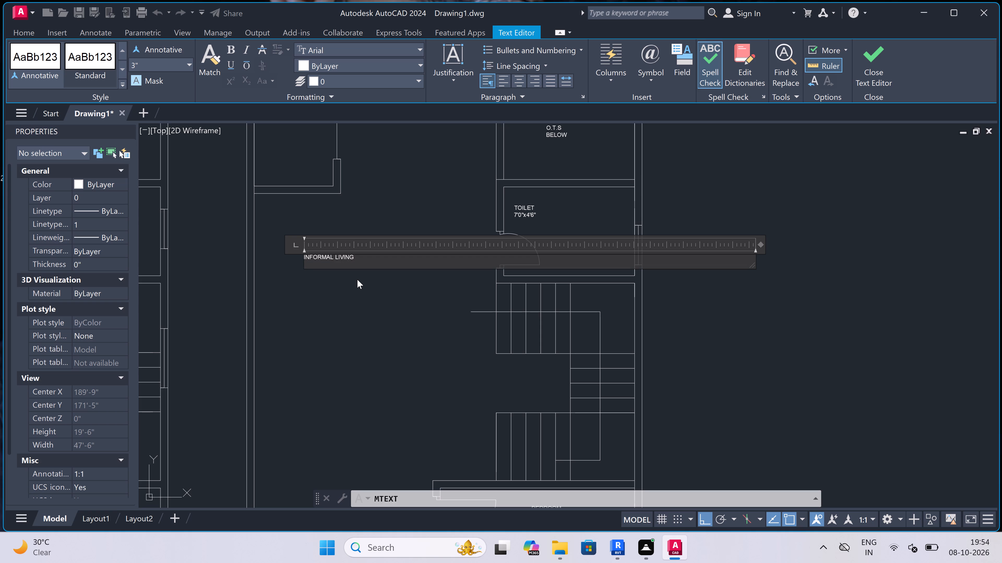
pyautogui.write("11'")
pyautogui.press('3')
pyautogui.hotkey('shift', '"')
pyautogui.press('x')
pyautogui.write("19'2")
pyautogui.hotkey('shift', '"')
pyautogui.click(389, 294)
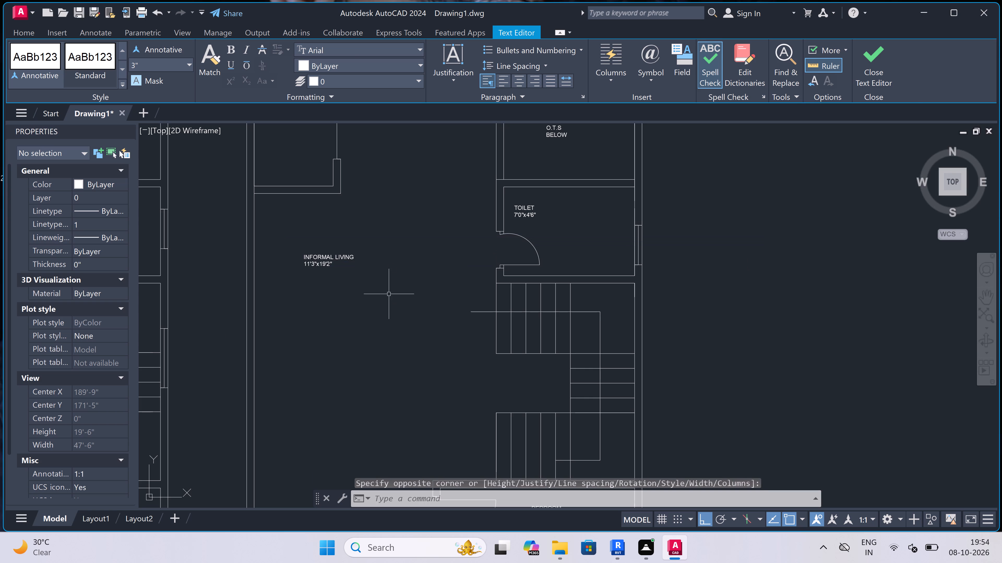
# Place a multiline text reading POOJA in the second plan's small room above INFORMAL LIVING, across the hall from the O.T.S.
pyautogui.scroll(-3, 389, 294)
pyautogui.scroll(3, 365, 244)
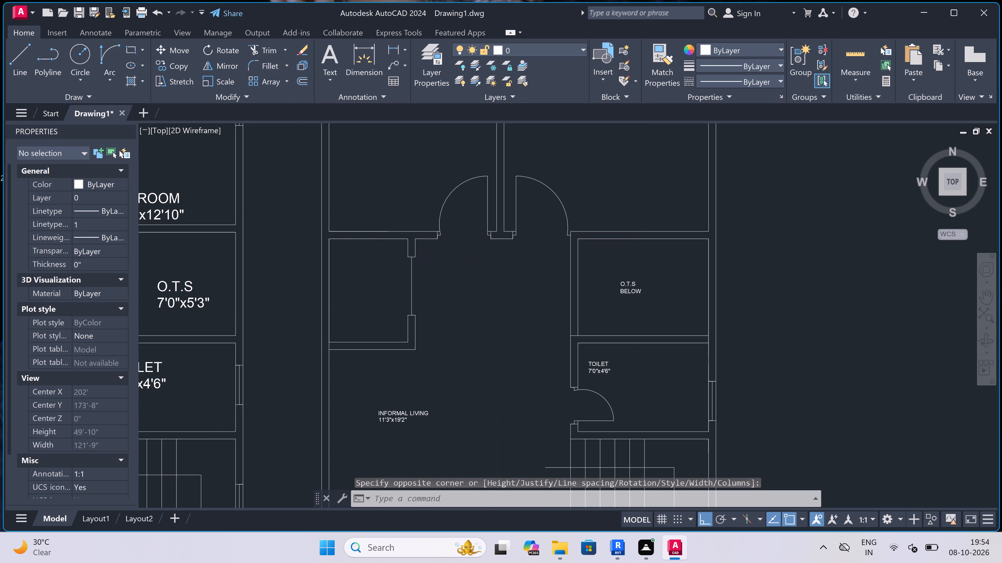
pyautogui.press('space')
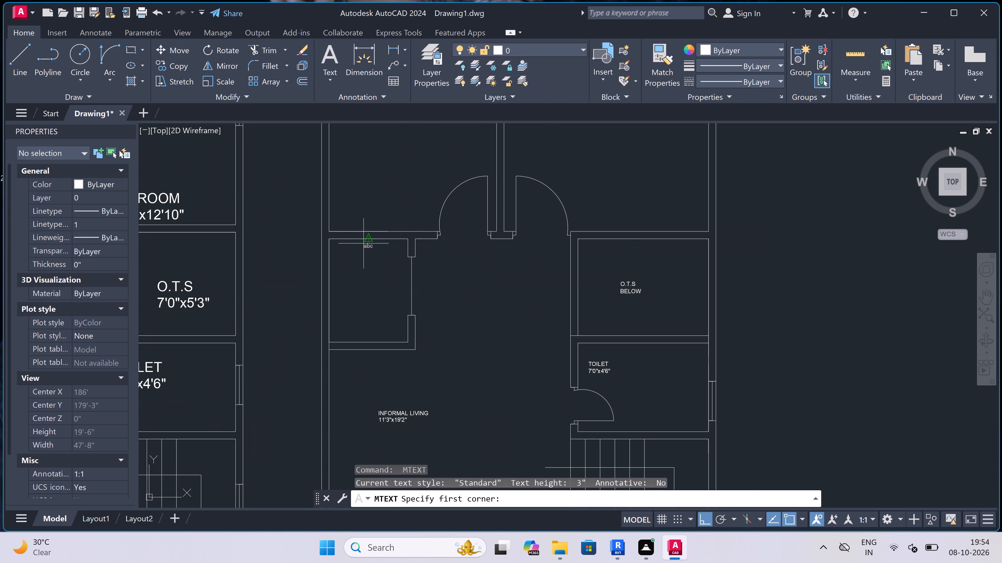
pyautogui.scroll(1, 368, 269)
pyautogui.click(346, 296)
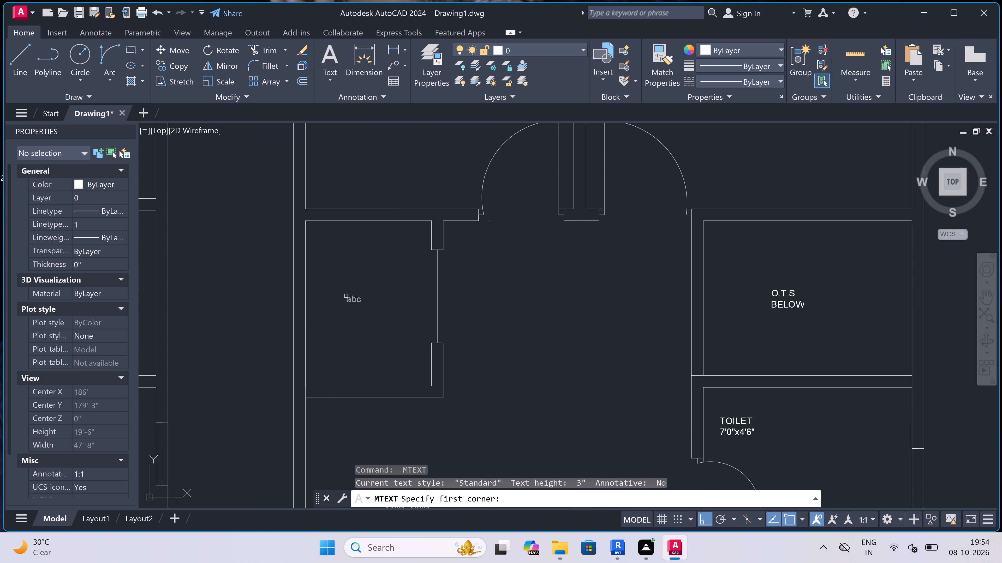
pyautogui.click(621, 289)
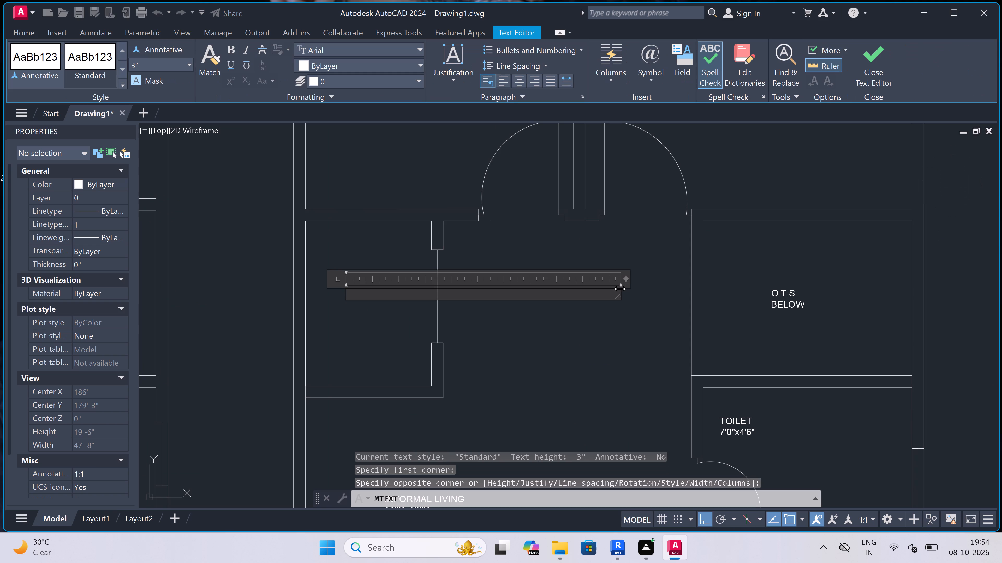
pyautogui.write('POOJA')
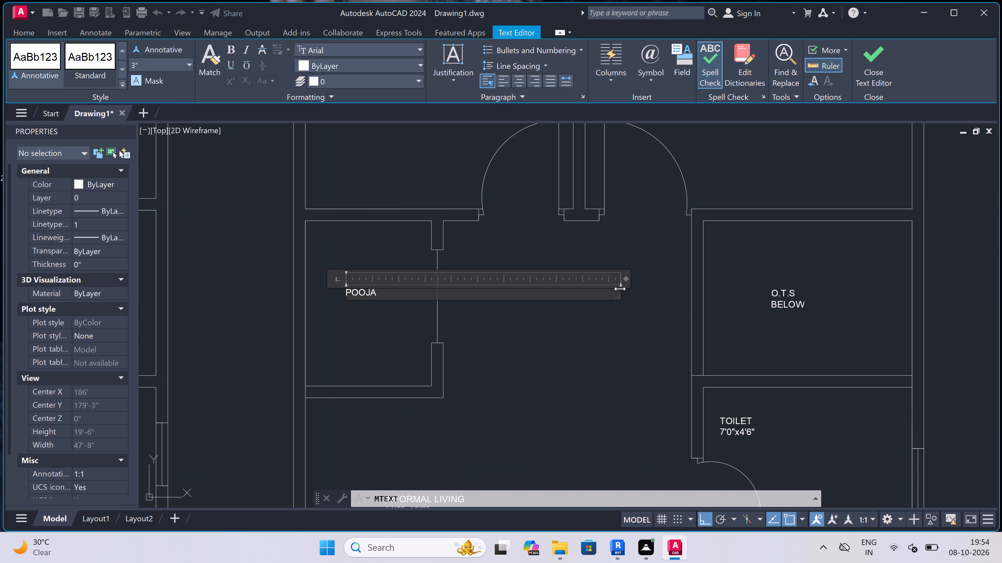
# Add the size 4'0"x5'3" as a second line under POOJA and finish the label.
pyautogui.press('Return')
pyautogui.press('4')
pyautogui.write("'0")
pyautogui.hotkey('shift', '"')
pyautogui.write("x5'3")
pyautogui.hotkey('shift', '"')
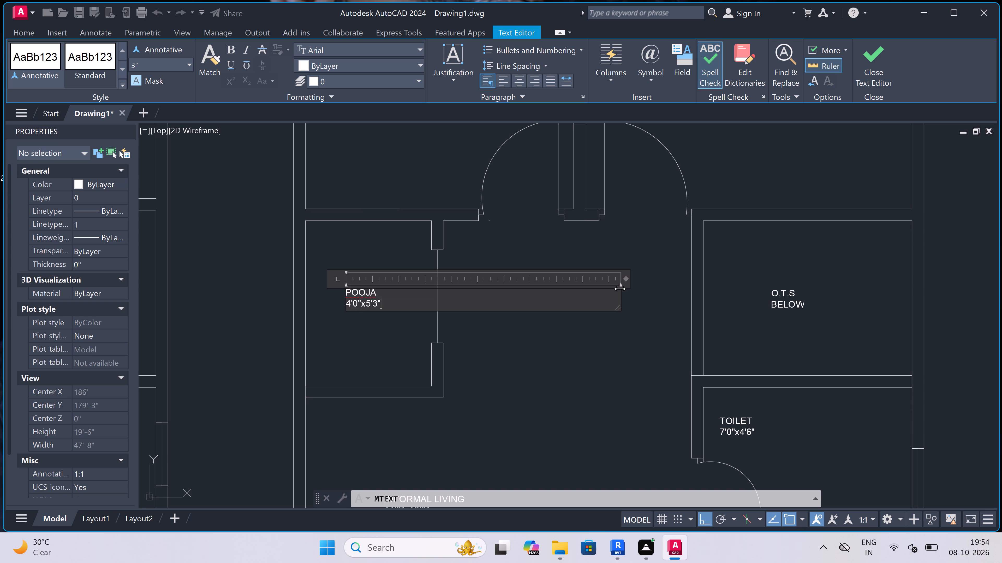
pyautogui.click(355, 321)
# Place a multiline text reading STORE ROOM in the second plan's room directly above the POOJA room.
pyautogui.scroll(-3, 355, 321)
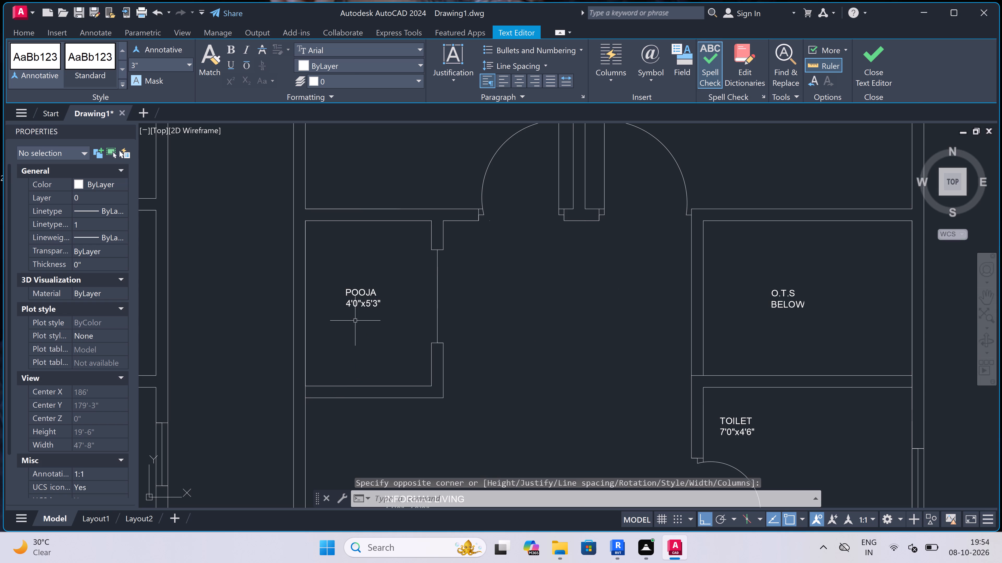
pyautogui.scroll(-3, 354, 320)
pyautogui.scroll(3, 351, 265)
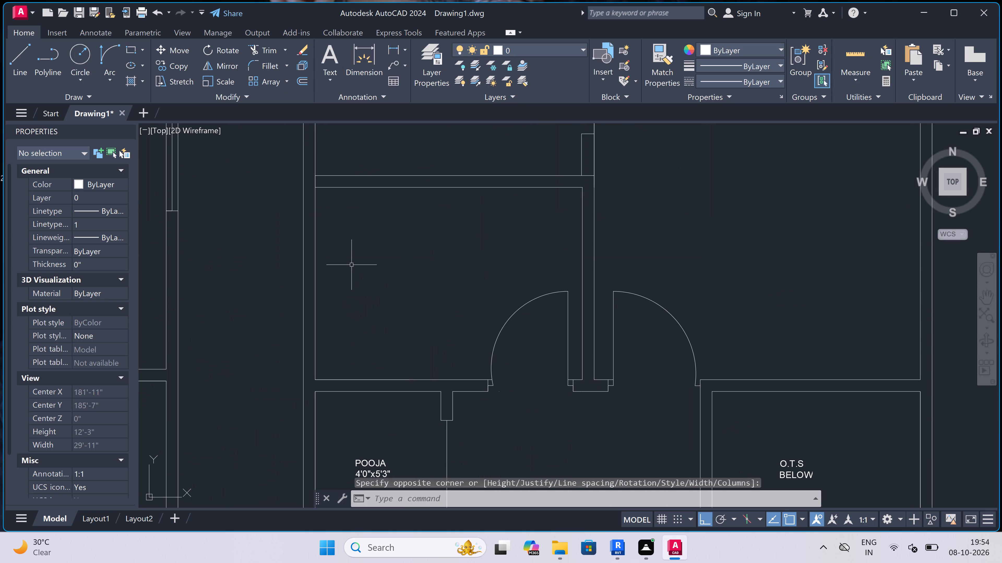
pyautogui.press('space')
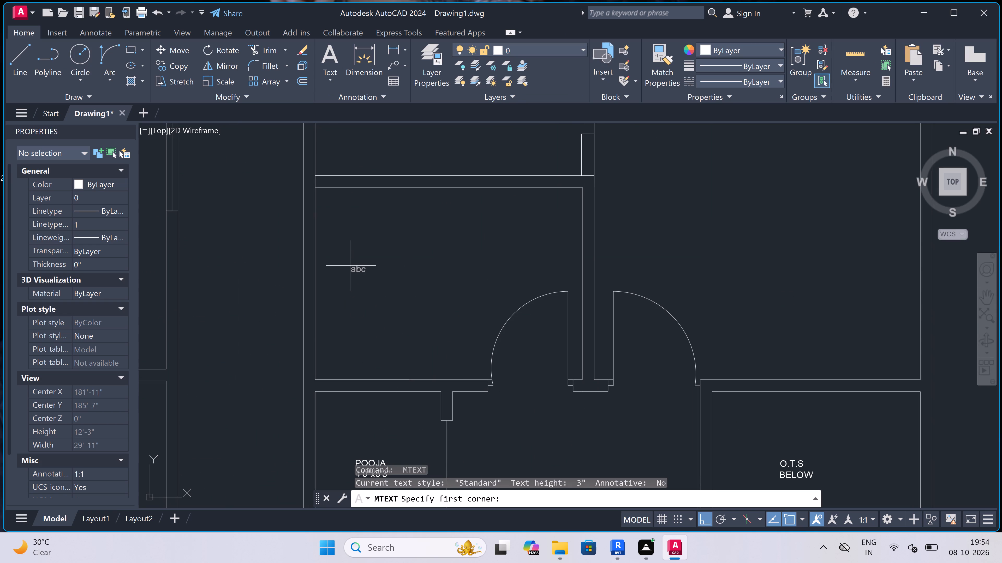
pyautogui.click(373, 246)
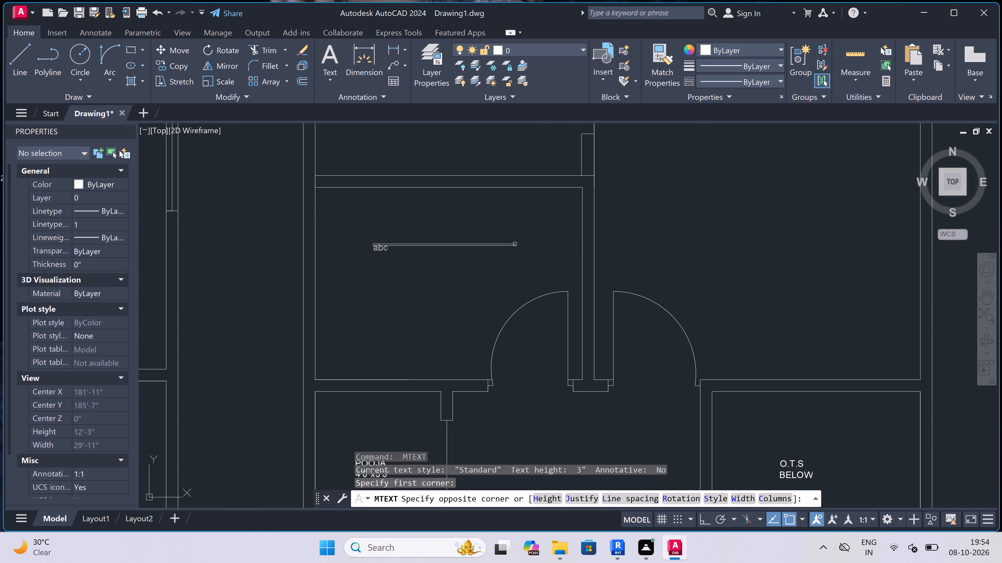
pyautogui.click(639, 236)
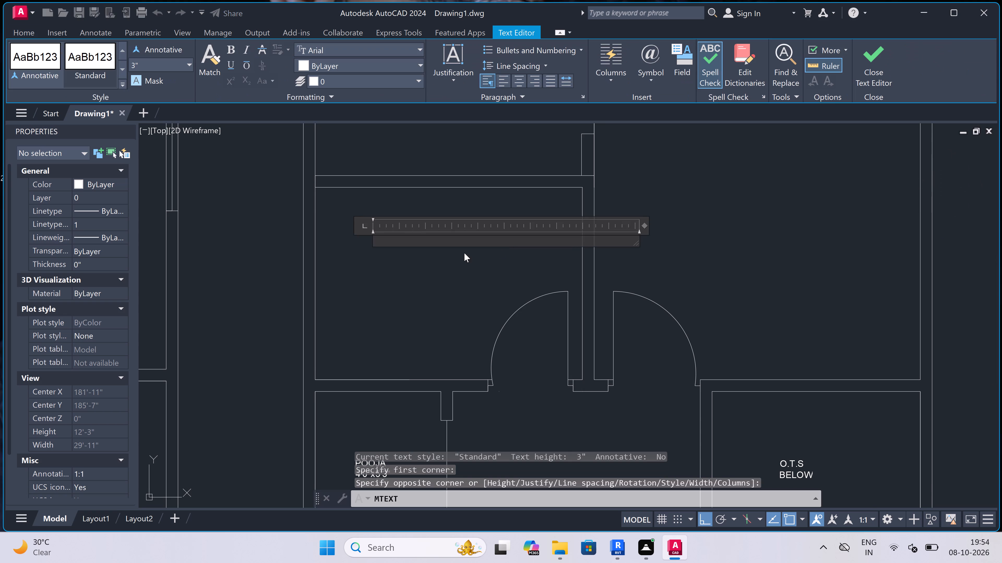
pyautogui.scroll(1, 444, 266)
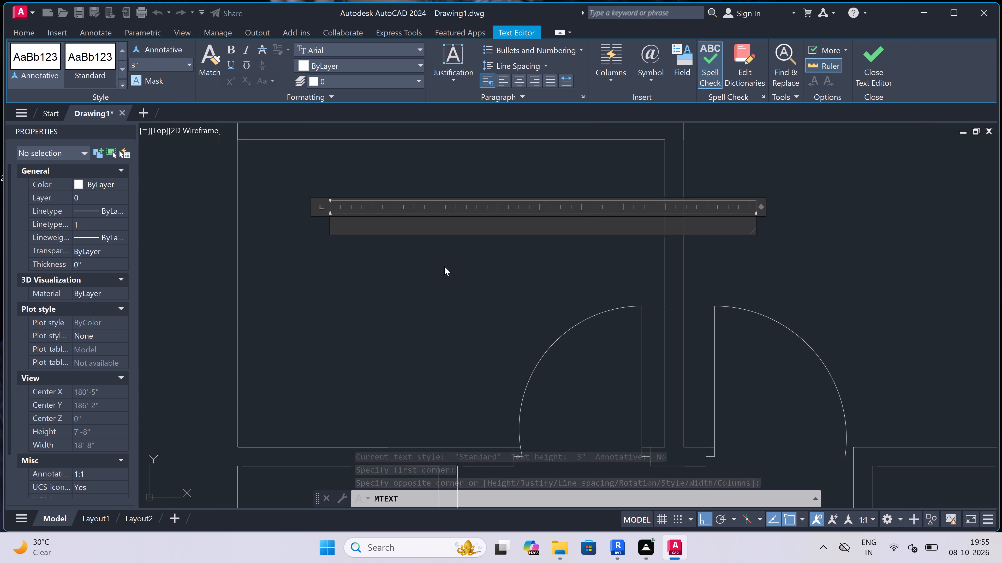
pyautogui.write('STORE')
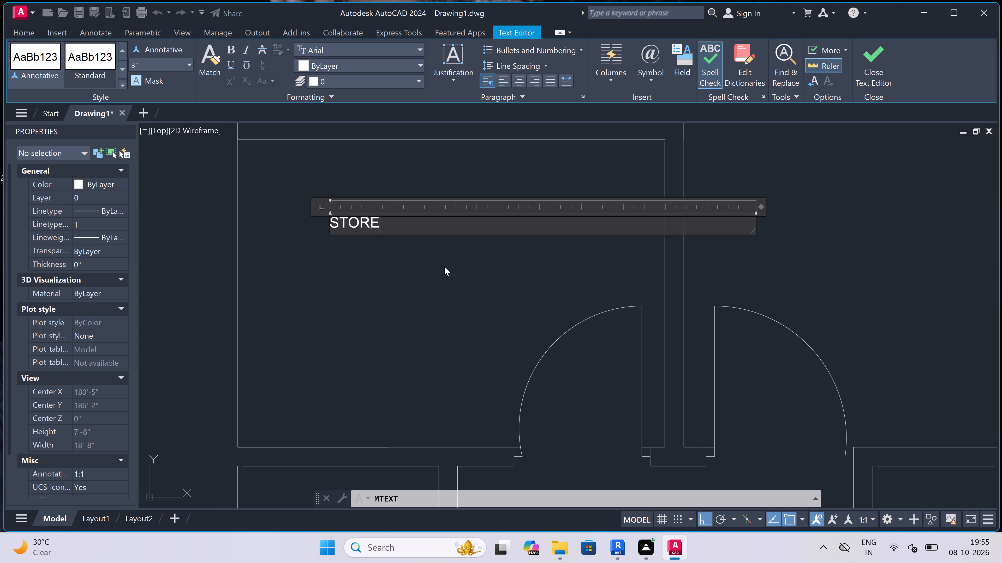
pyautogui.press('space')
pyautogui.write('ROOM')
# Add the size 8'6"x6'7" as a second line under STORE ROOM and finish the label.
pyautogui.press('Return')
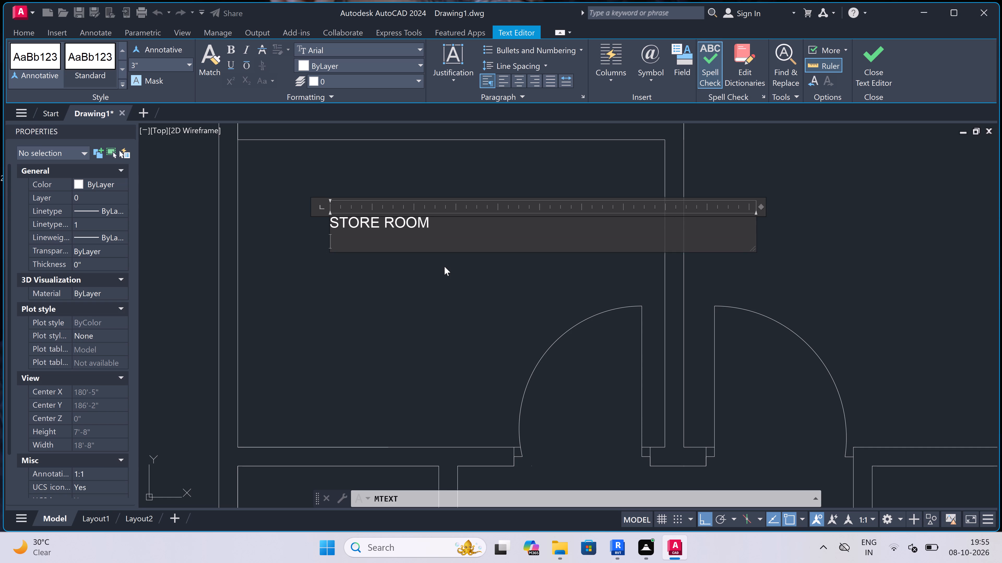
pyautogui.write("8'6")
pyautogui.write('"c')
pyautogui.press('BackSpace')
pyautogui.press('x')
pyautogui.write("6'7")
pyautogui.hotkey('shift', '"')
pyautogui.click(332, 337)
# Place a multiline text reading BALCONY in the second plan's space between the utility wash and the store room.
pyautogui.scroll(-2, 330, 331)
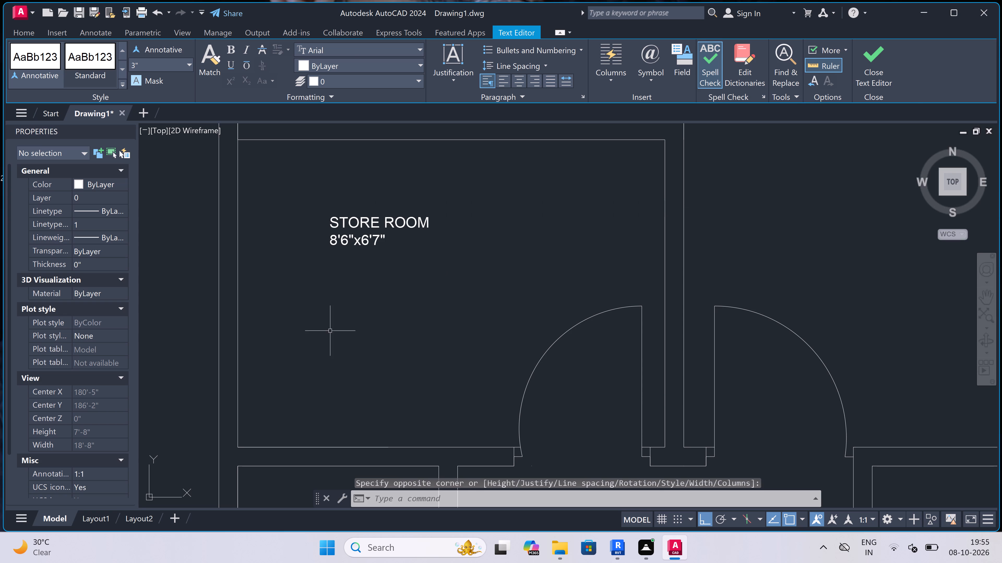
pyautogui.scroll(-6, 330, 331)
pyautogui.scroll(3, 334, 313)
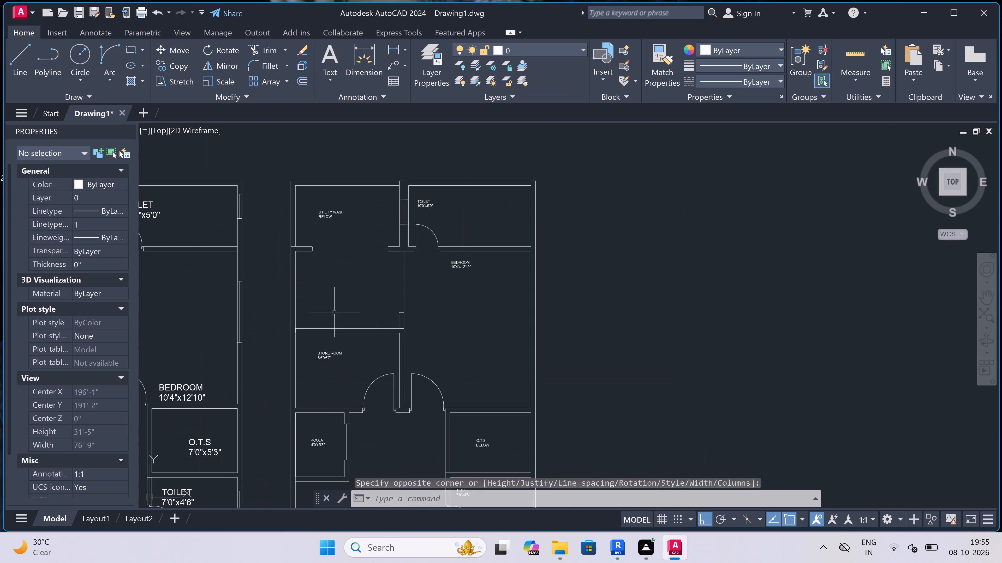
pyautogui.press('space')
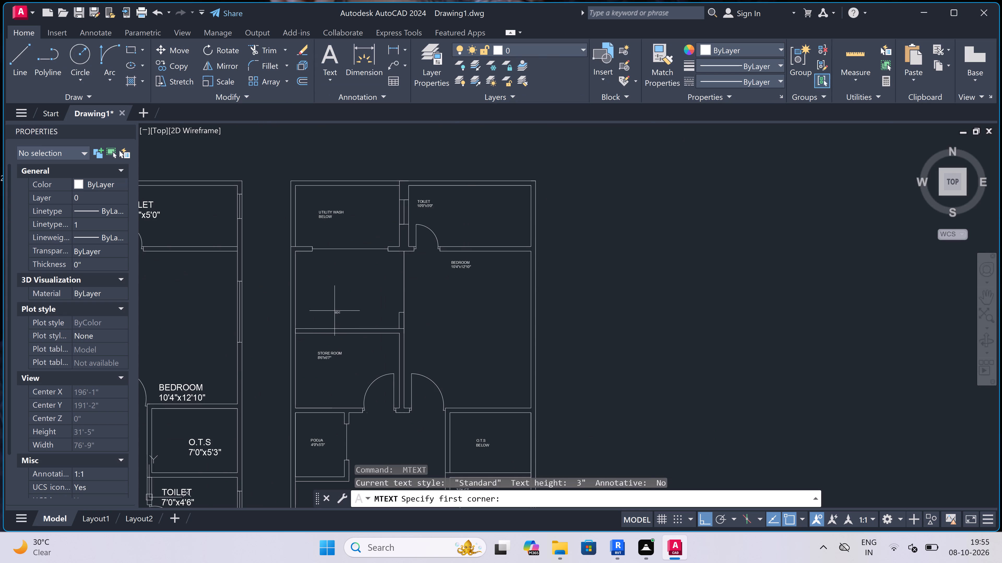
pyautogui.scroll(1, 331, 287)
pyautogui.moveTo(308, 270); pyautogui.dragTo(312, 270)
pyautogui.click(442, 267)
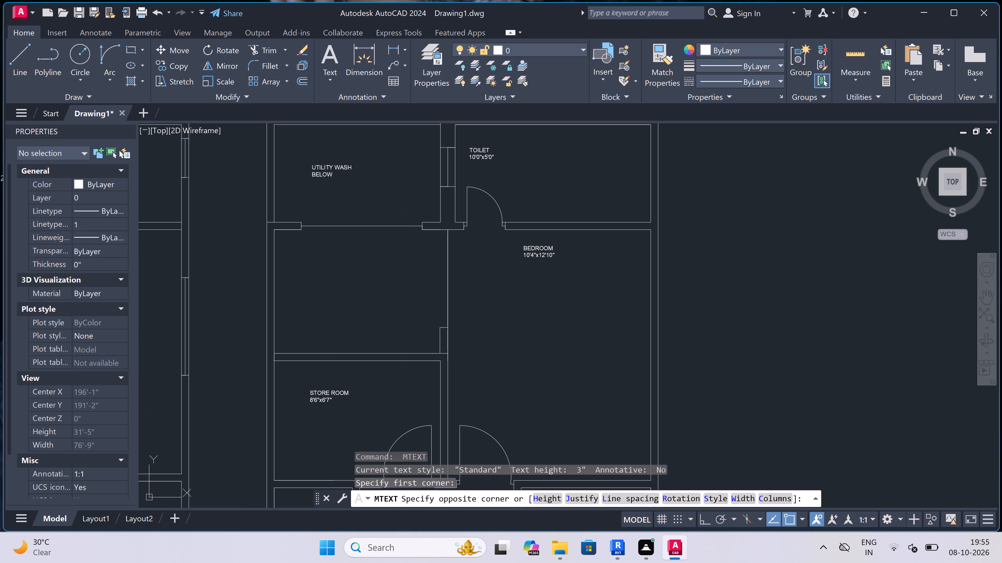
pyautogui.scroll(3, 341, 278)
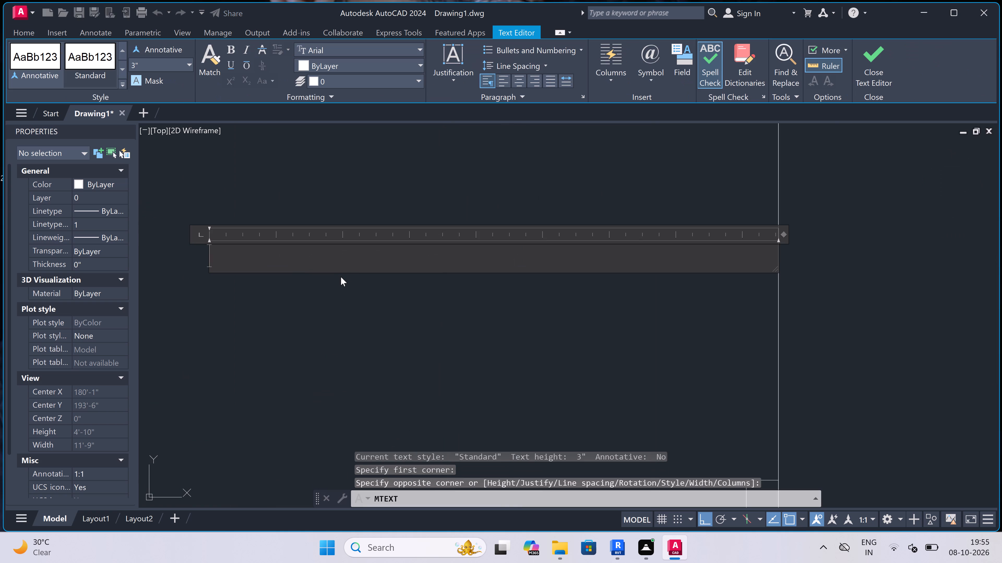
pyautogui.press('b')
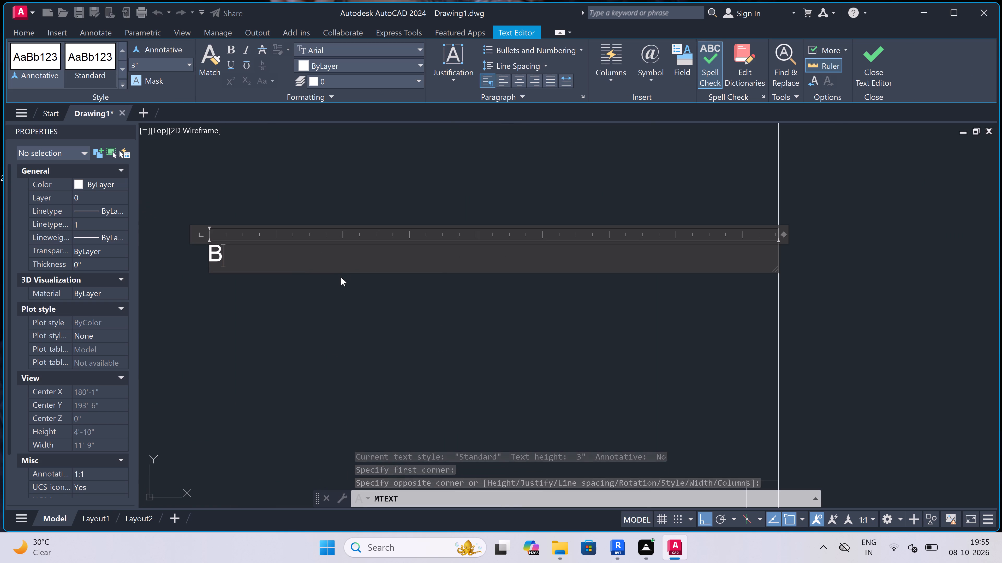
pyautogui.write('ALCONY')
# Add the size 8'6"x6'4" as a second line under BALCONY and finish the label.
pyautogui.press('Return')
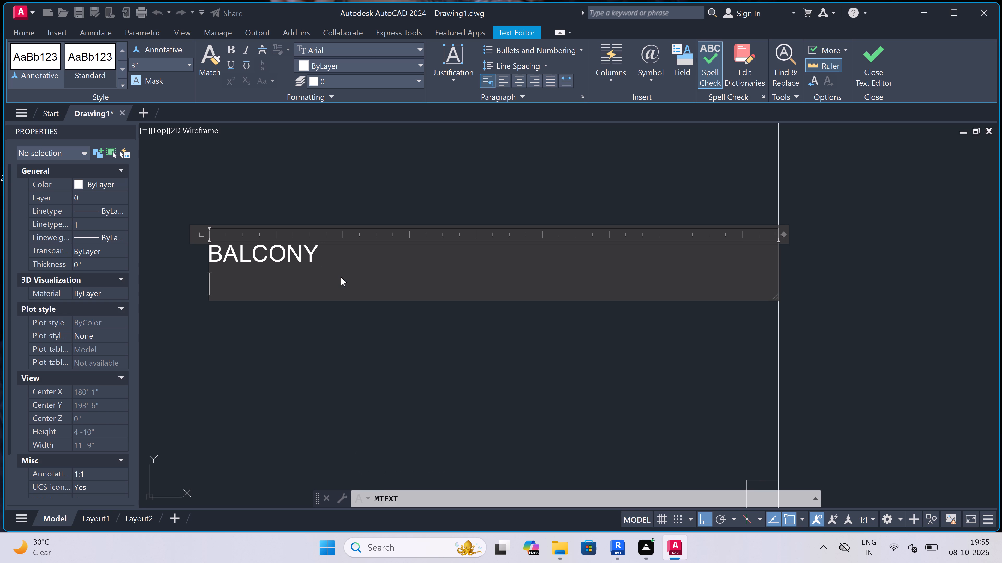
pyautogui.write("8'6")
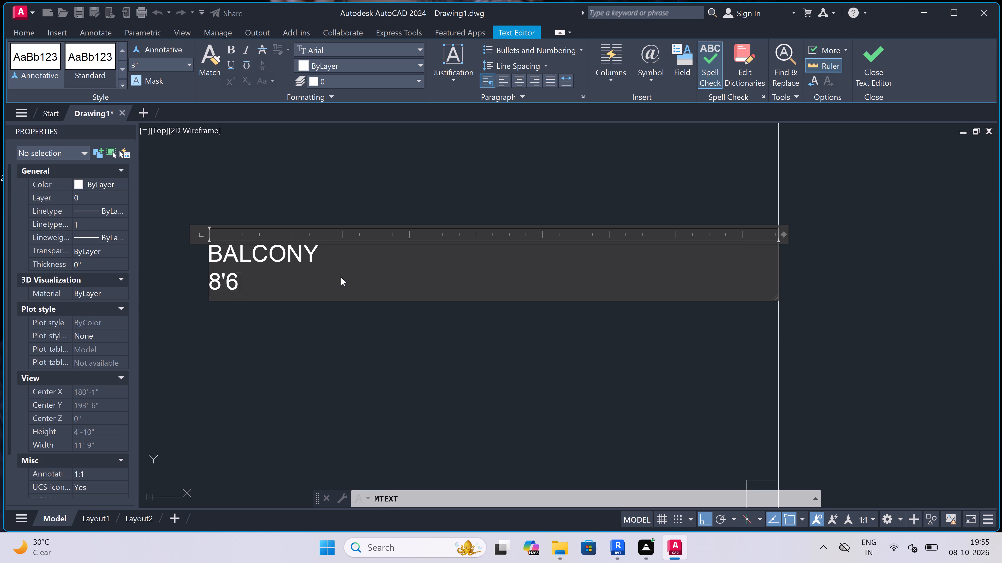
pyautogui.write('"x')
pyautogui.write("6'5")
pyautogui.press('BackSpace')
pyautogui.press('4')
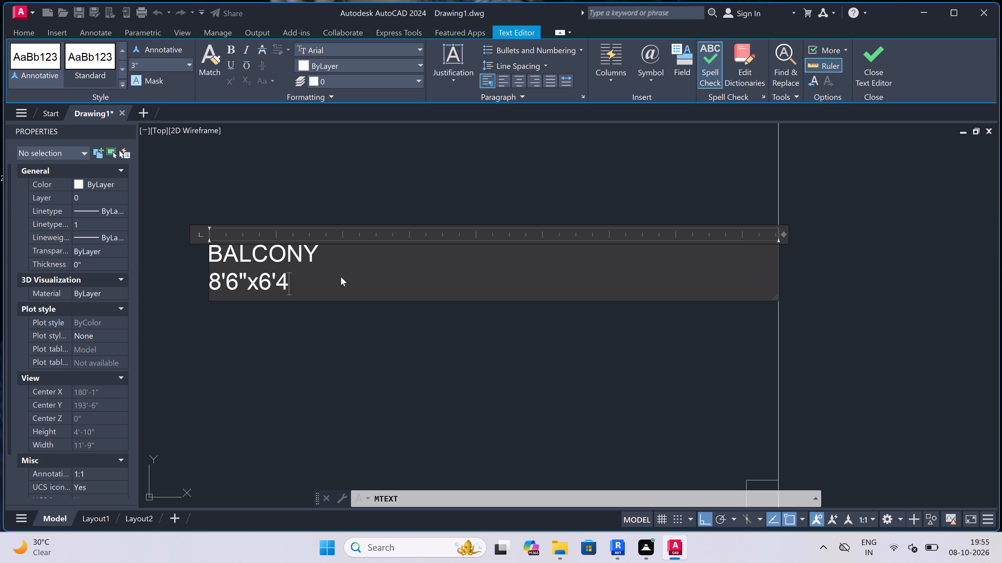
pyautogui.hotkey('shift', '"')
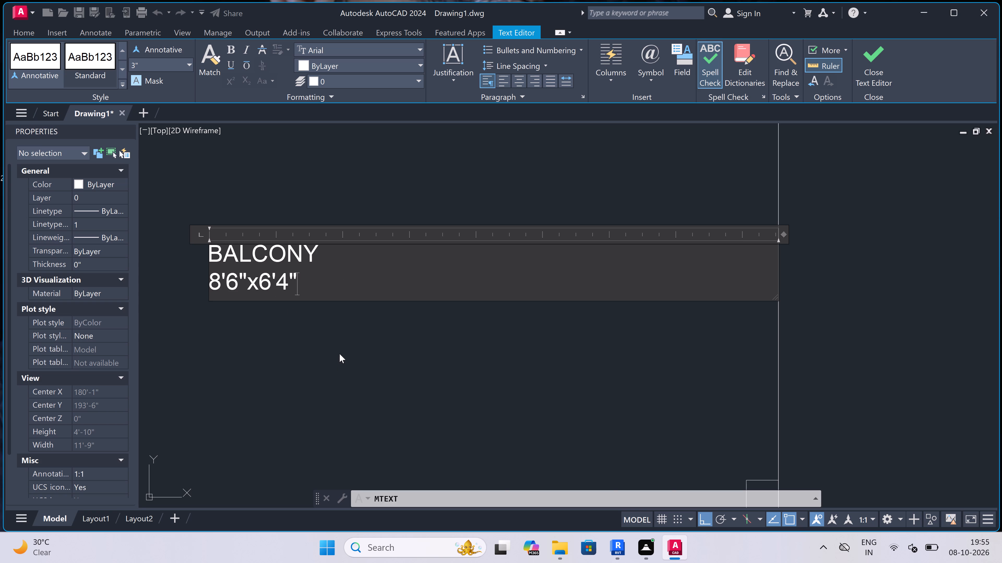
pyautogui.click(339, 354)
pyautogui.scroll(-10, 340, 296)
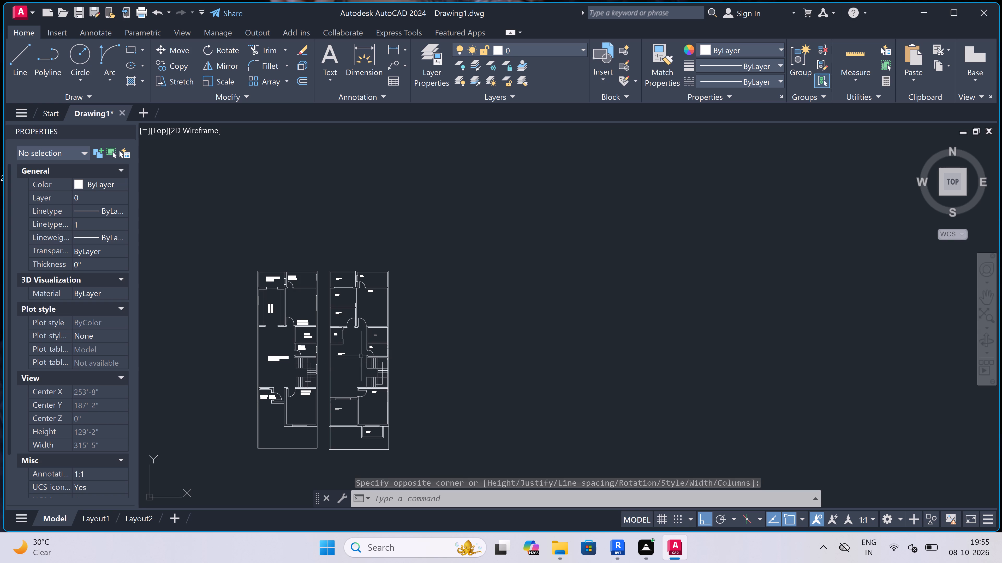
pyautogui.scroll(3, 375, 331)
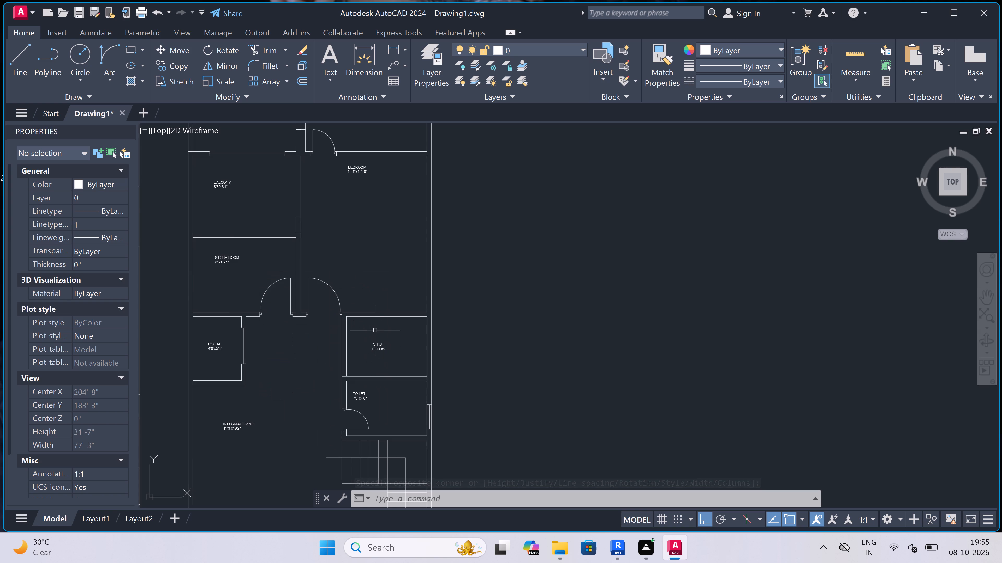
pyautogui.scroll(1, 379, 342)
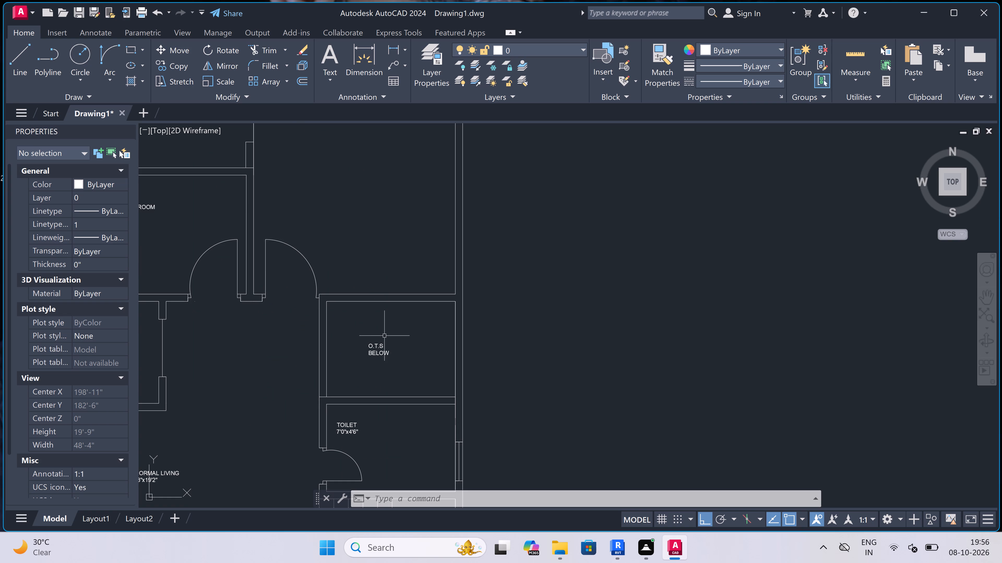
# Draw two crossing diagonal lines between opposite inner corners of the second plan's O.T.S BELOW space.
pyautogui.write('l')
pyautogui.press('space')
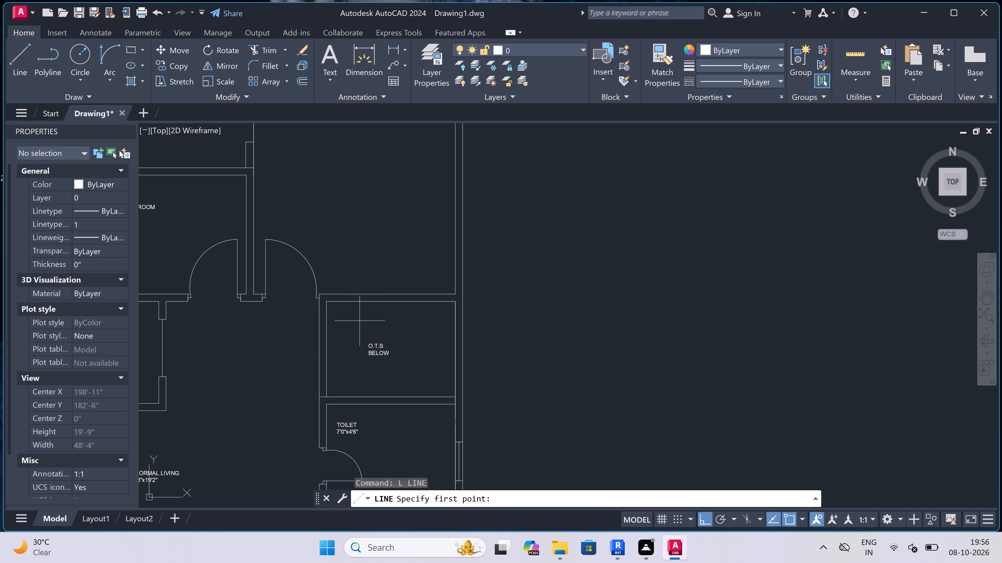
pyautogui.click(327, 302)
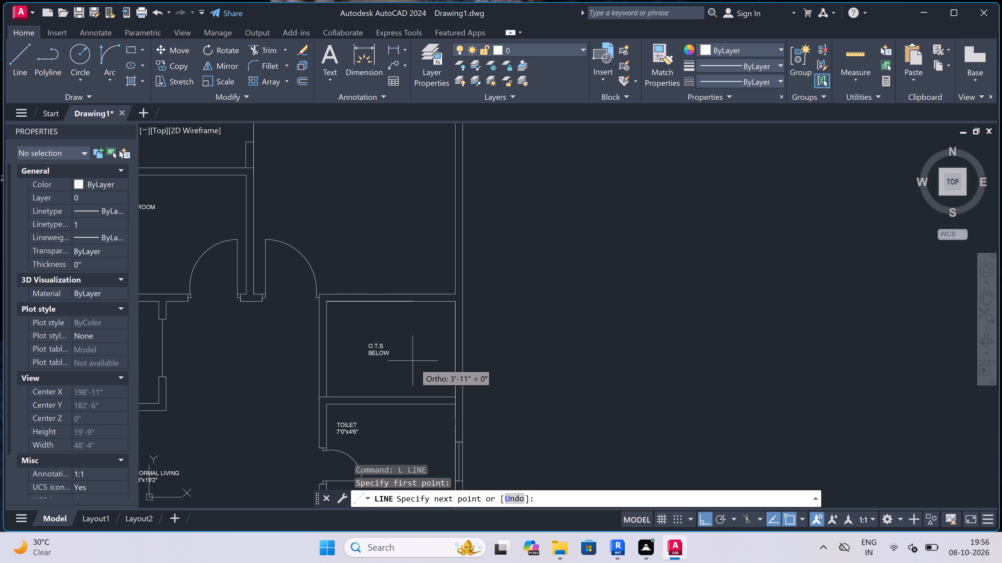
pyautogui.click(454, 394)
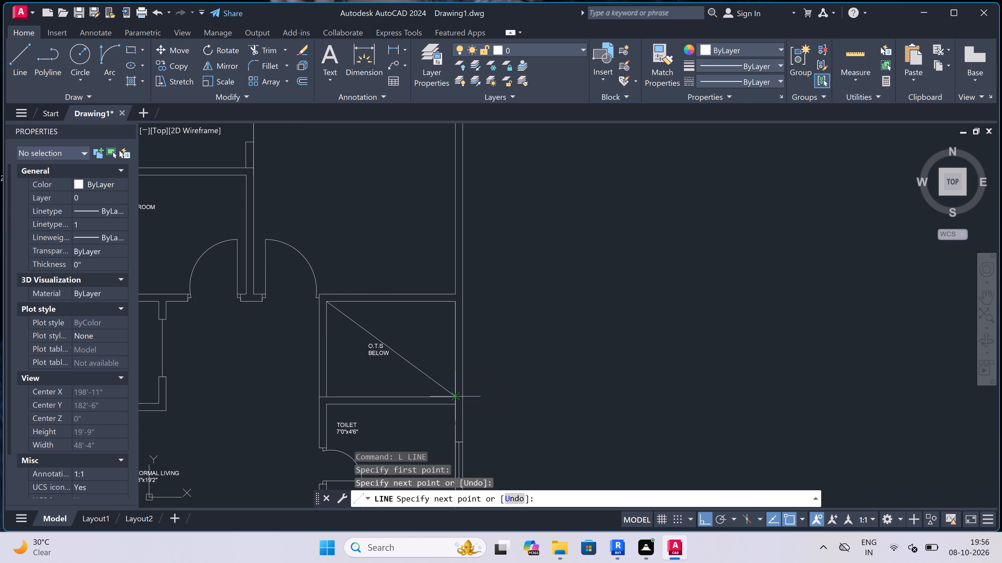
pyautogui.press('Escape')
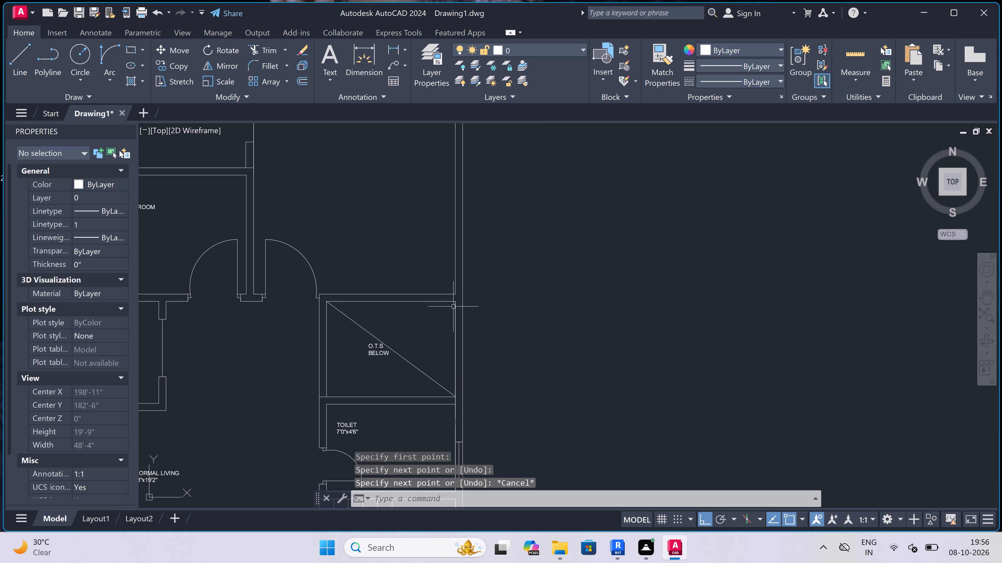
pyautogui.press('space')
pyautogui.click(454, 305)
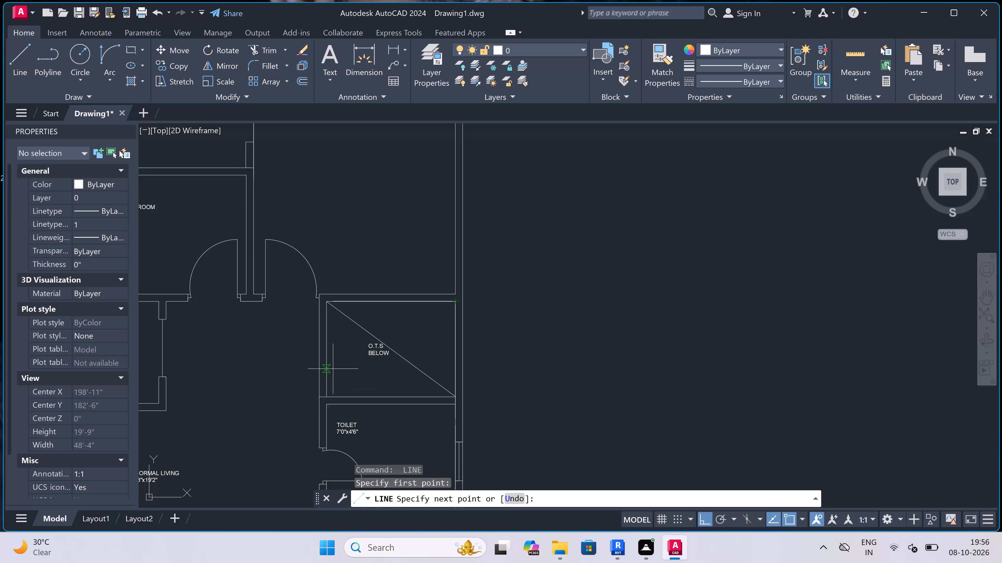
pyautogui.click(330, 398)
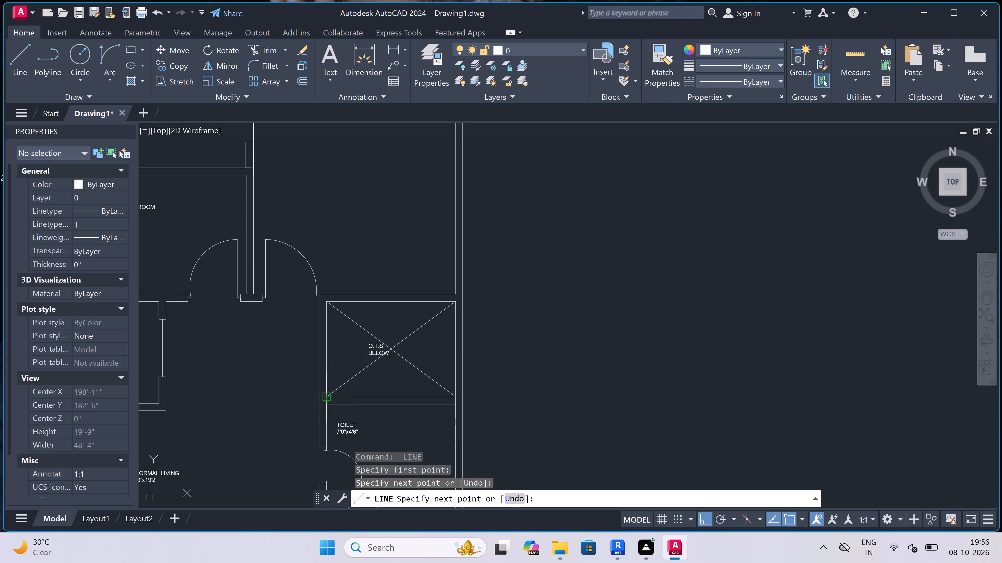
pyautogui.press('Escape')
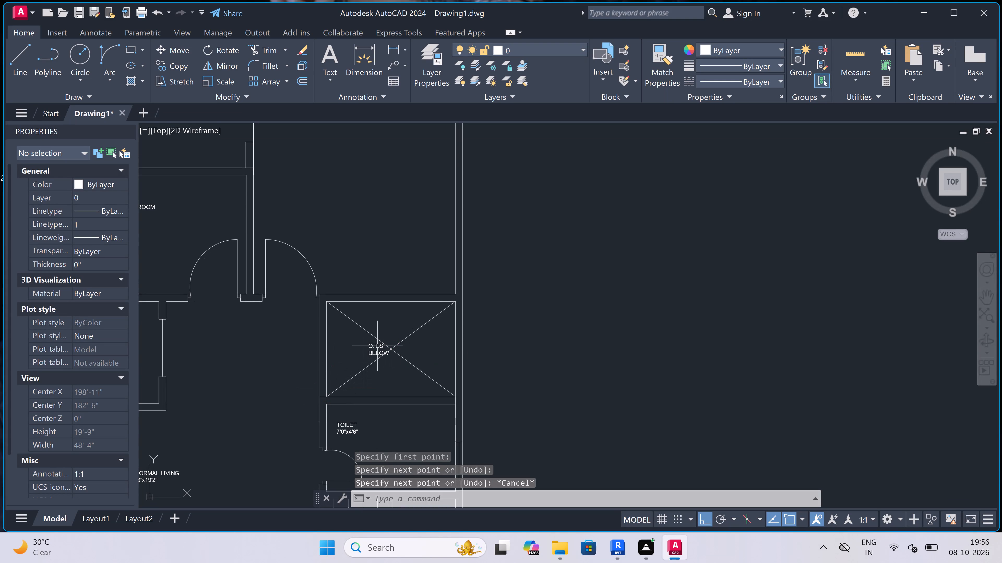
# Select all multiline texts similar to the O.T.S BELOW label and set their text height to 5".
pyautogui.click(377, 346)
pyautogui.rightClick(377, 336)
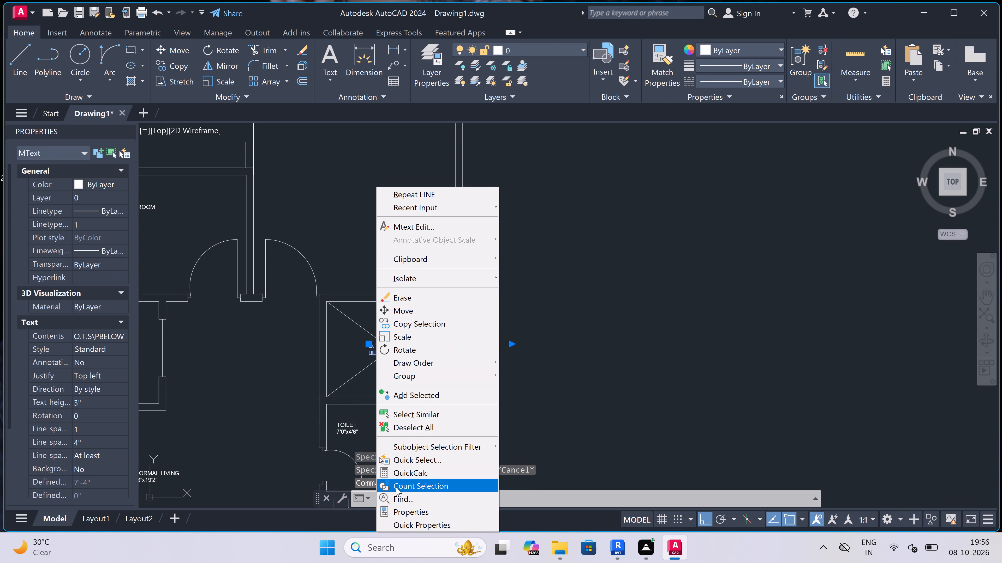
pyautogui.click(405, 417)
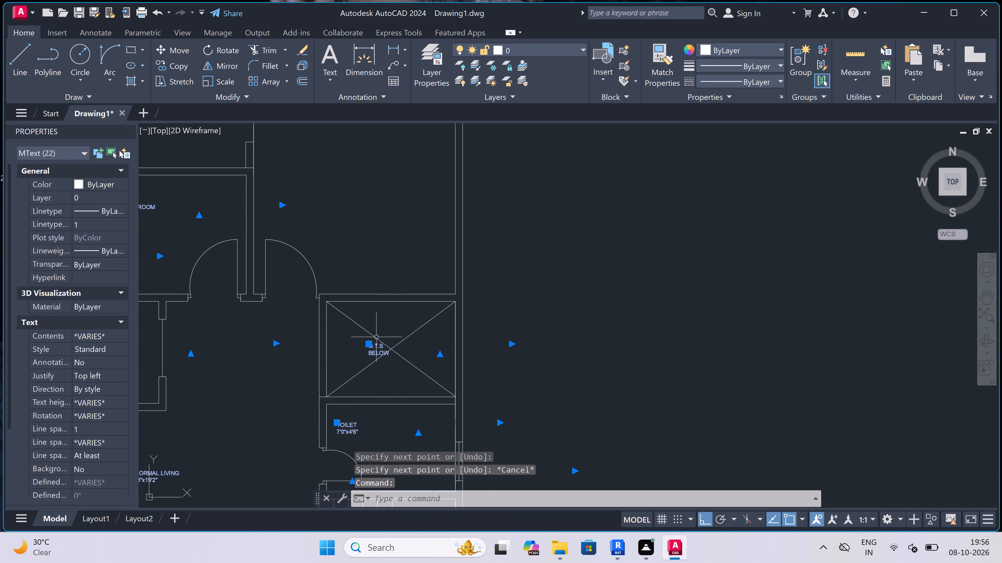
pyautogui.rightClick(384, 292)
pyautogui.click(402, 510)
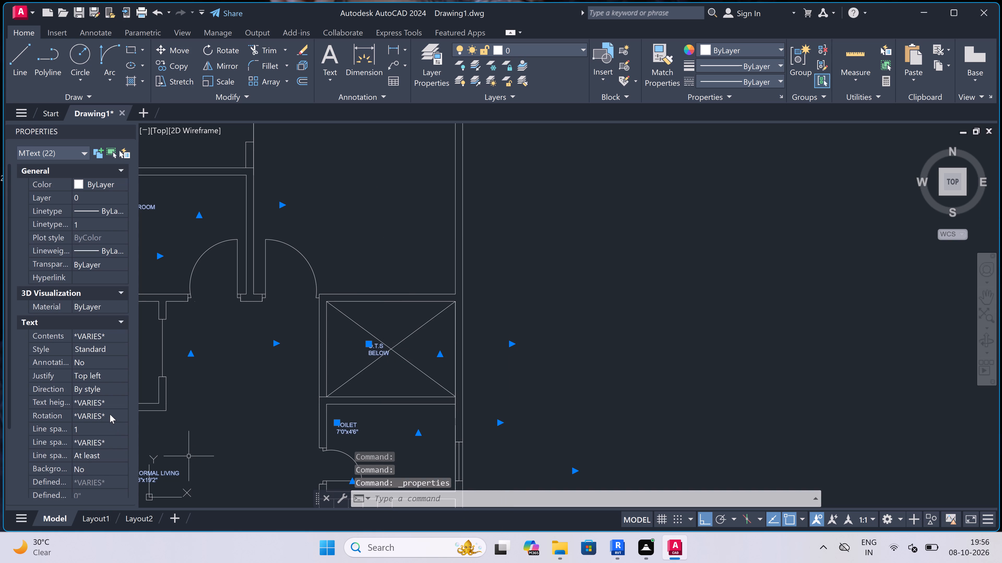
pyautogui.click(109, 403)
pyautogui.press('BackSpace')
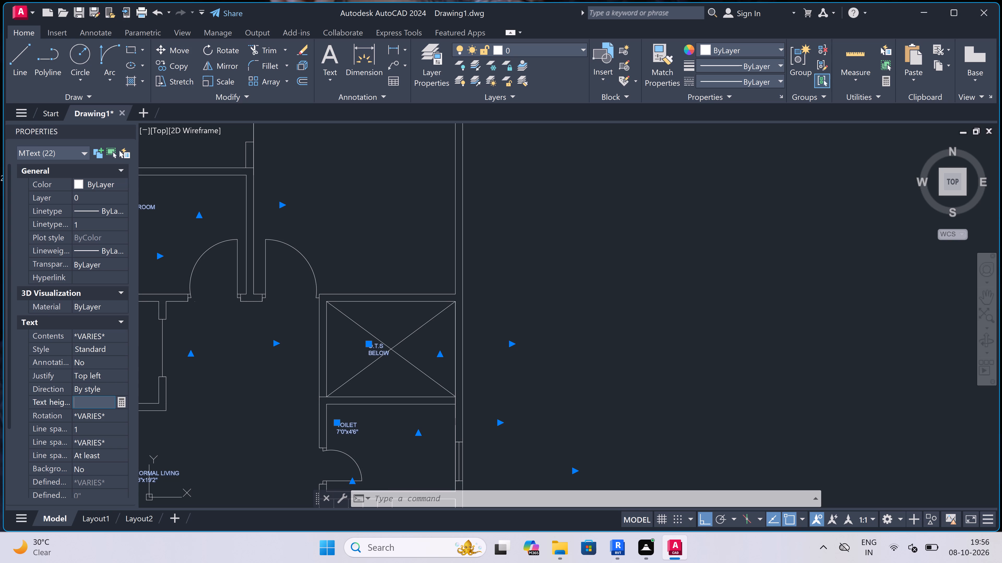
pyautogui.press('5')
pyautogui.hotkey('shift', '"')
pyautogui.click(349, 269)
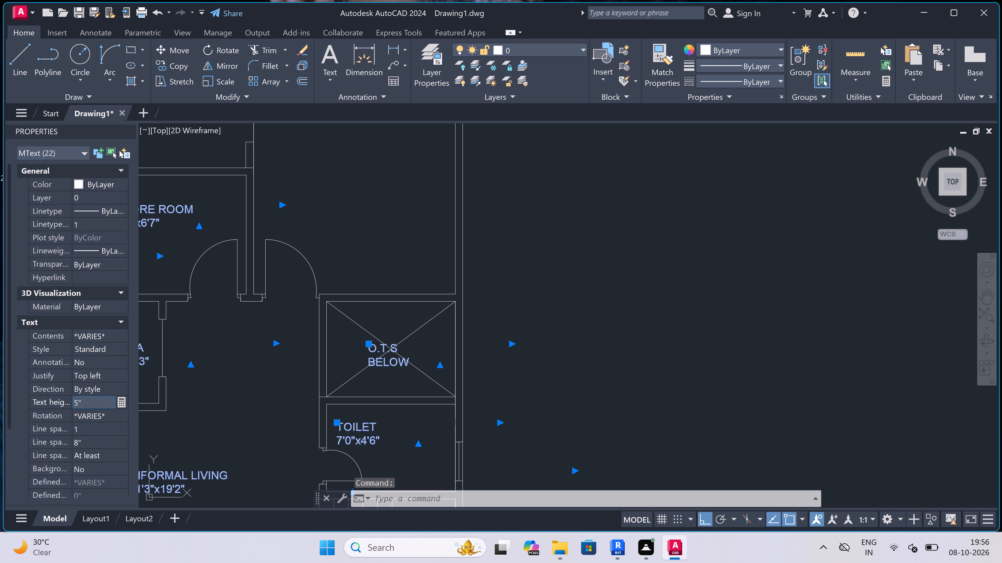
pyautogui.scroll(-3, 348, 269)
pyautogui.press('Escape')
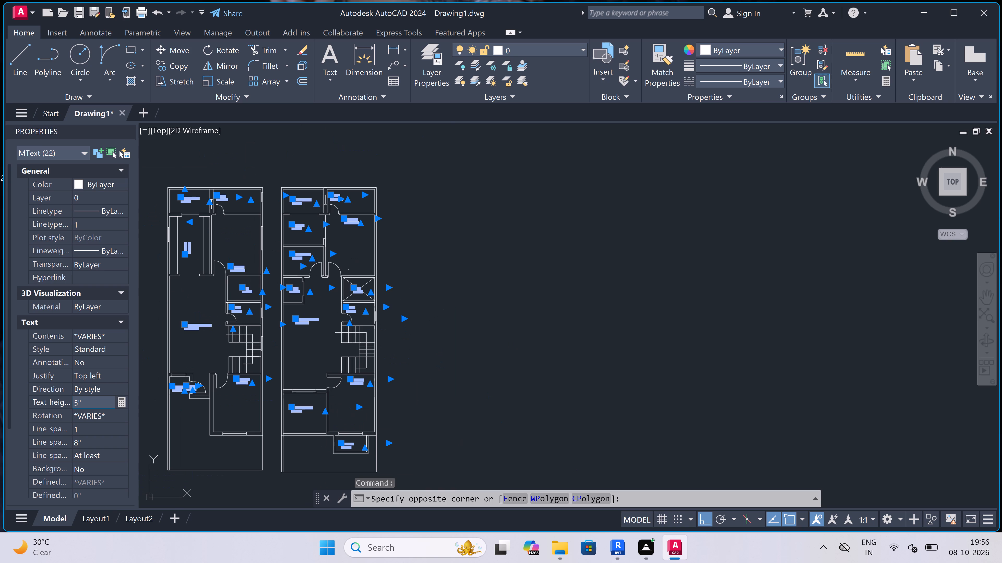
pyautogui.press('Escape')
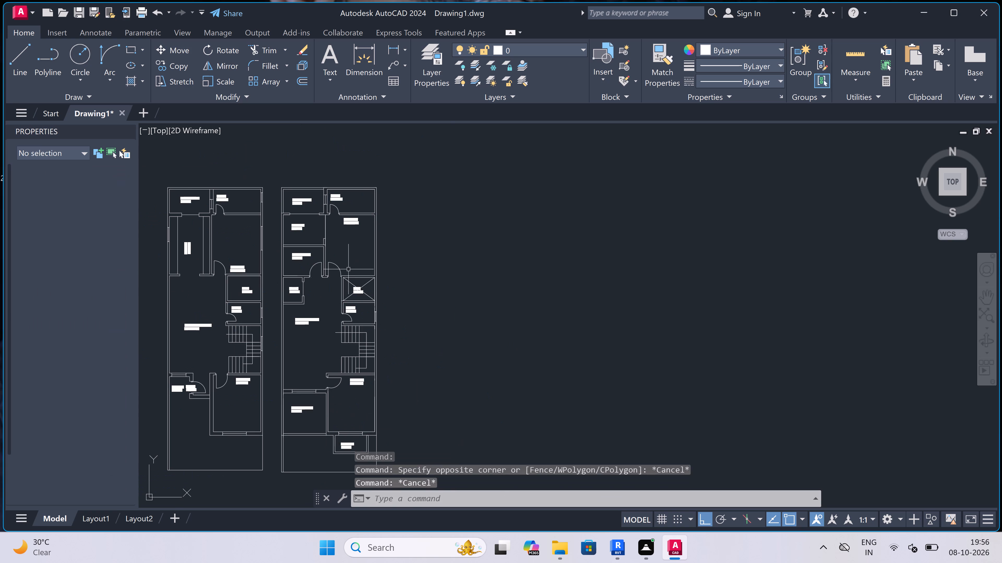
# Move the second plan's STORE ROOM label straight down within its room, leaving space below the upper wall.
pyautogui.scroll(2, 305, 283)
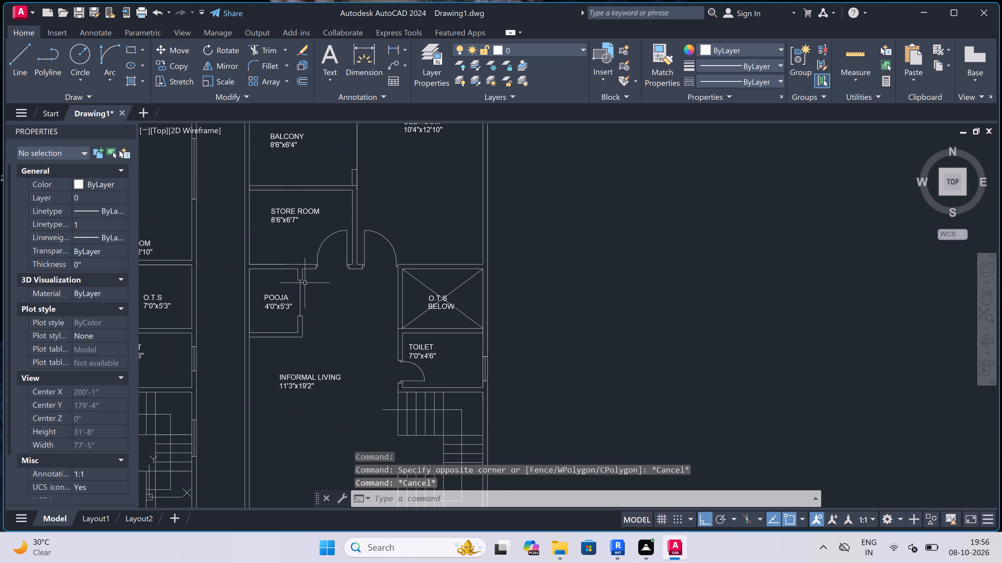
pyautogui.scroll(-1, 305, 283)
pyautogui.scroll(-1, 375, 276)
pyautogui.scroll(2, 360, 254)
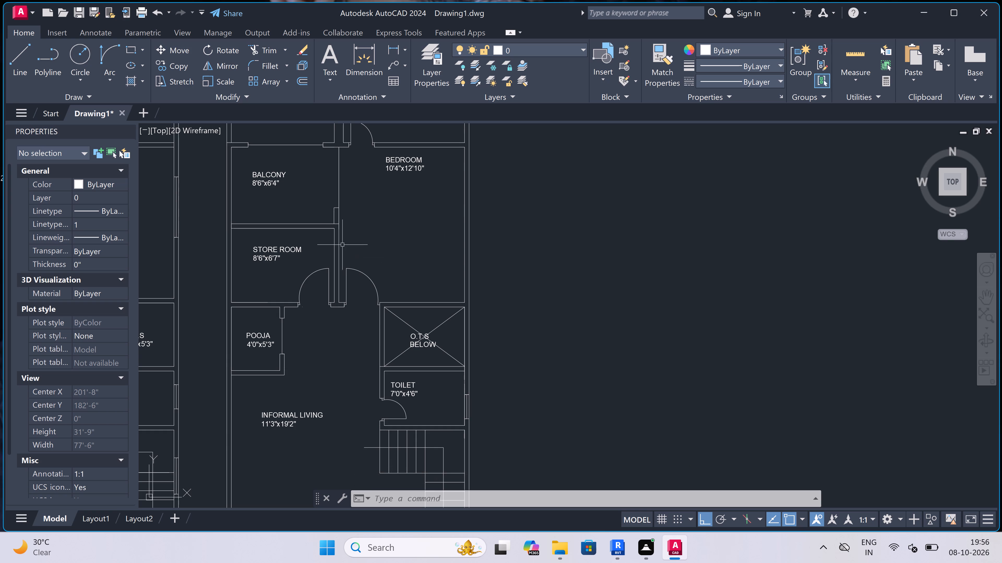
pyautogui.scroll(1, 283, 248)
pyautogui.click(277, 249)
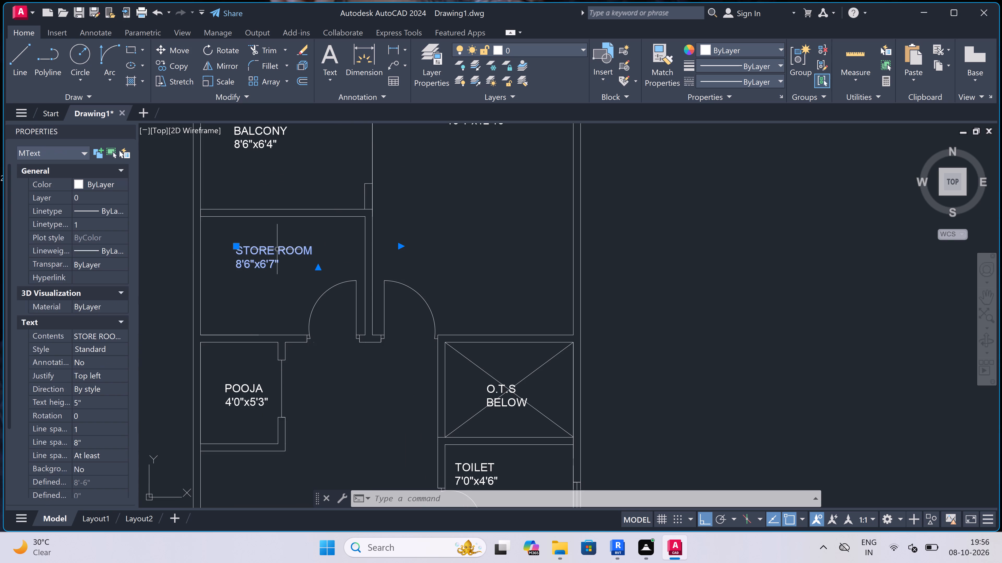
pyautogui.scroll(1, 236, 248)
pyautogui.click(236, 248)
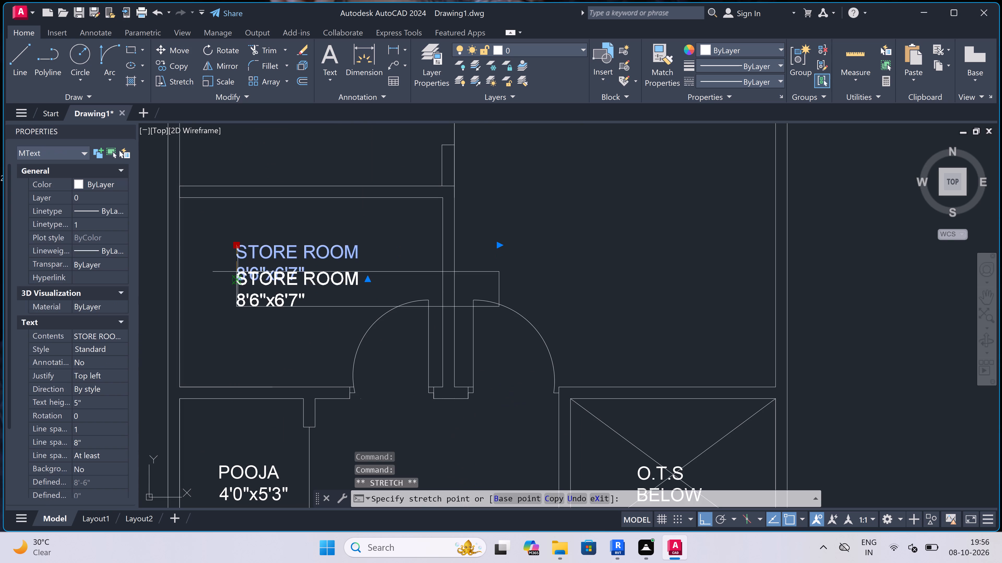
pyautogui.click(256, 293)
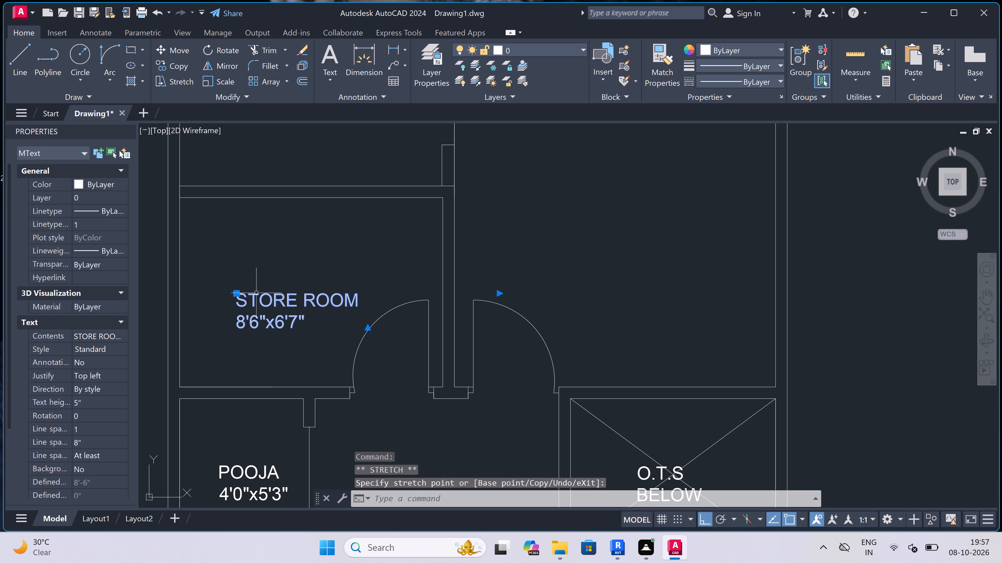
pyautogui.press('Escape')
# Draw a stepped shelf outline in the store room: about 5'-0" up from the lower wall, about 4'-5" right, and up to the upper wall.
pyautogui.write('l')
pyautogui.press('space')
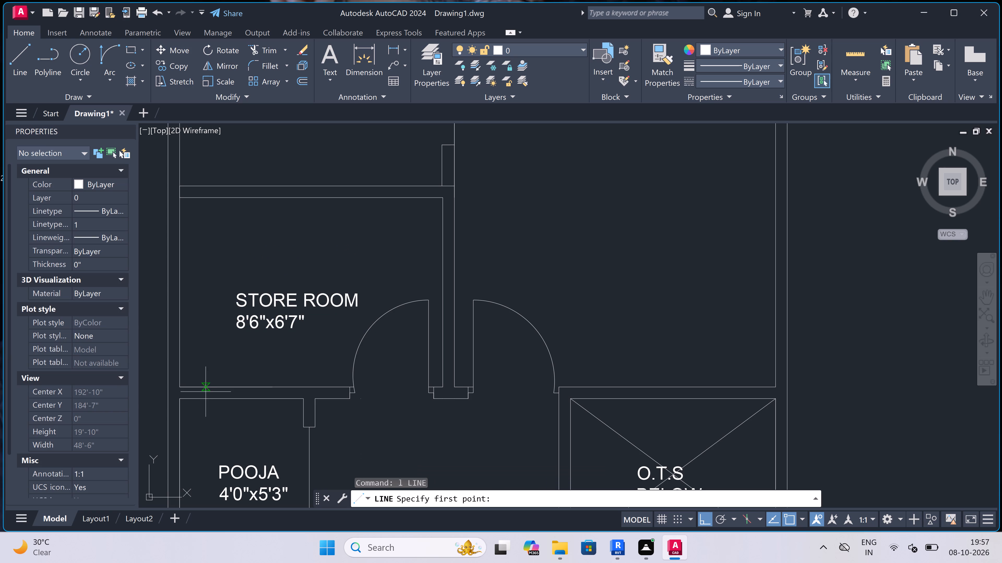
pyautogui.click(213, 386)
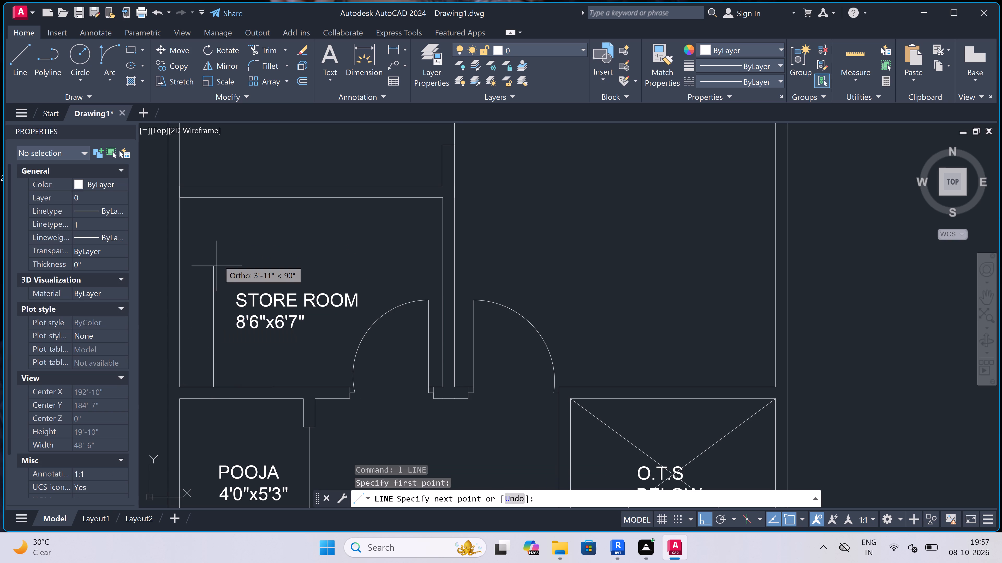
pyautogui.click(217, 229)
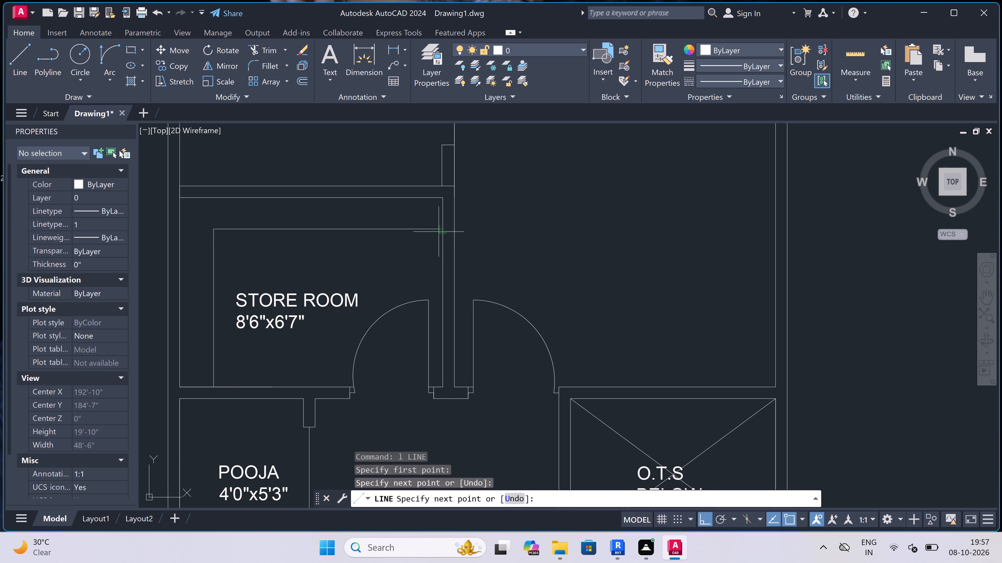
pyautogui.click(441, 231)
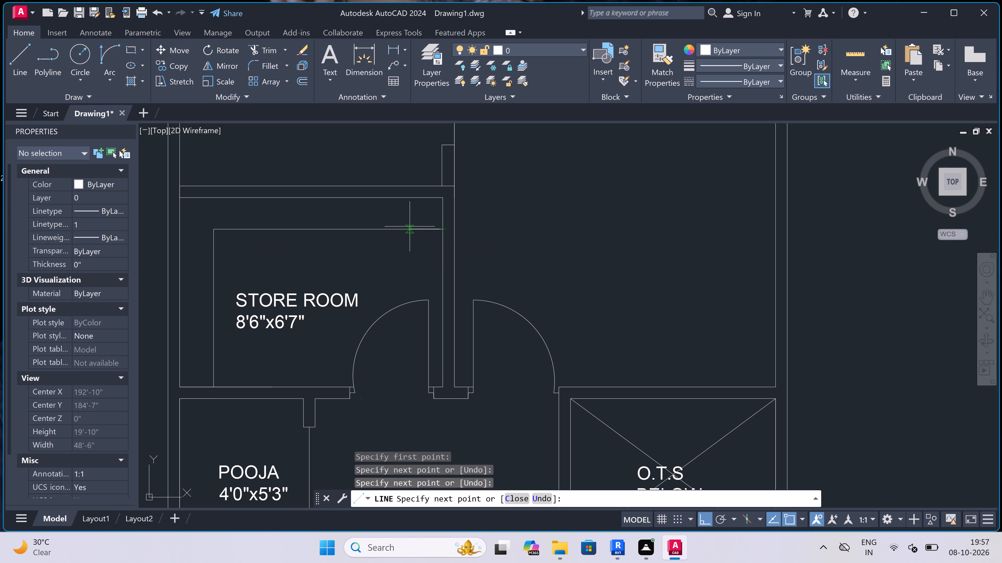
pyautogui.hotkey('ctrl', 'z')
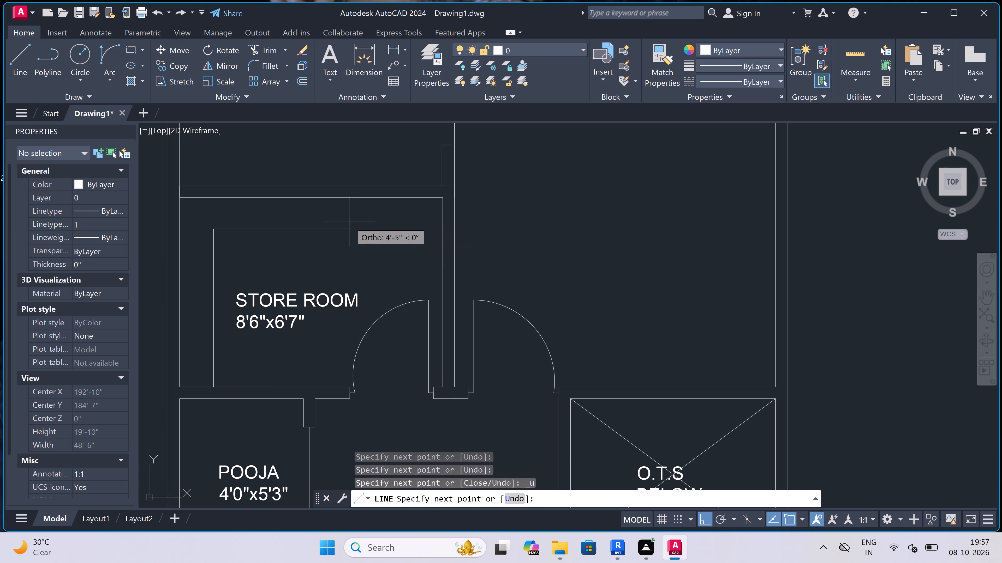
pyautogui.click(348, 223)
pyautogui.click(344, 197)
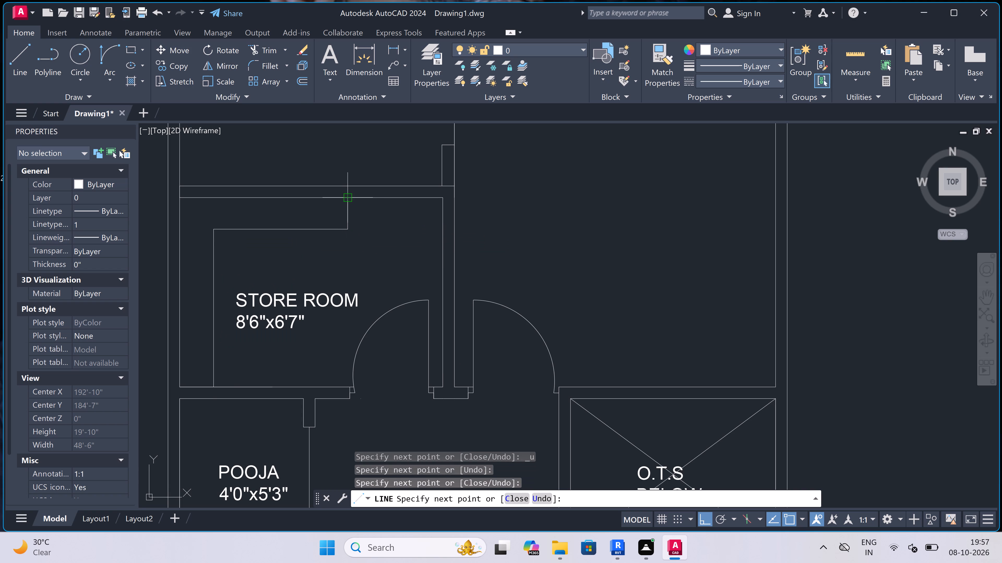
pyautogui.press('Escape')
pyautogui.scroll(-5, 344, 197)
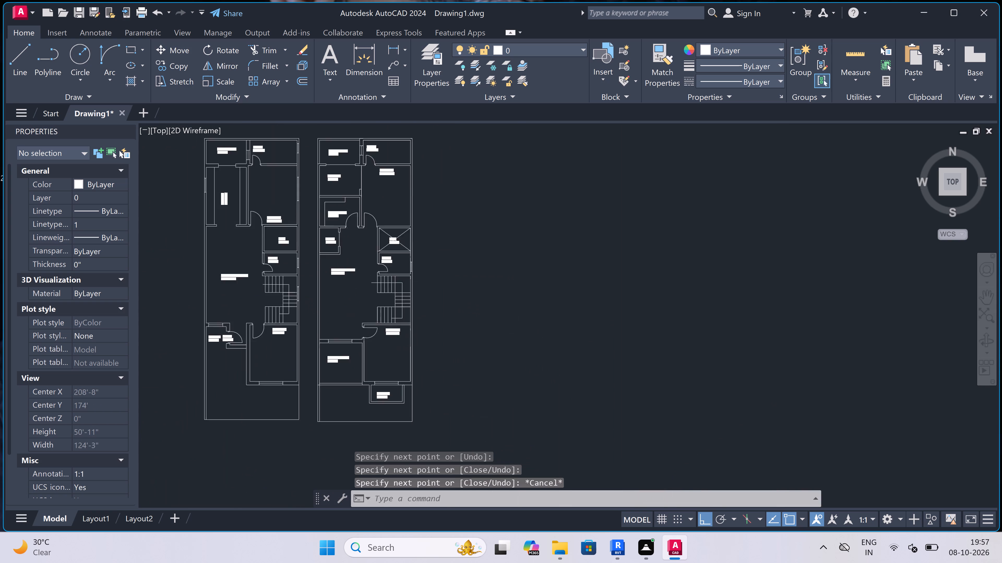
pyautogui.scroll(-1, 344, 197)
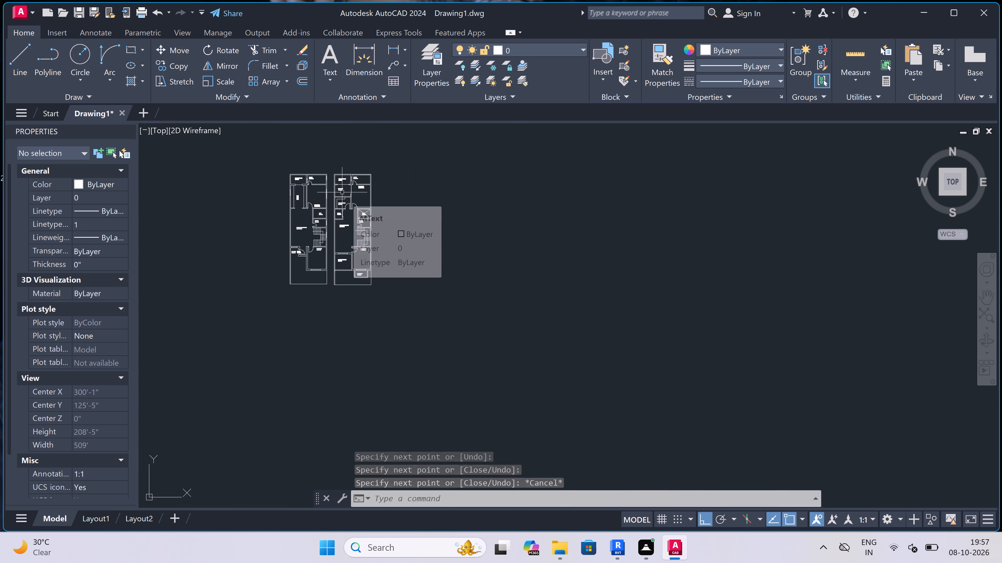
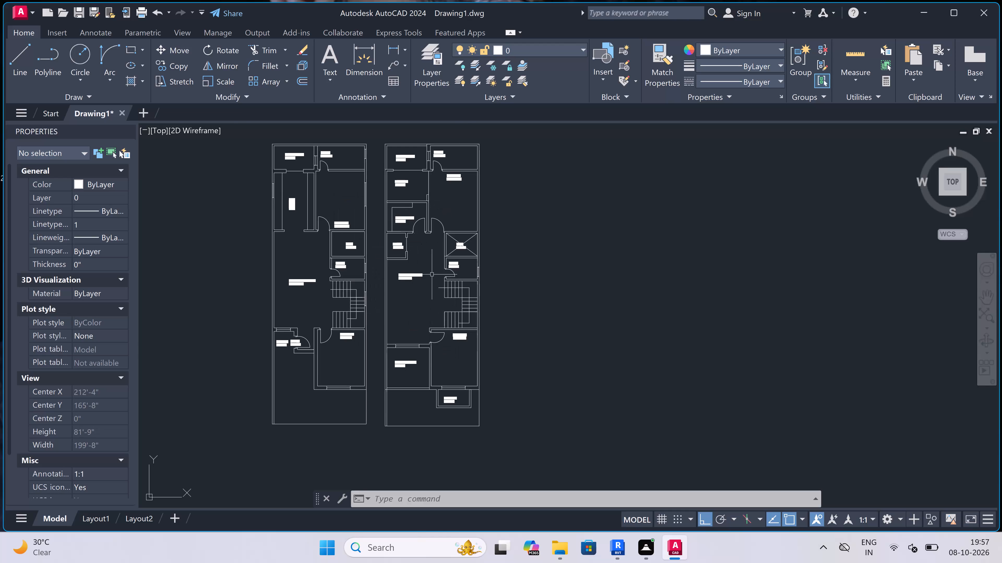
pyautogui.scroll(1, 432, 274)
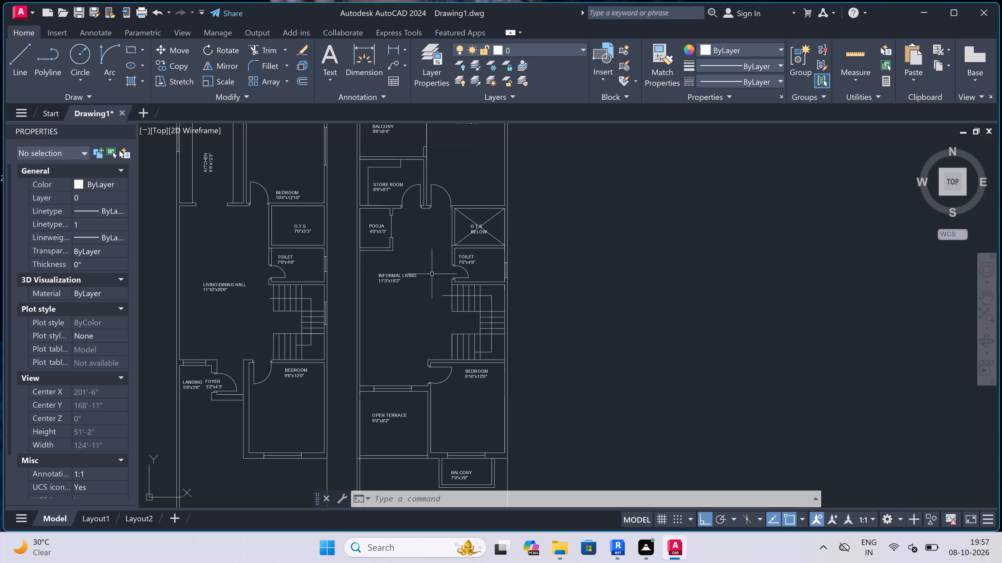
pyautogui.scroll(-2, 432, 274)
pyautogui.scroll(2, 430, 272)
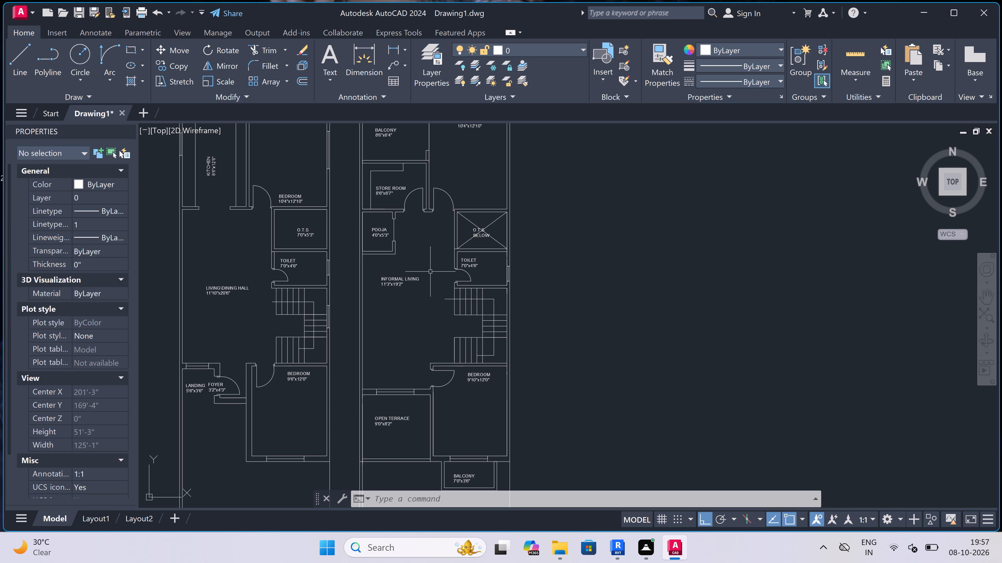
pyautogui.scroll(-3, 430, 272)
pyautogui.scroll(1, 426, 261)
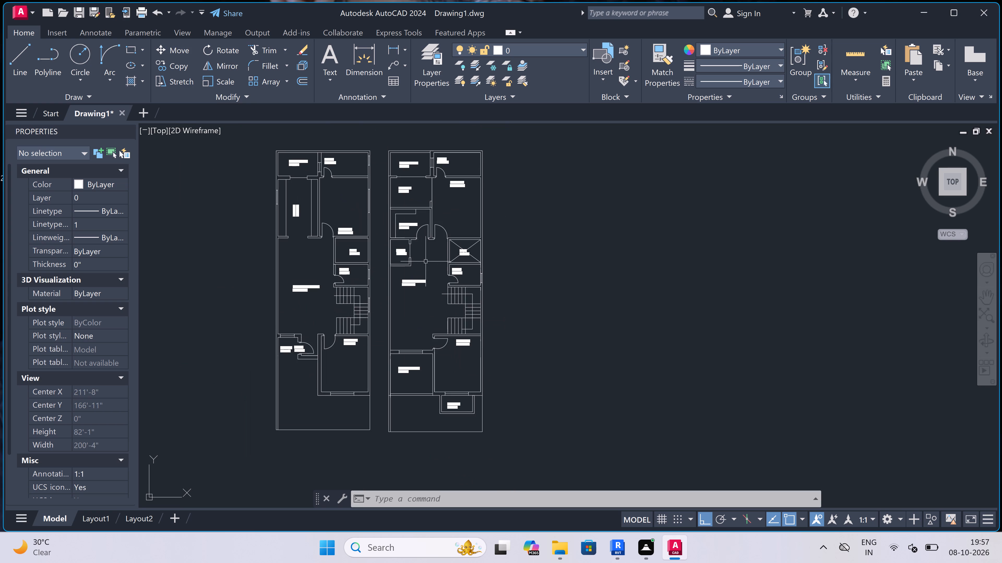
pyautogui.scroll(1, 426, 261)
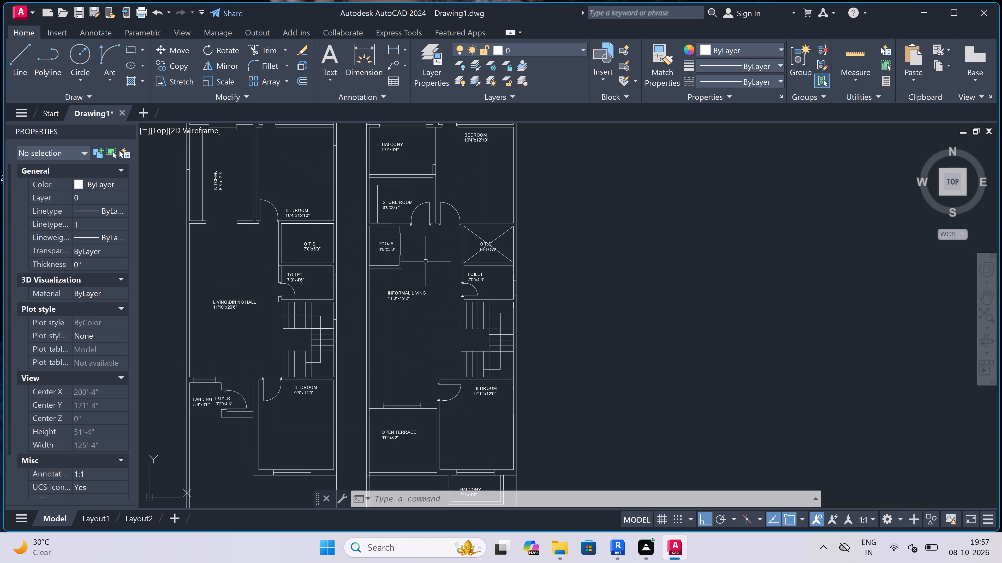
# Draw a rectangular border around both floor plans, leaving extra space below them for titles.
pyautogui.write('re')
pyautogui.write('c')
pyautogui.press('space')
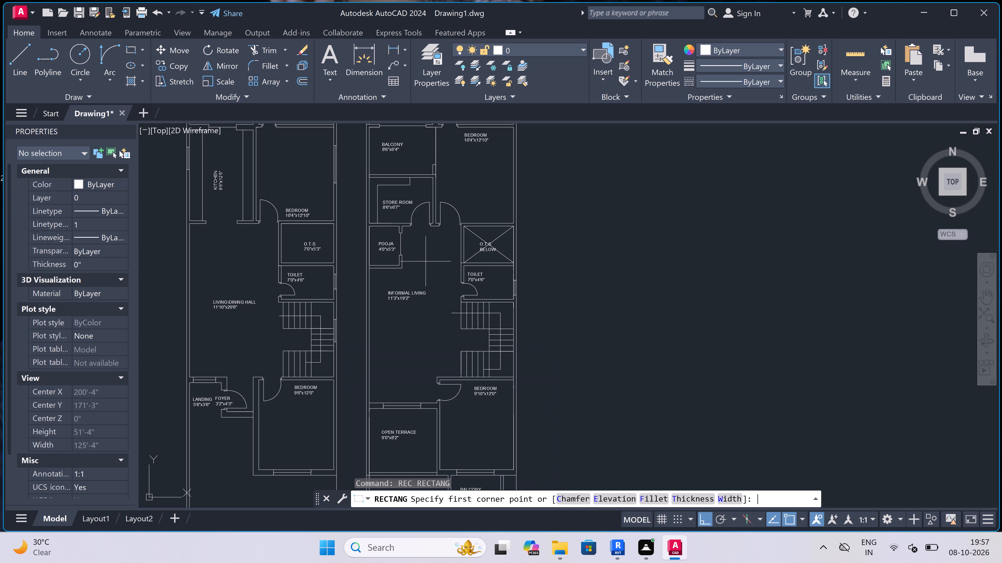
pyautogui.scroll(-2, 422, 265)
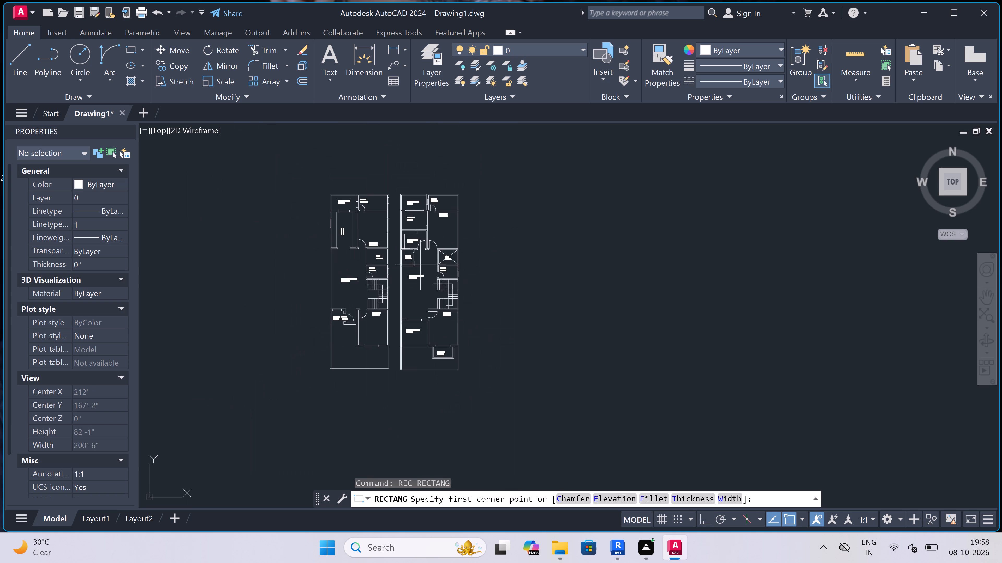
pyautogui.click(315, 178)
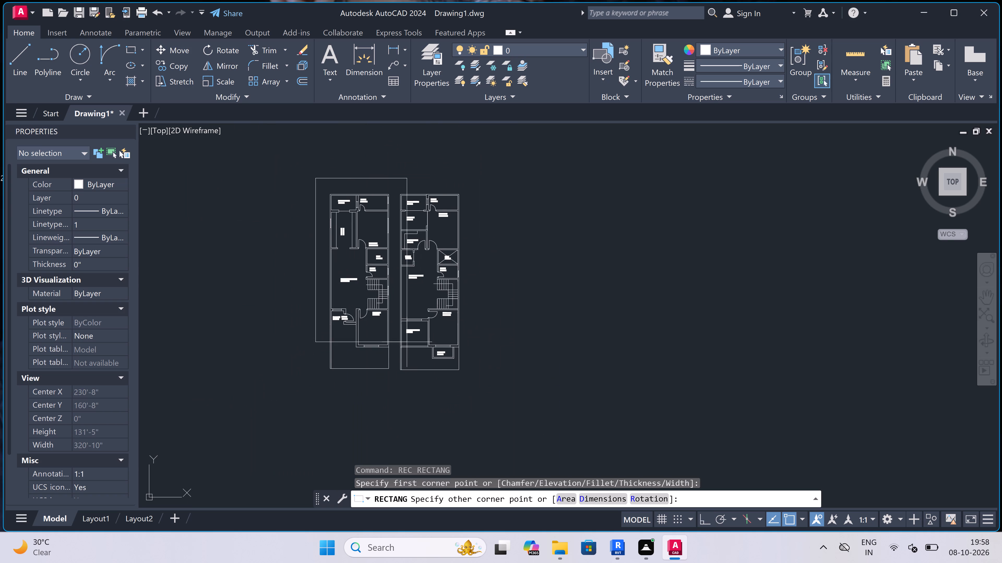
pyautogui.click(479, 420)
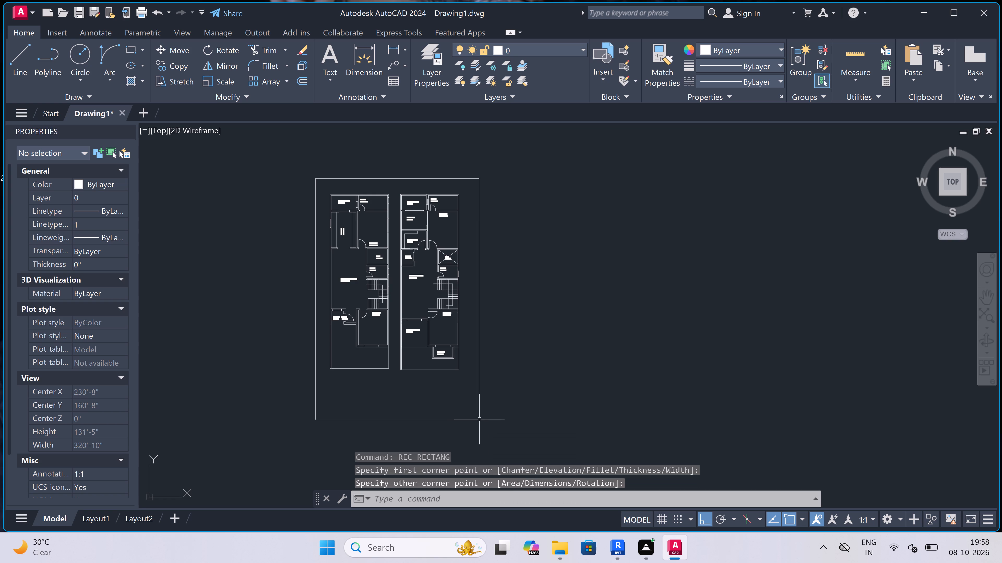
# Add the multiline text title FIRST FLOOR PLAN below the plan with the landing and foyer.
pyautogui.scroll(1, 480, 420)
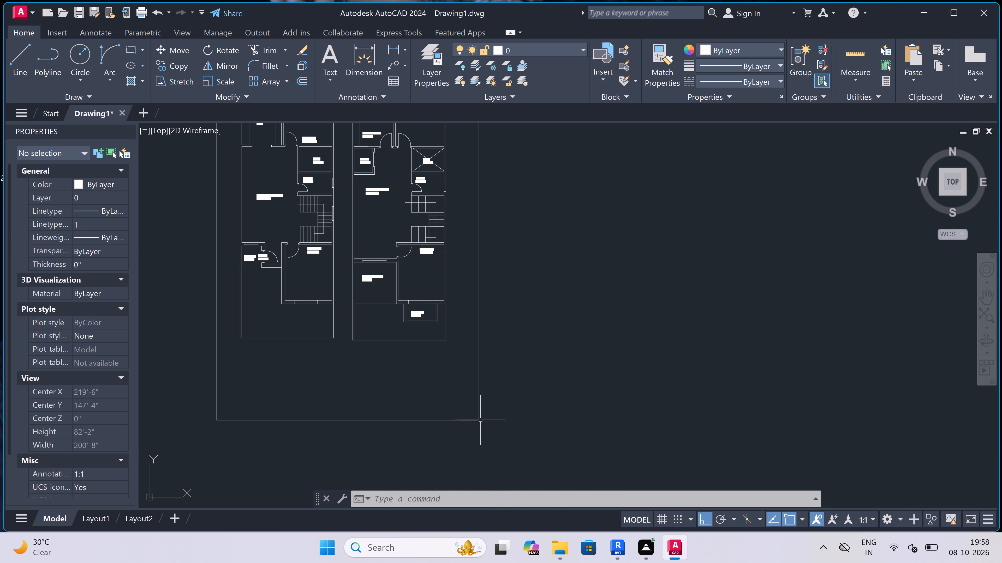
pyautogui.scroll(-1, 480, 420)
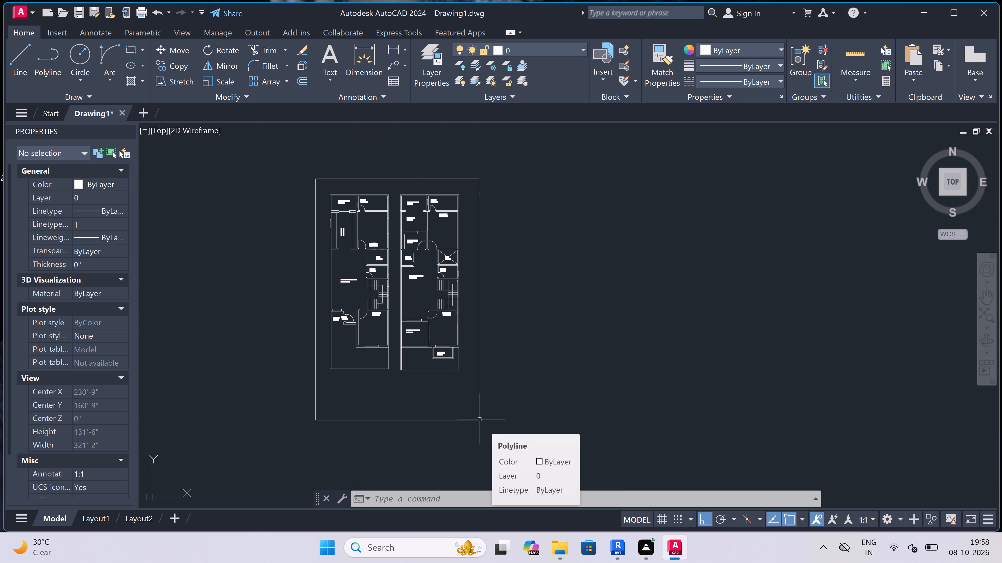
pyautogui.scroll(3, 347, 378)
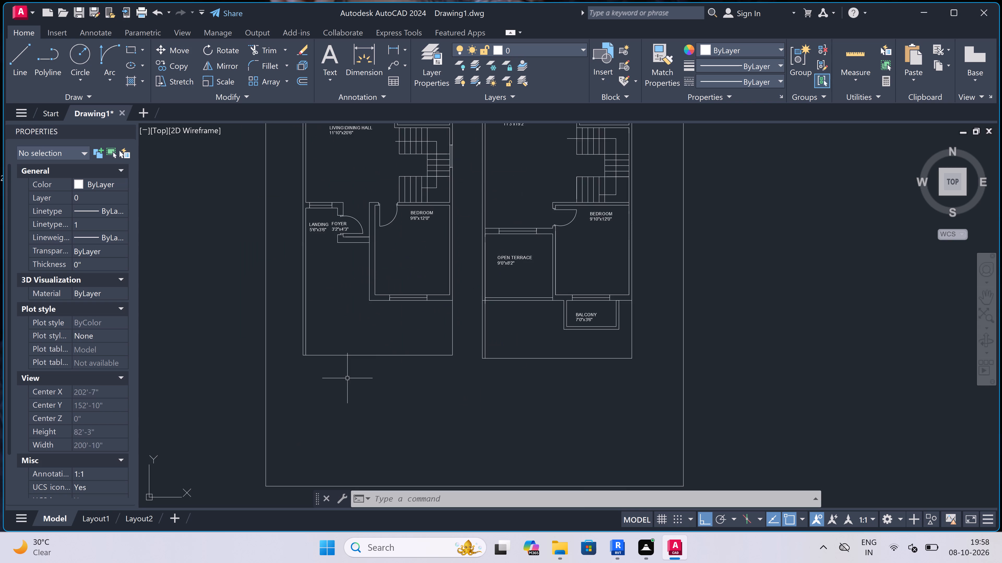
pyautogui.write('mt')
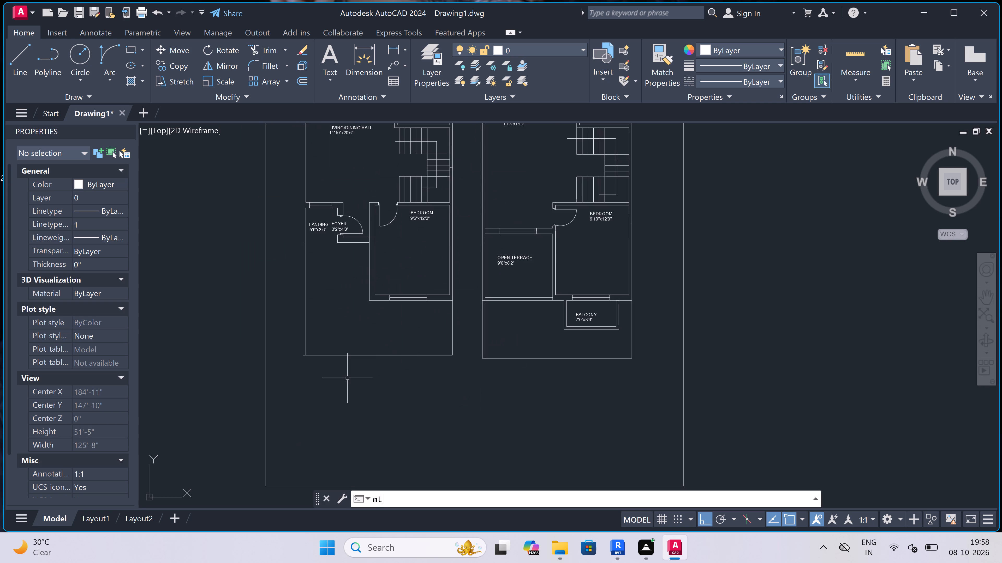
pyautogui.press('space')
pyautogui.scroll(2, 347, 378)
pyautogui.moveTo(286, 370); pyautogui.dragTo(301, 371)
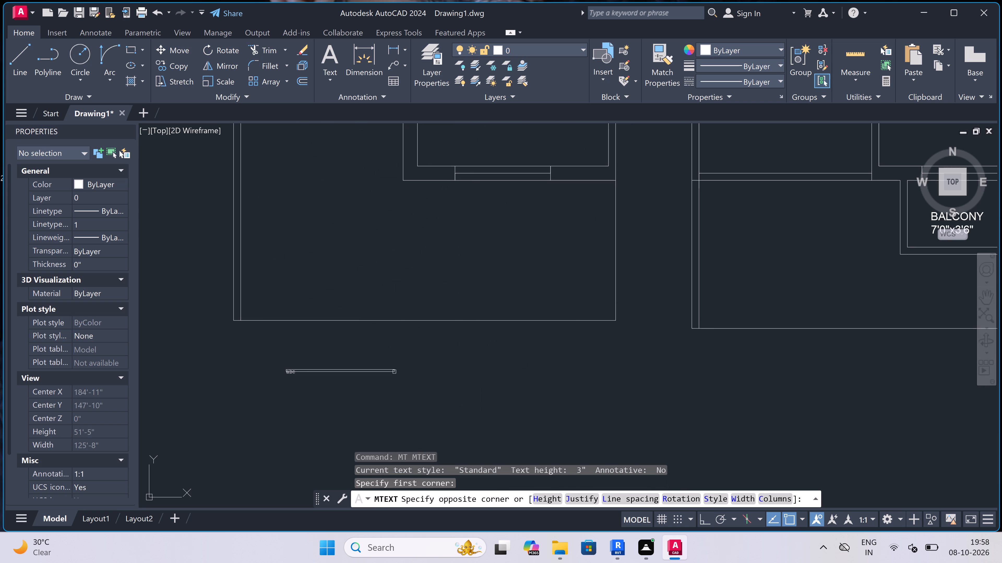
pyautogui.click(623, 372)
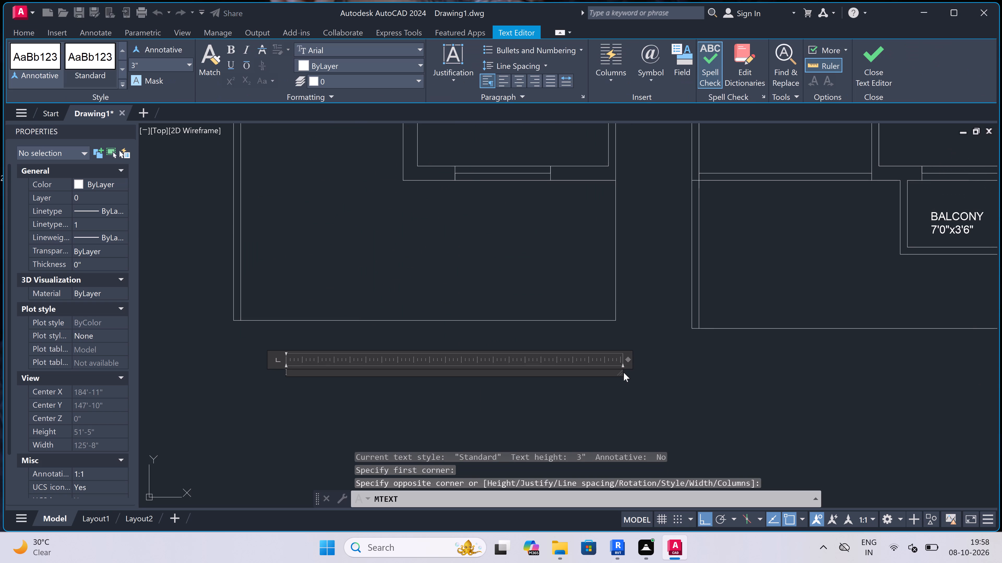
pyautogui.write('fi')
pyautogui.press('BackSpace')
pyautogui.press('BackSpace')
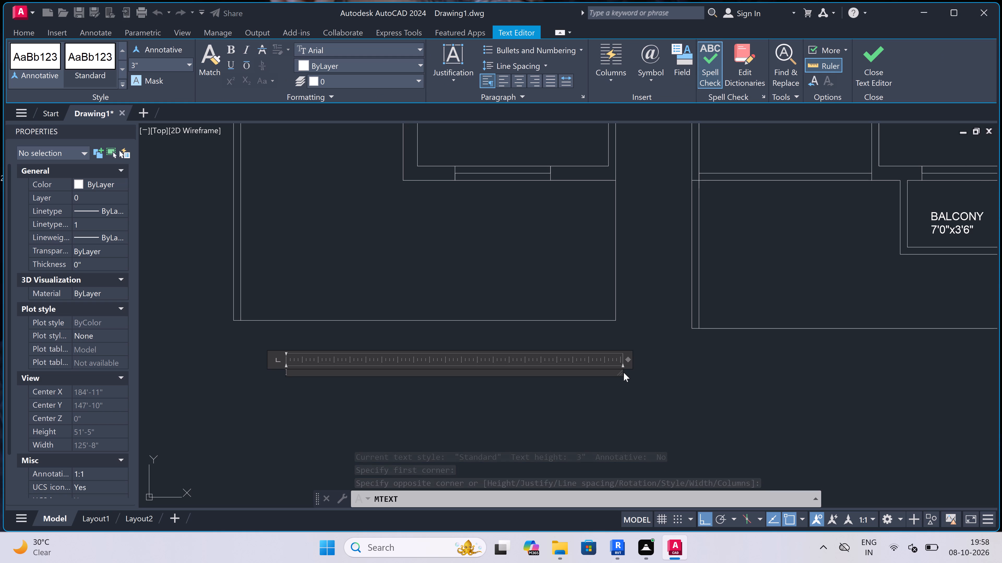
pyautogui.write('FIRS')
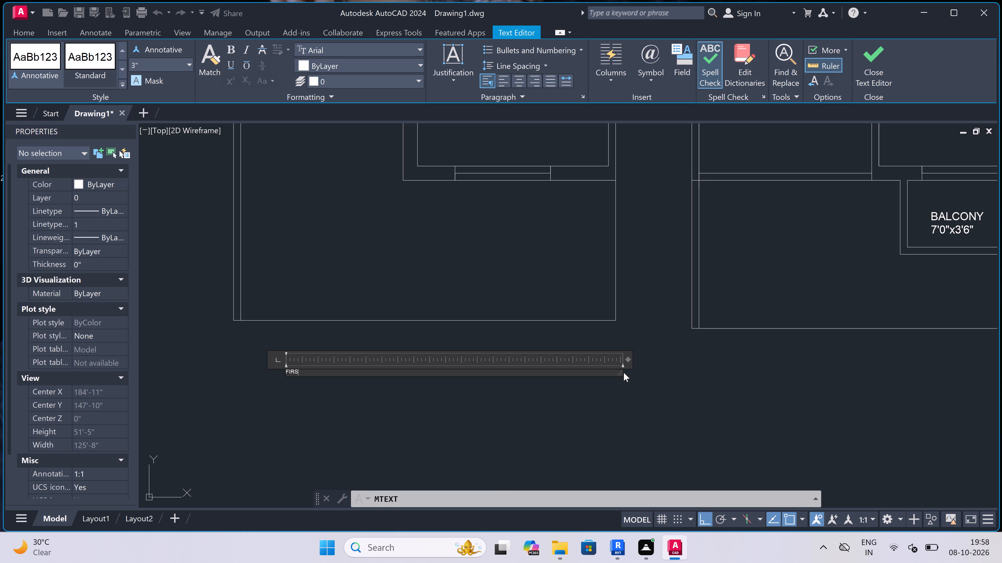
pyautogui.write('T')
pyautogui.press('space')
pyautogui.write('FLOOR PLAN')
pyautogui.press('space')
pyautogui.click(249, 402)
# Add the multiline text title FIRST FLOOR PLAN below the plan with the open terrace and balcony.
pyautogui.scroll(-3, 310, 362)
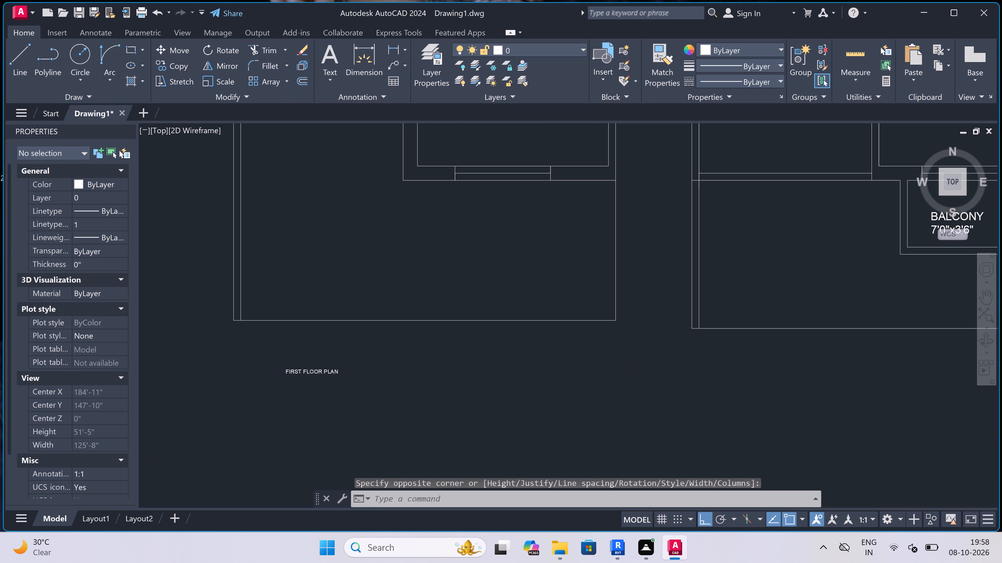
pyautogui.scroll(-2, 310, 362)
pyautogui.scroll(2, 409, 360)
pyautogui.press('space')
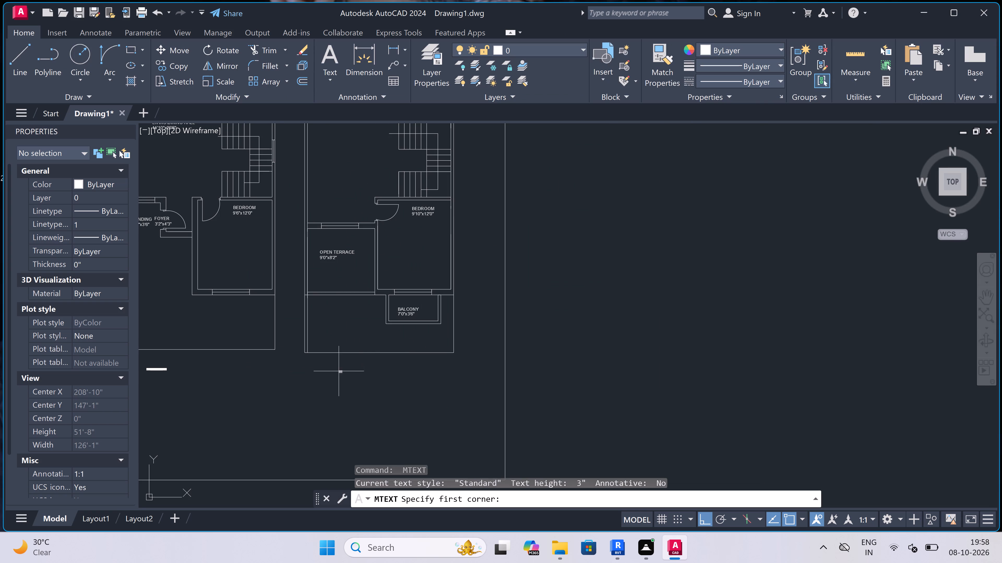
pyautogui.moveTo(318, 377); pyautogui.dragTo(324, 377)
pyautogui.click(447, 378)
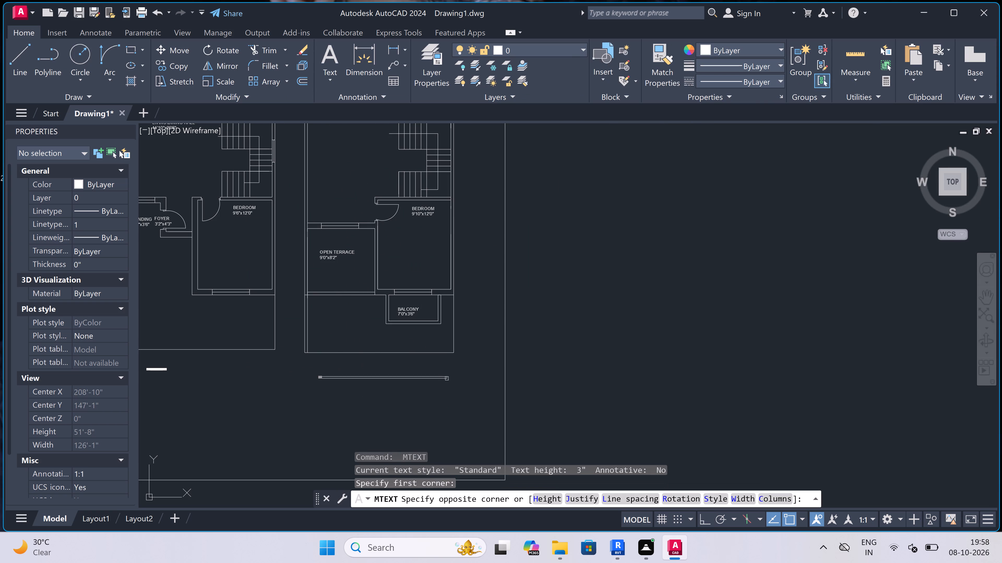
pyautogui.scroll(1, 333, 403)
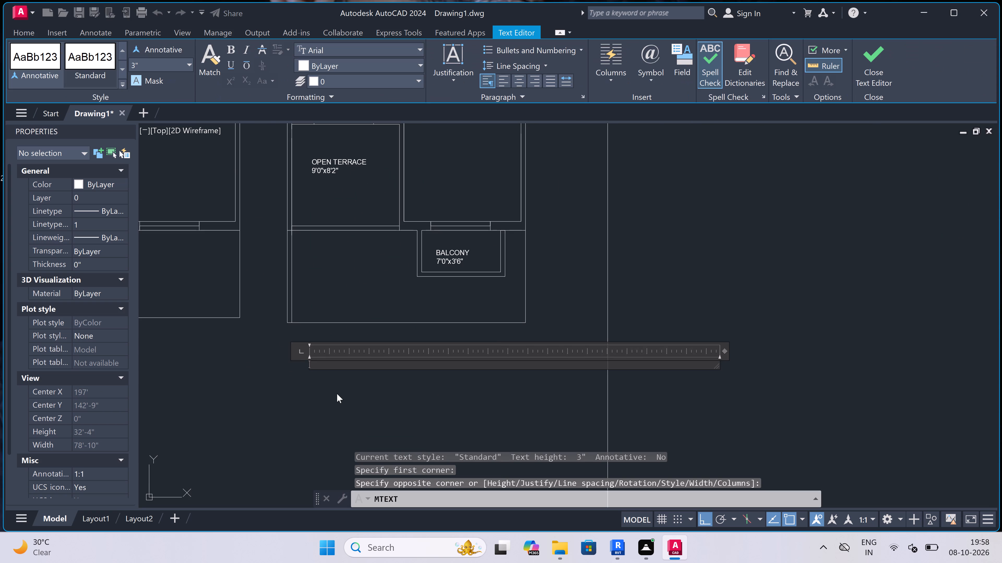
pyautogui.press('f')
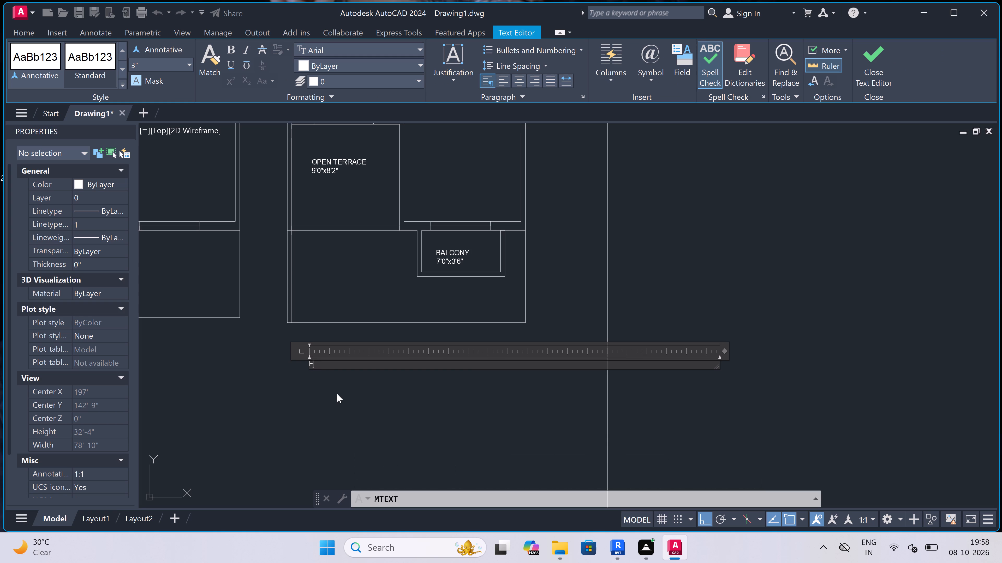
pyautogui.write('IRST')
pyautogui.press('space')
pyautogui.write('FLOOR')
pyautogui.press('space')
pyautogui.write('PL')
pyautogui.write('AN')
pyautogui.click(369, 389)
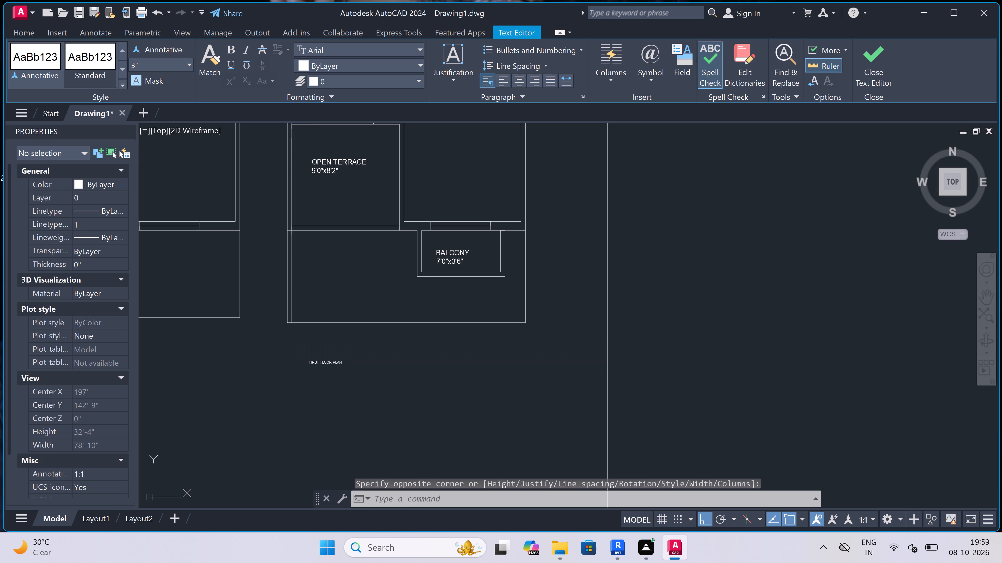
# Change the title below the plan with the landing and foyer to GROUND FLOOR PLAN.
pyautogui.scroll(-6, 376, 358)
pyautogui.scroll(3, 320, 362)
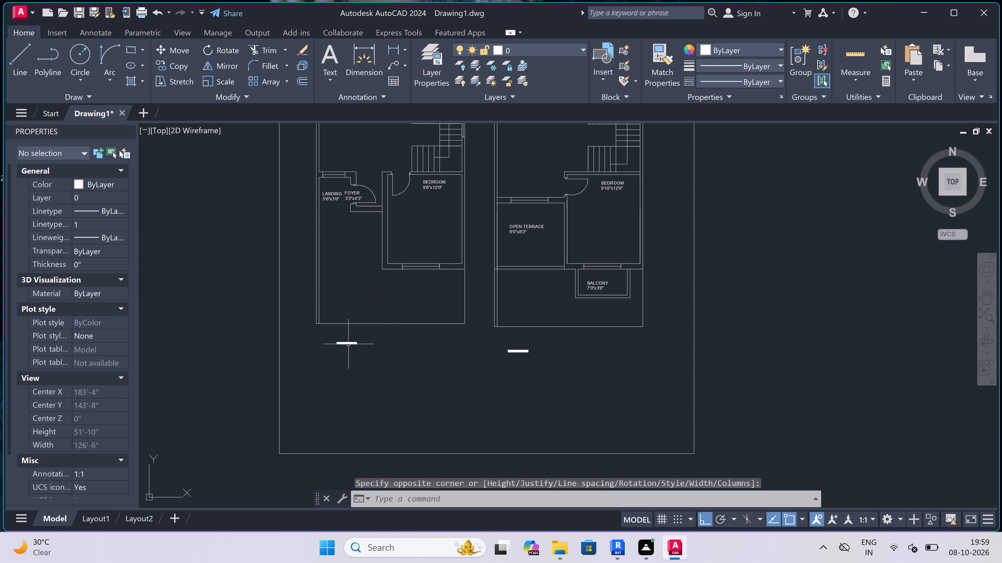
pyautogui.scroll(3, 351, 343)
pyautogui.tripleClick(338, 346)
pyautogui.tripleClick(338, 346)
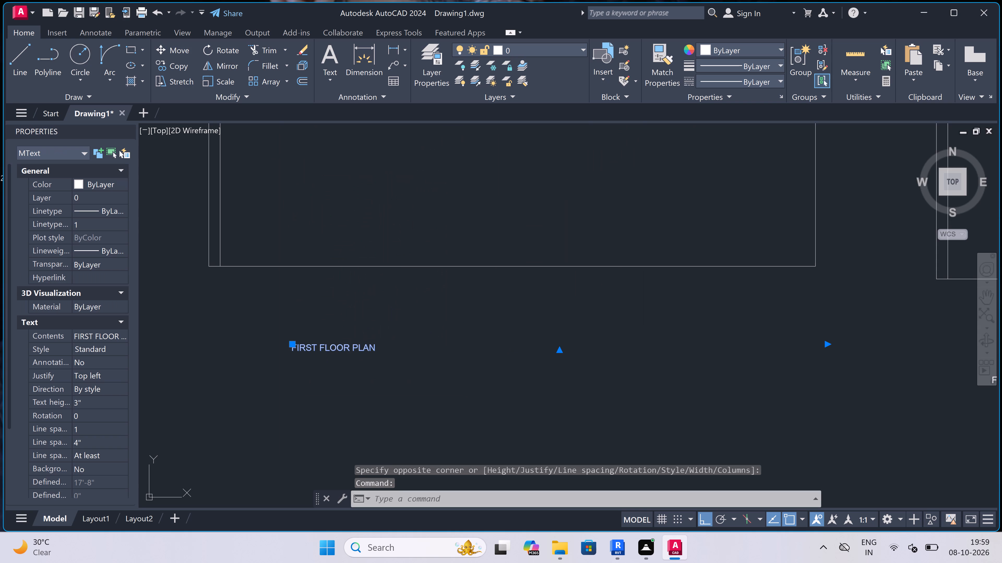
pyautogui.scroll(3, 324, 348)
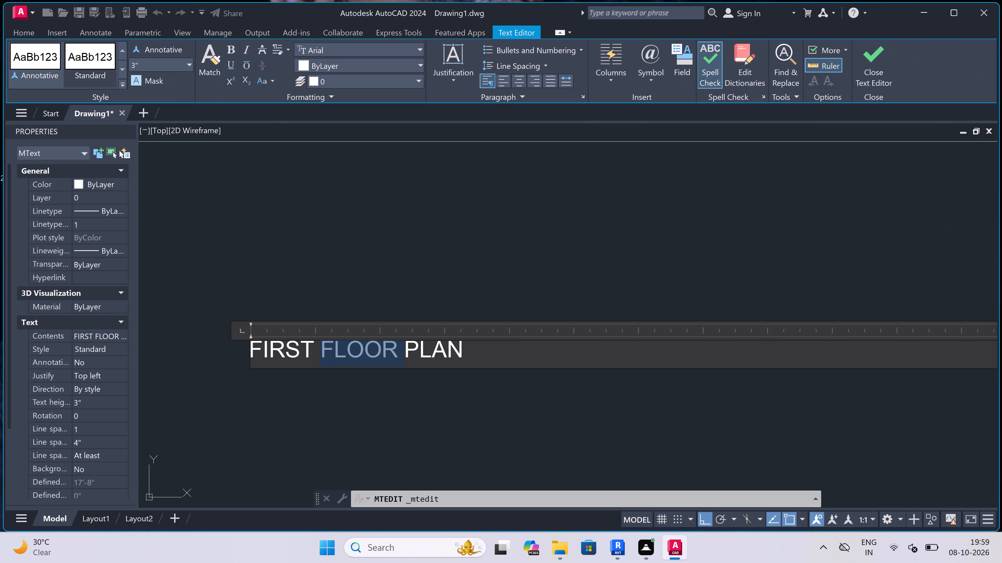
pyautogui.click(311, 346)
pyautogui.press('BackSpace')
pyautogui.press('BackSpace')
pyautogui.press('BackSpace')
pyautogui.press('BackSpace')
pyautogui.press('BackSpace')
pyautogui.press('BackSpace')
pyautogui.press('BackSpace')
pyautogui.press('BackSpace')
pyautogui.press('BackSpace')
pyautogui.press('BackSpace')
pyautogui.press('BackSpace')
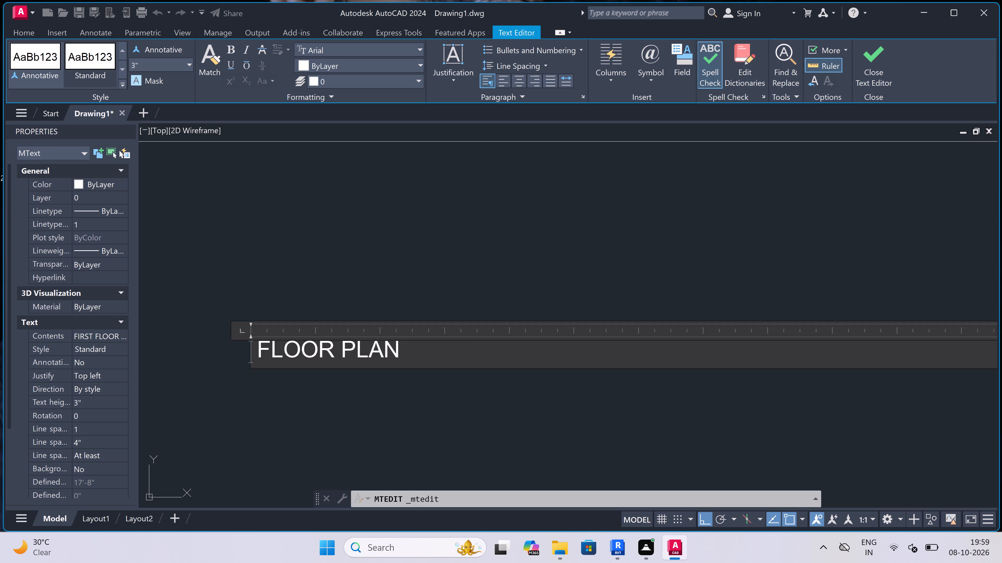
pyautogui.write('GROUND')
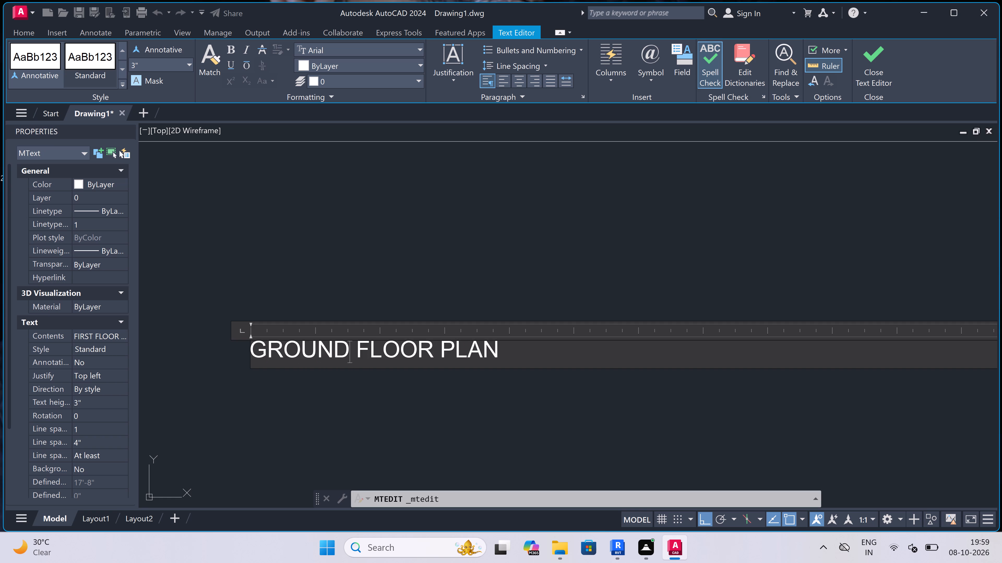
pyautogui.scroll(-3, 311, 340)
pyautogui.click(308, 382)
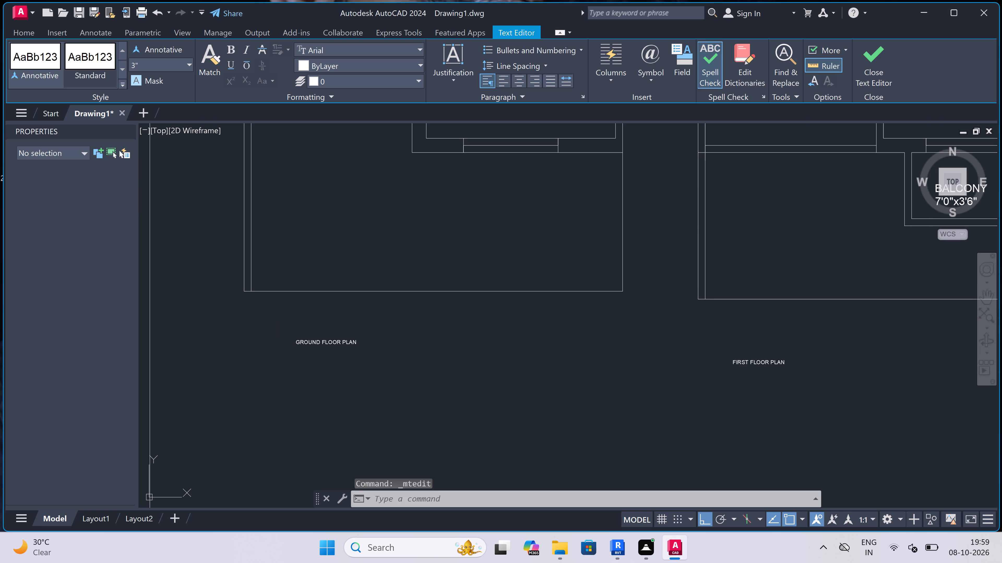
pyautogui.scroll(-2, 317, 370)
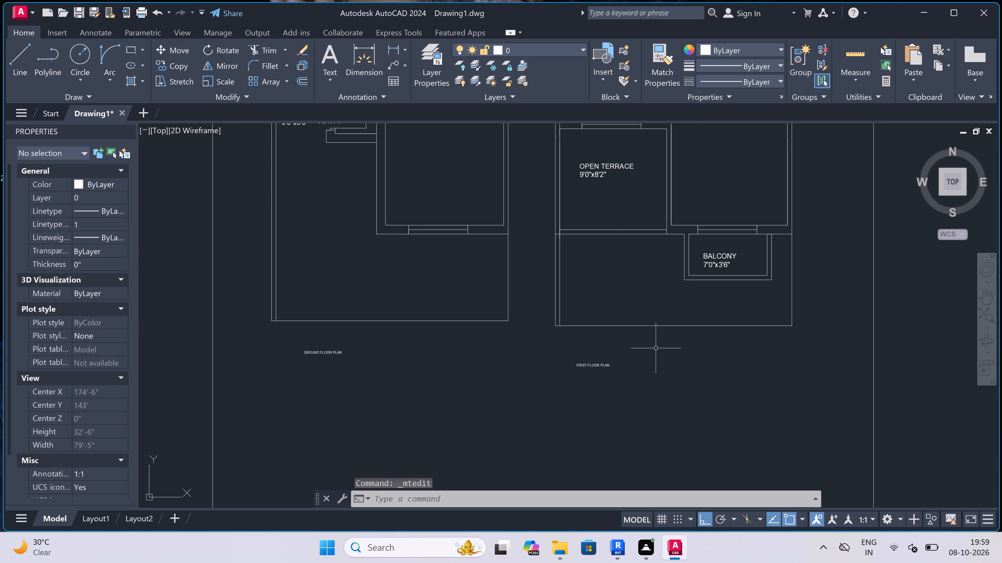
# With Ortho off, shift the GROUND FLOOR PLAN title about 5' right and slightly down, closer to the FIRST FLOOR PLAN title.
pyautogui.scroll(1, 294, 364)
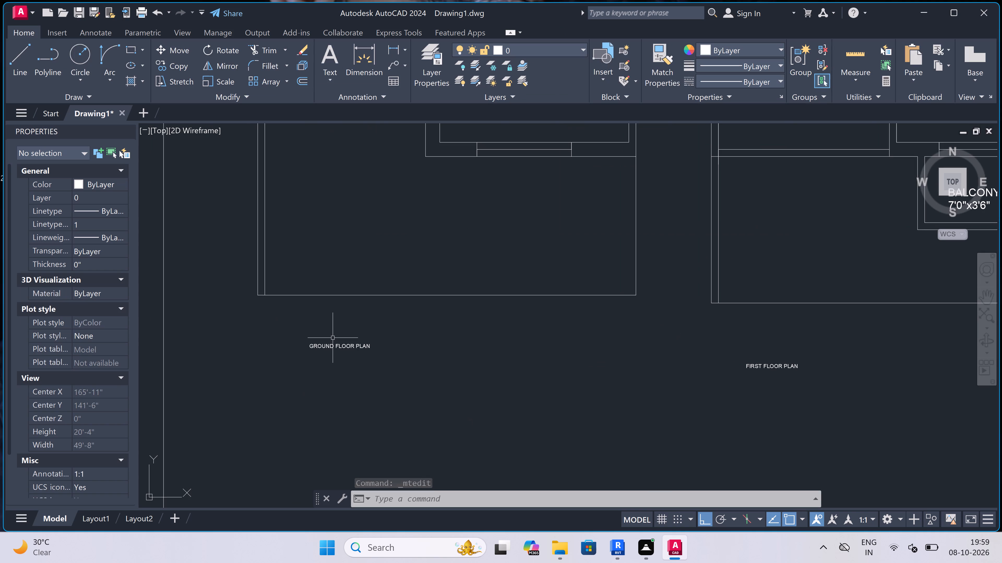
pyautogui.click(332, 346)
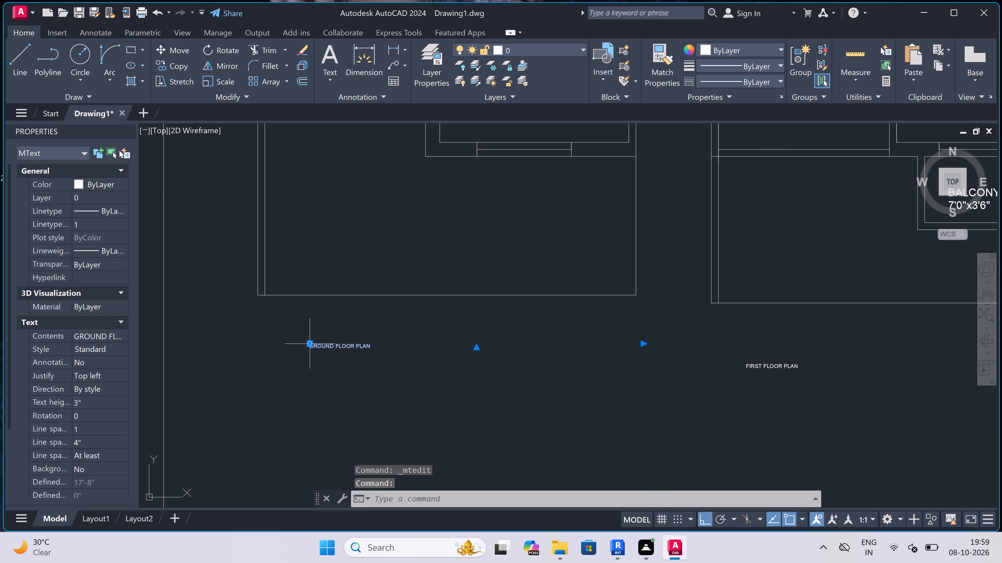
pyautogui.click(308, 342)
pyautogui.press('F8')
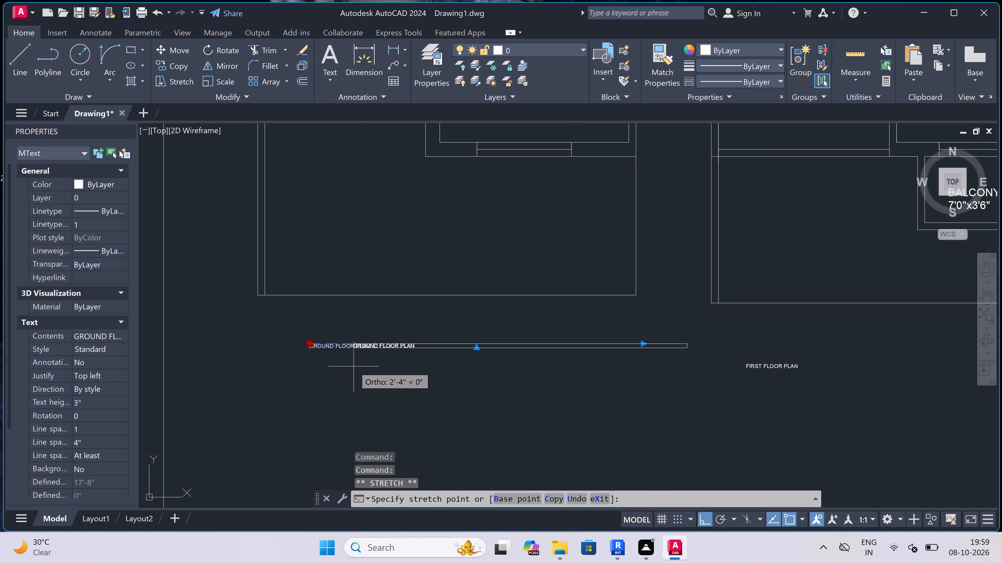
pyautogui.click(399, 361)
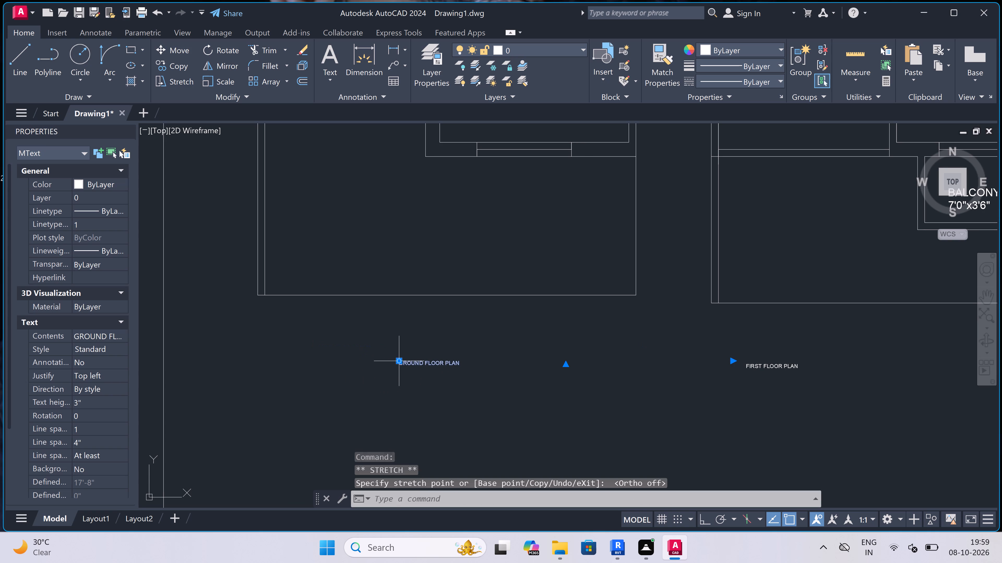
pyautogui.press('Escape')
pyautogui.scroll(-2, 383, 348)
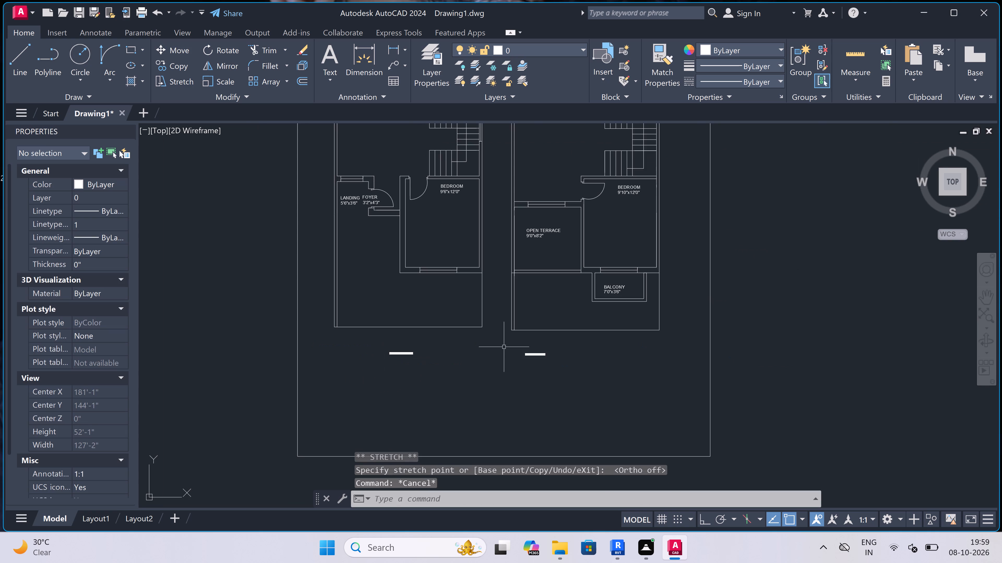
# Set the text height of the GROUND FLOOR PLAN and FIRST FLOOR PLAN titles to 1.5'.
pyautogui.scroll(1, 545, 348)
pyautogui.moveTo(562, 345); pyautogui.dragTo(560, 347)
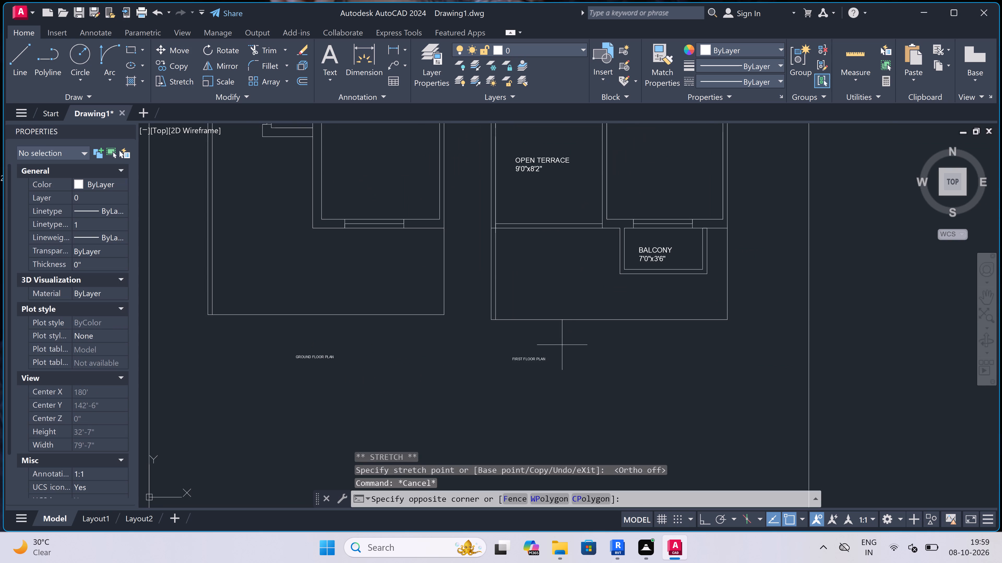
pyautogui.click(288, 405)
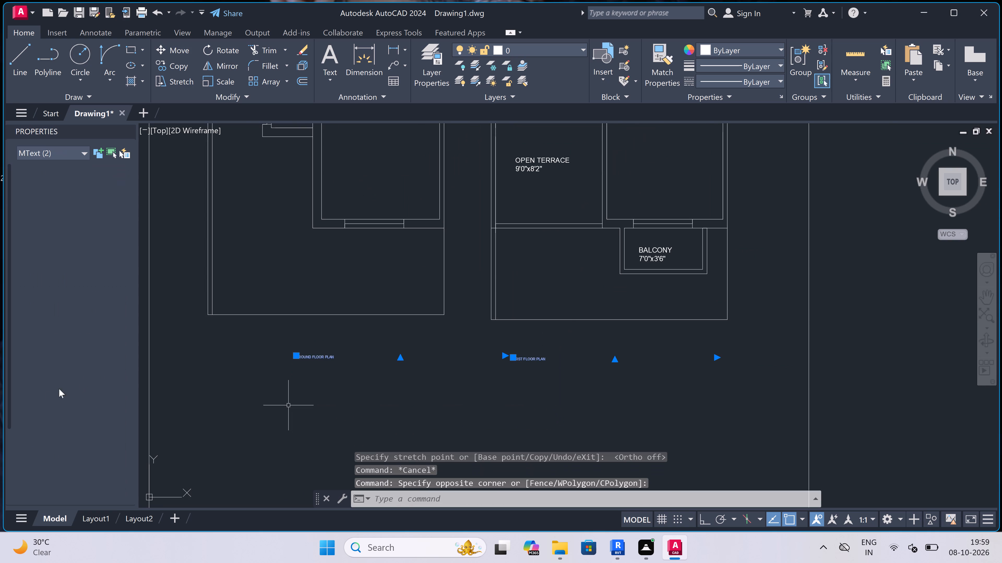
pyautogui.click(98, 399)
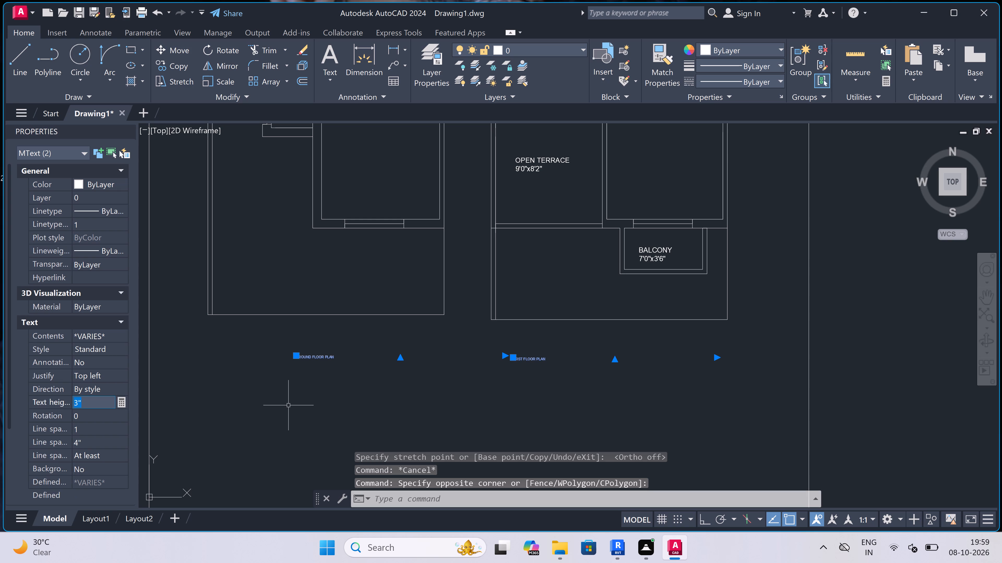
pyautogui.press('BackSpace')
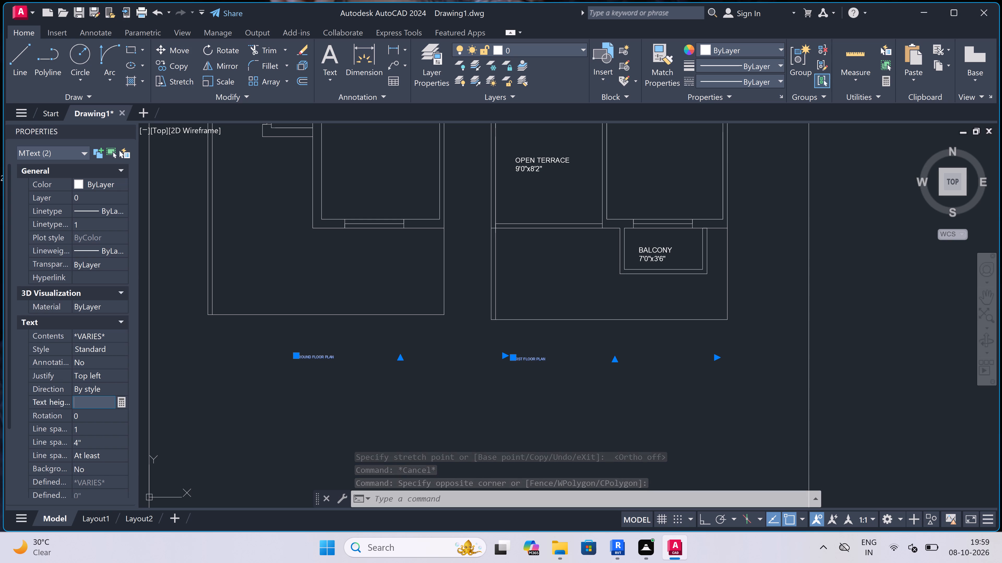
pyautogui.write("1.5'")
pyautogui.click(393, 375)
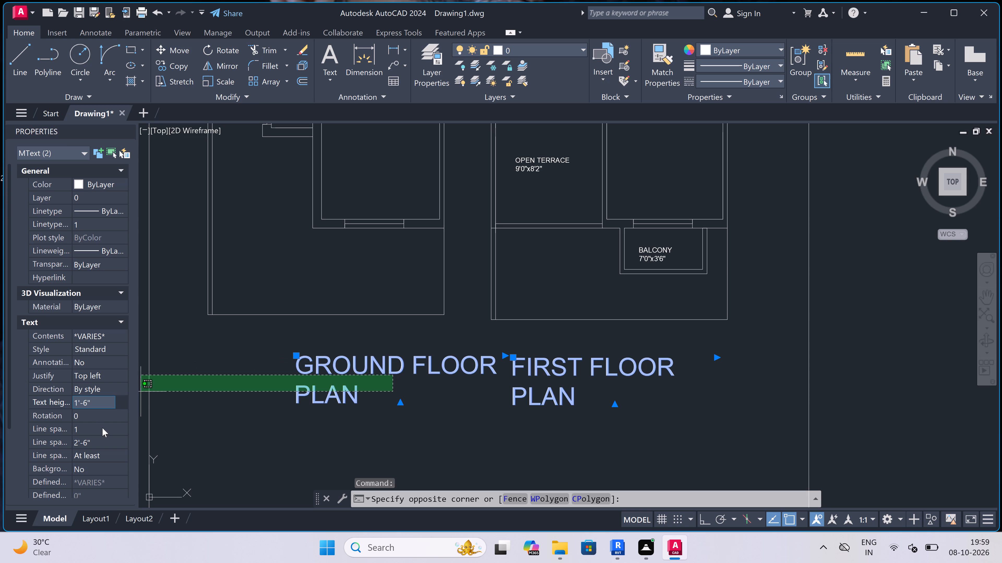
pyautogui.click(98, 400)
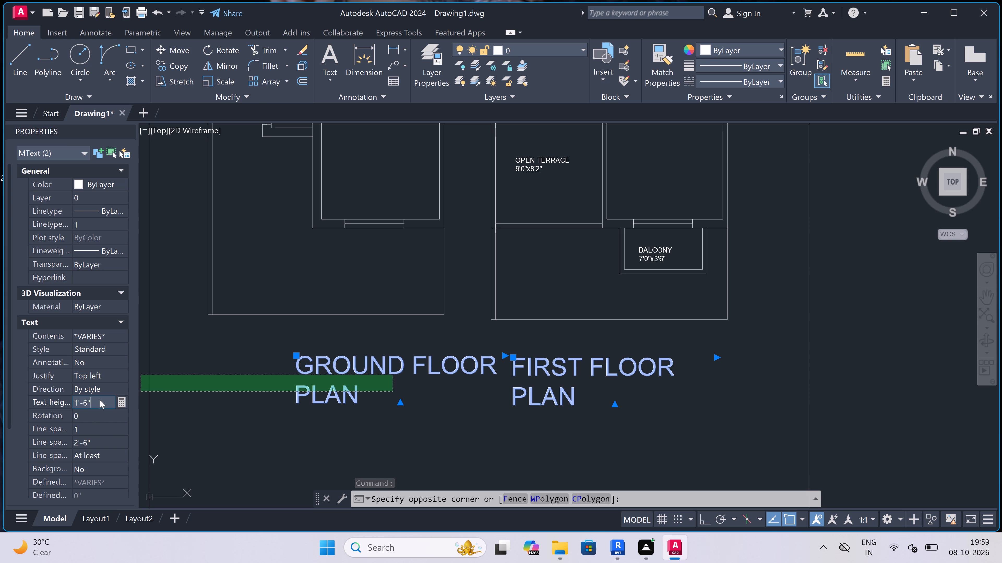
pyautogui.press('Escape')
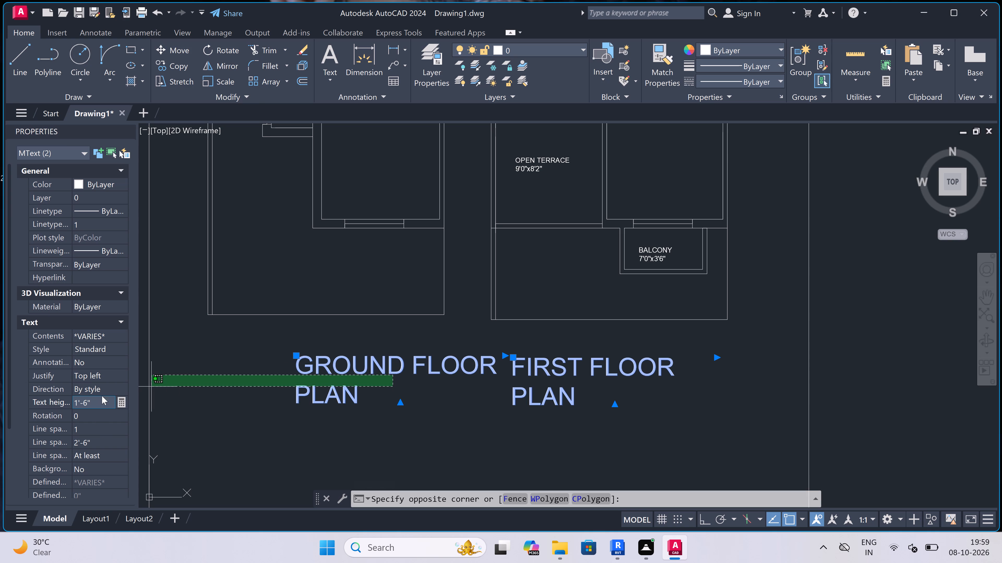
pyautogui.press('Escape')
# Set the text height of both selected floor plan titles to 1'.
pyautogui.click(100, 402)
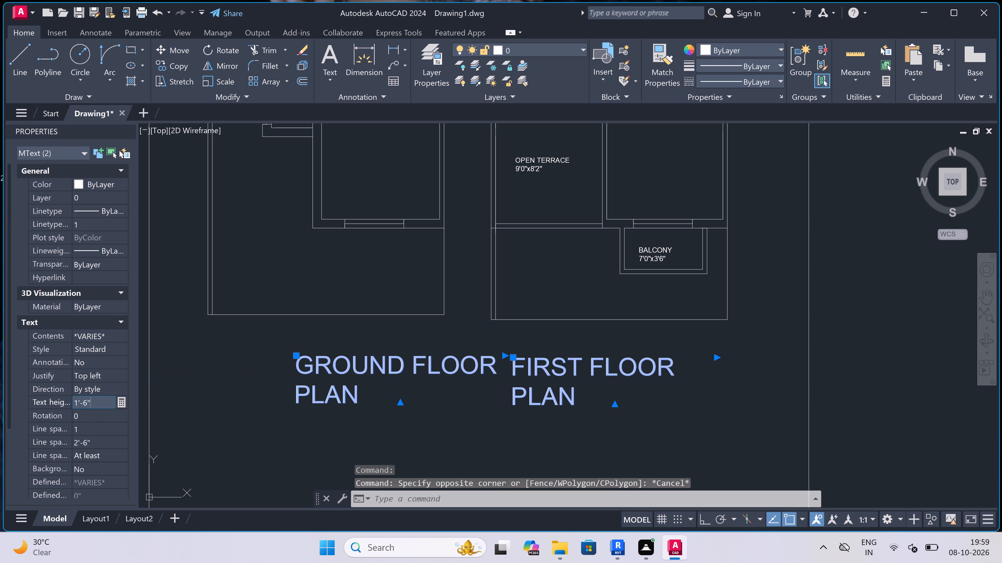
pyautogui.press('BackSpace')
pyautogui.press('BackSpace')
pyautogui.press('BackSpace')
pyautogui.press('BackSpace')
pyautogui.press('BackSpace')
pyautogui.press('BackSpace')
pyautogui.press('BackSpace')
pyautogui.press('BackSpace')
pyautogui.press('BackSpace')
pyautogui.press('BackSpace')
pyautogui.press('BackSpace')
pyautogui.press('BackSpace')
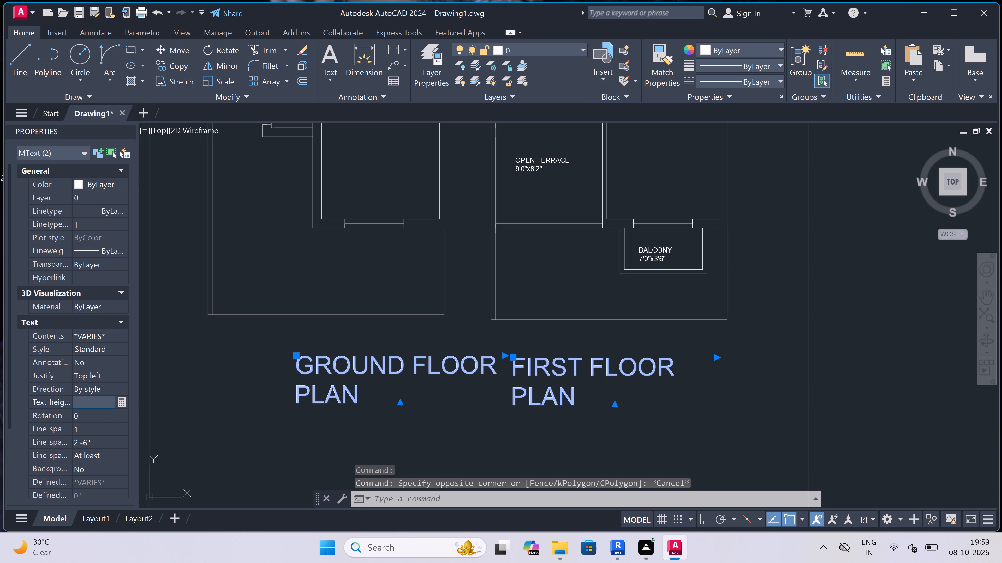
pyautogui.write("1'")
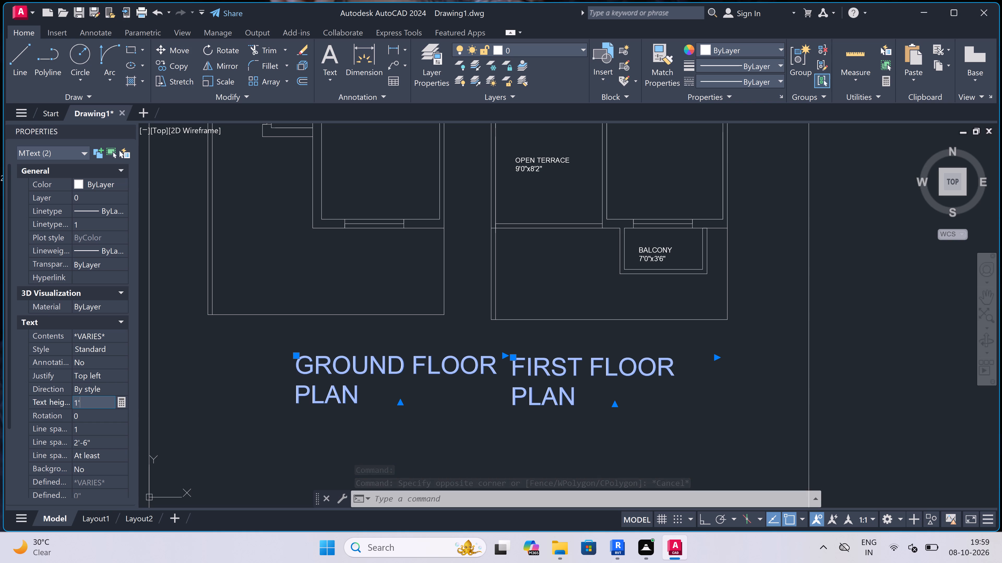
pyautogui.click(223, 374)
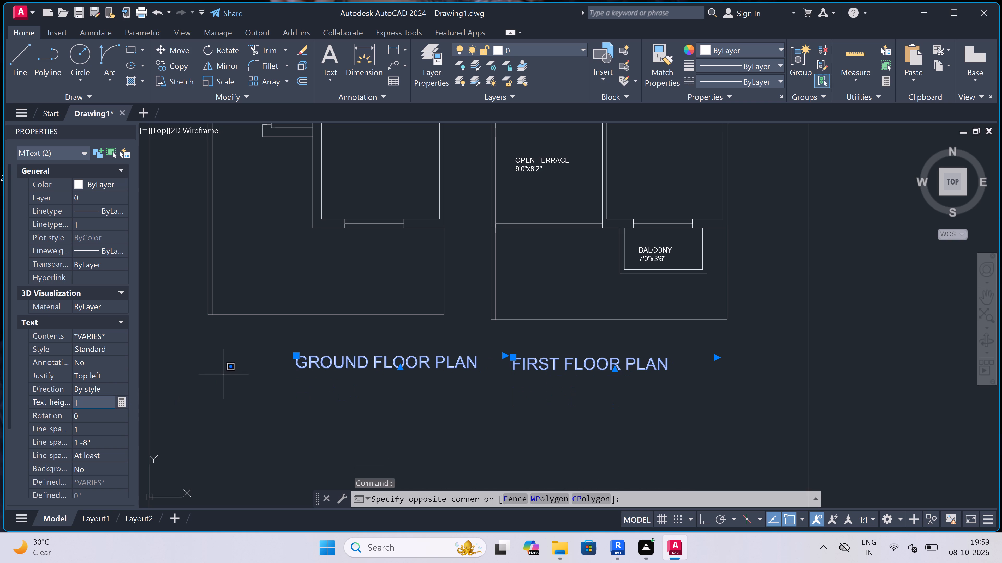
pyautogui.press('Escape')
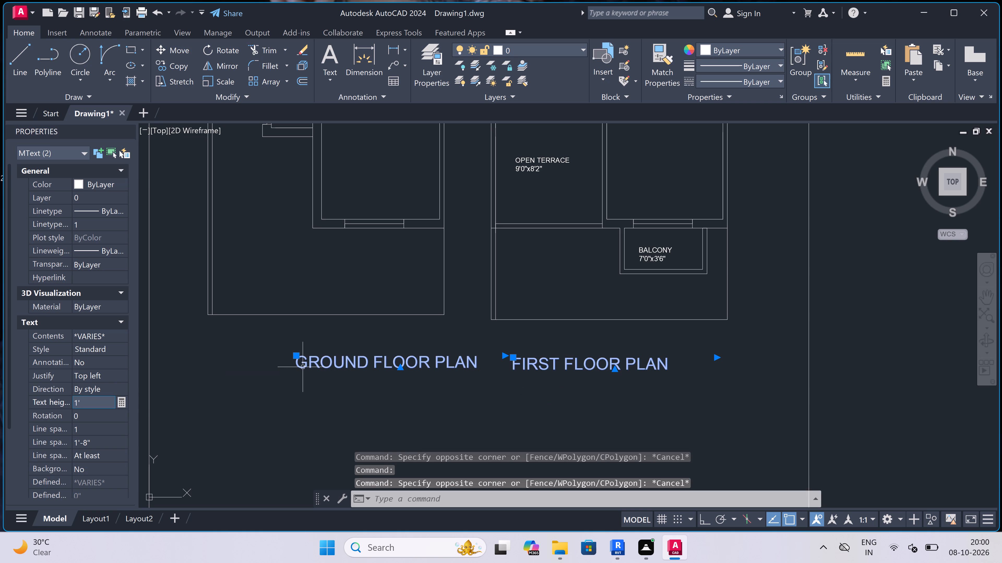
# Shift the enlarged GROUND FLOOR PLAN title left so it sits roughly centred below its own plan.
pyautogui.click(296, 356)
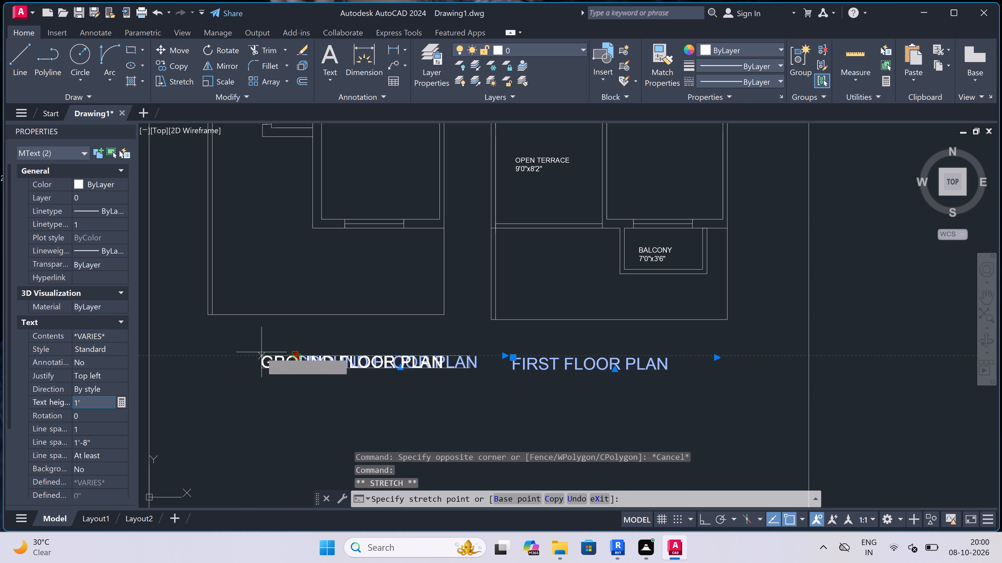
pyautogui.scroll(2, 247, 350)
pyautogui.click(232, 352)
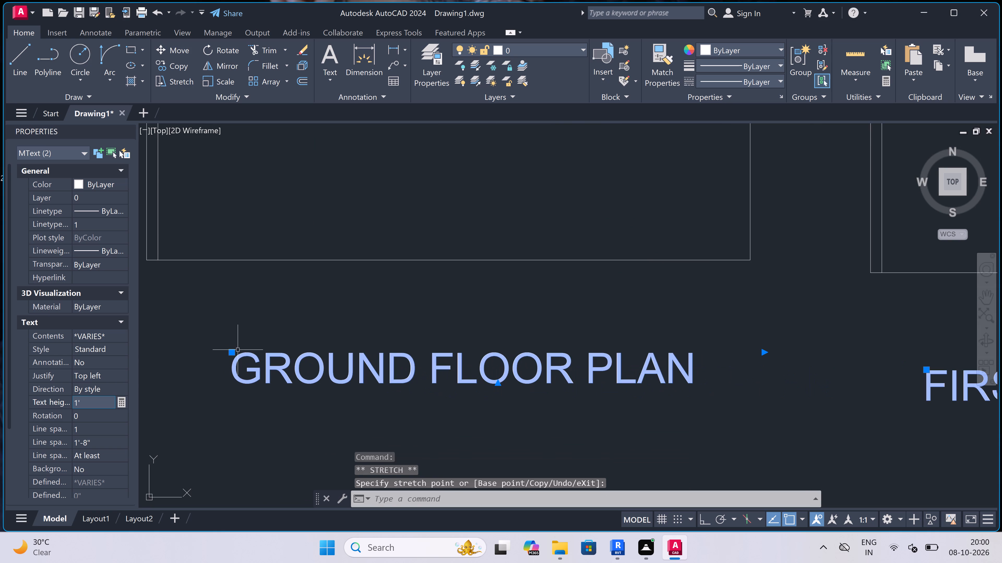
pyautogui.press('Escape')
# Close the Properties palette.
pyautogui.scroll(-5, 283, 345)
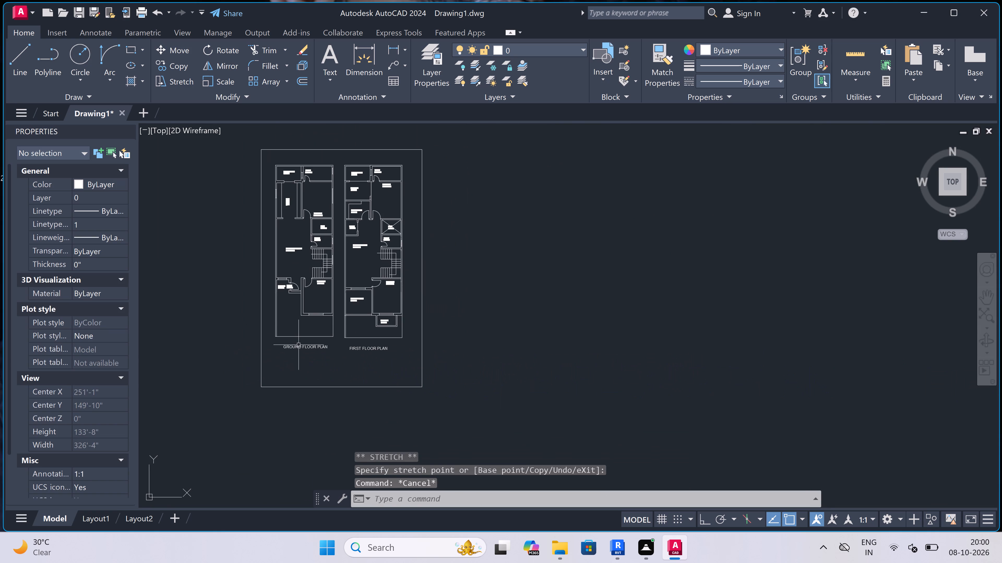
pyautogui.scroll(-2, 299, 345)
pyautogui.scroll(3, 292, 300)
pyautogui.scroll(-1, 292, 299)
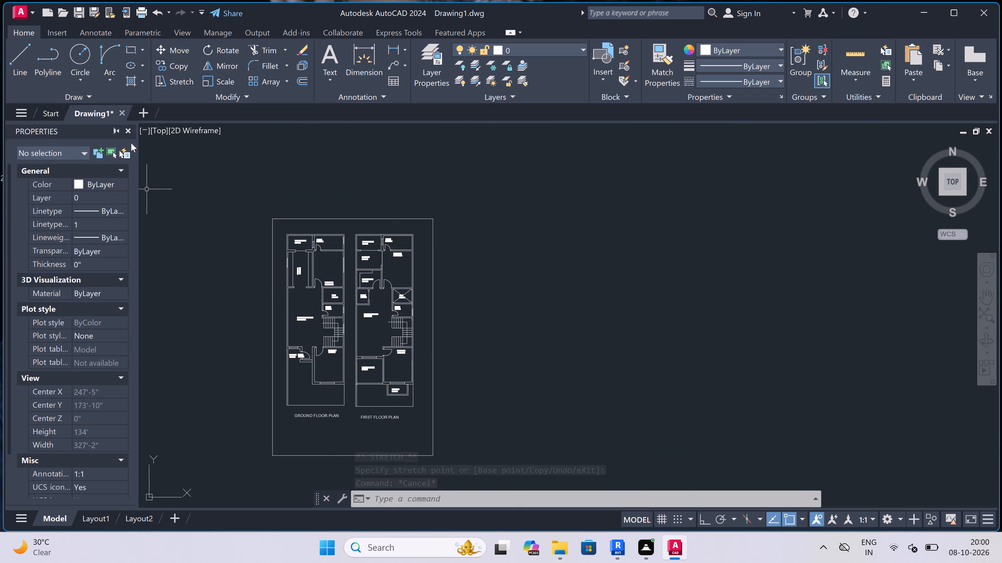
pyautogui.click(128, 127)
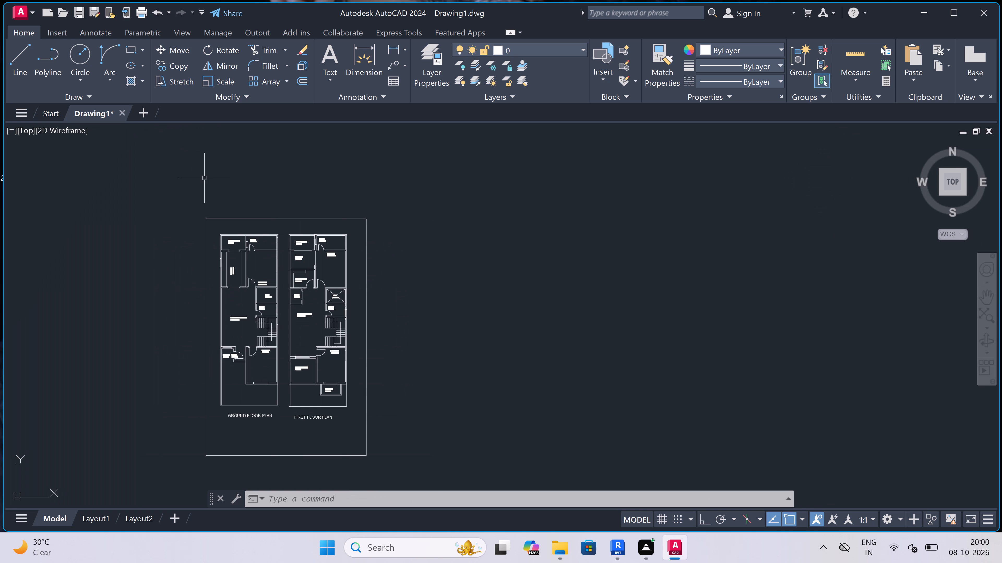
# Open the recent drawing "ground floor plan -4 08-10-26.dwg".
pyautogui.click(21, 8)
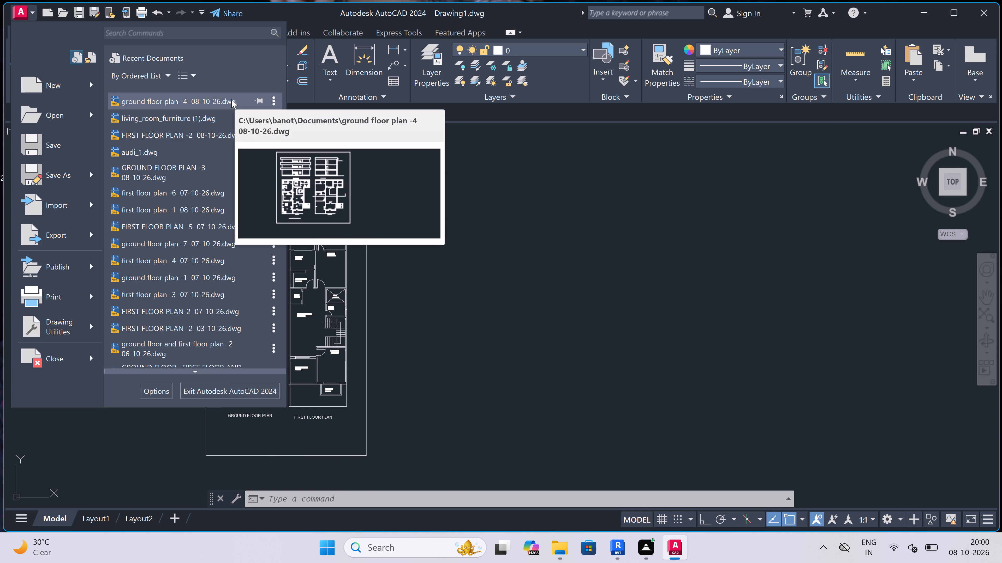
pyautogui.doubleClick(231, 99)
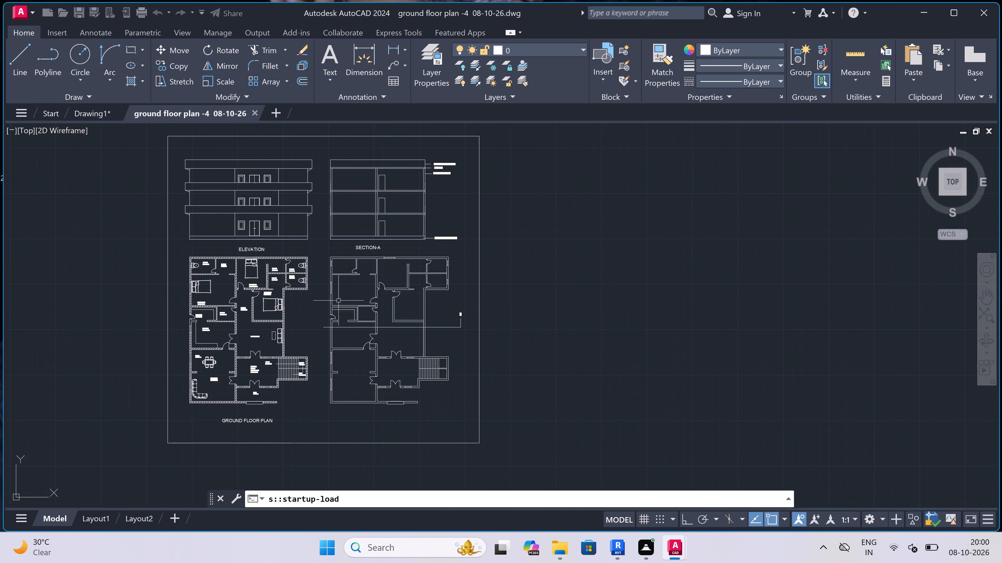
# Select the bed in the 16'4.5"x13'6" bedroom of the furnished ground floor plan.
pyautogui.scroll(3, 247, 262)
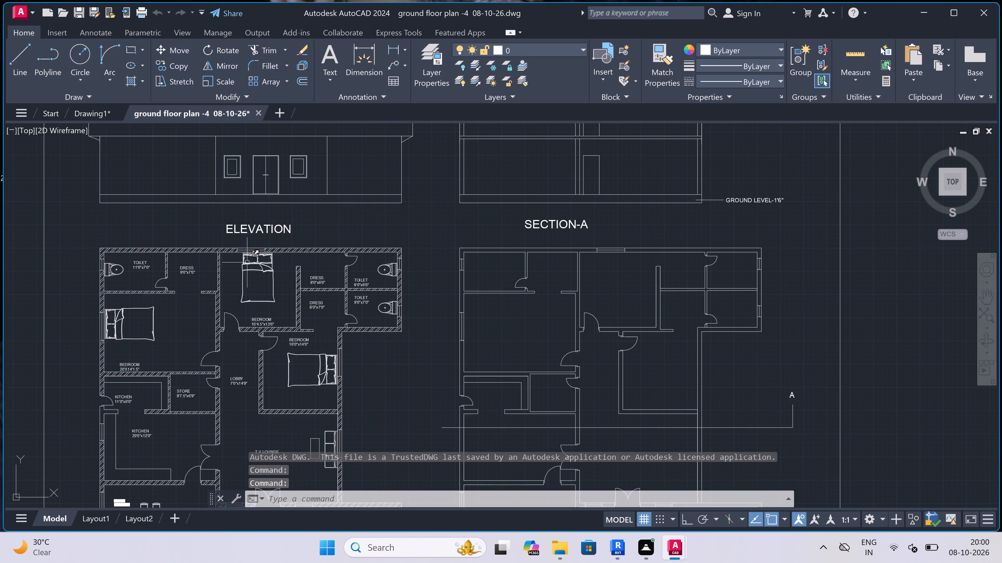
pyautogui.scroll(5, 258, 253)
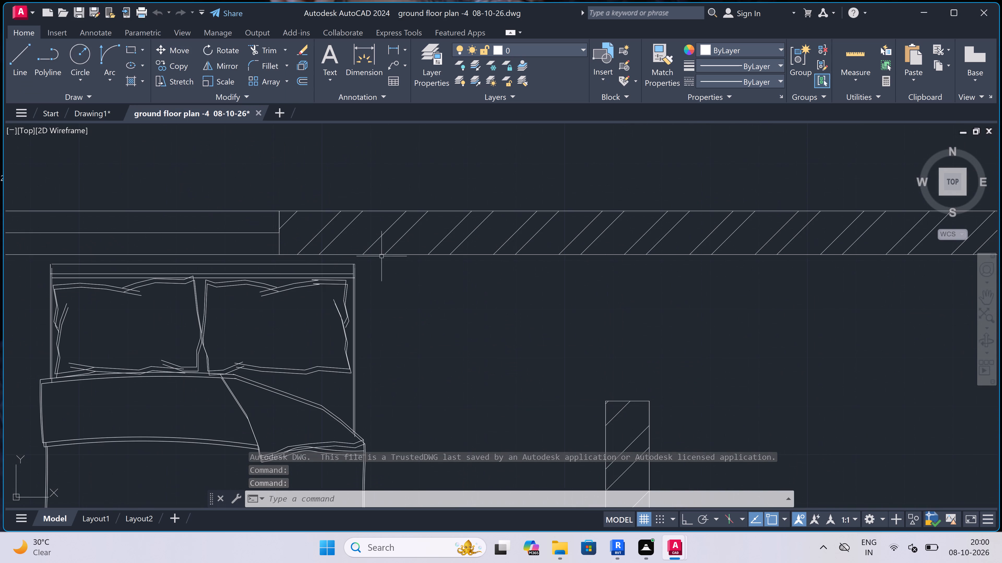
pyautogui.click(394, 261)
pyautogui.scroll(-2, 392, 262)
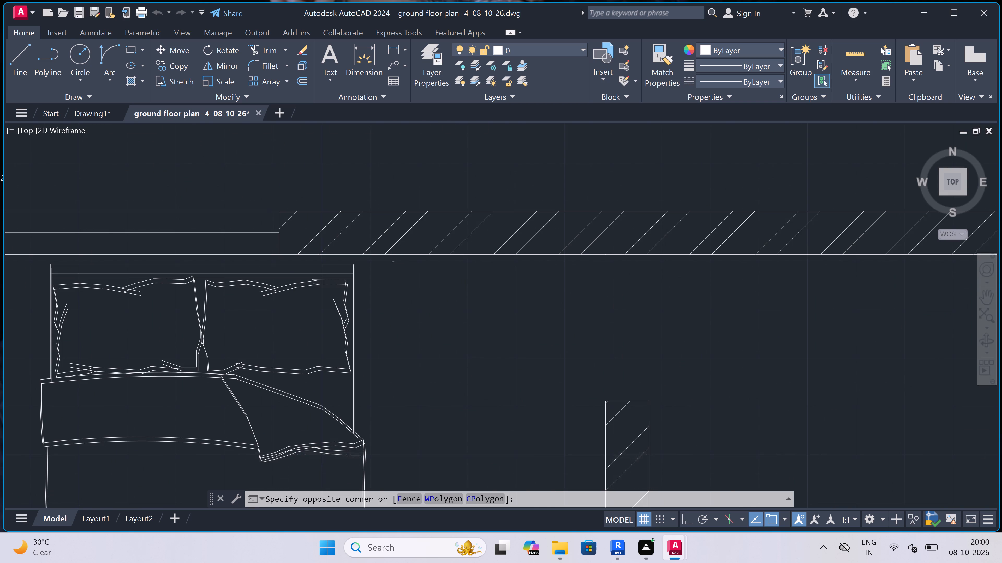
pyautogui.scroll(-2, 392, 262)
pyautogui.scroll(2, 332, 329)
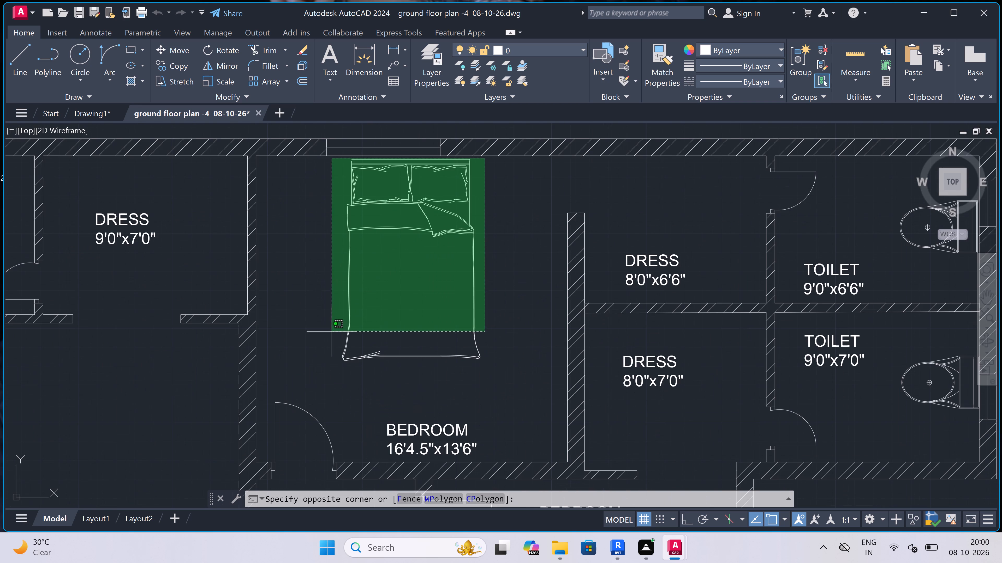
pyautogui.click(312, 369)
pyautogui.scroll(-3, 329, 300)
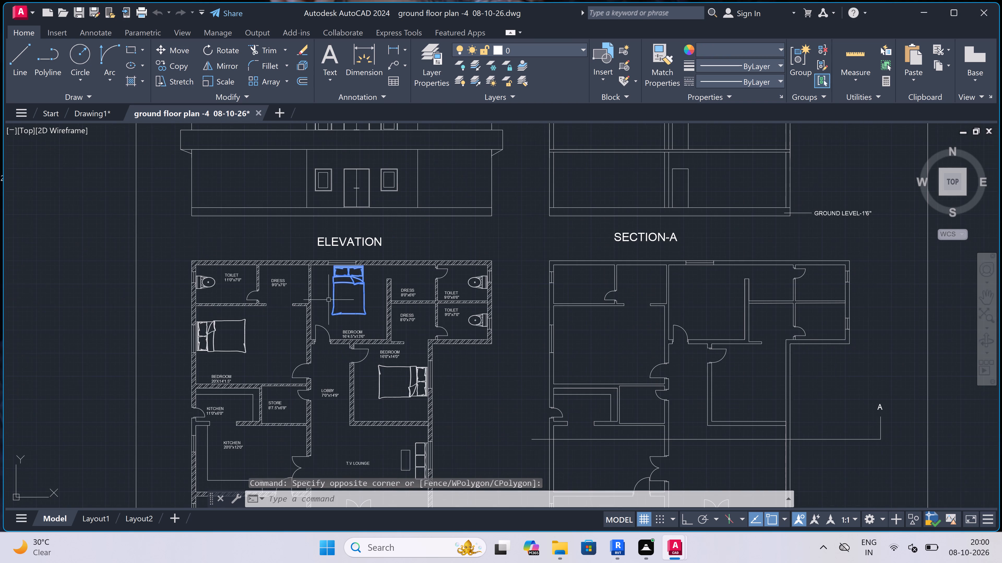
# Add the WC in the 9'0"x6'6" toilet to the current selection with the bed.
pyautogui.scroll(4, 484, 283)
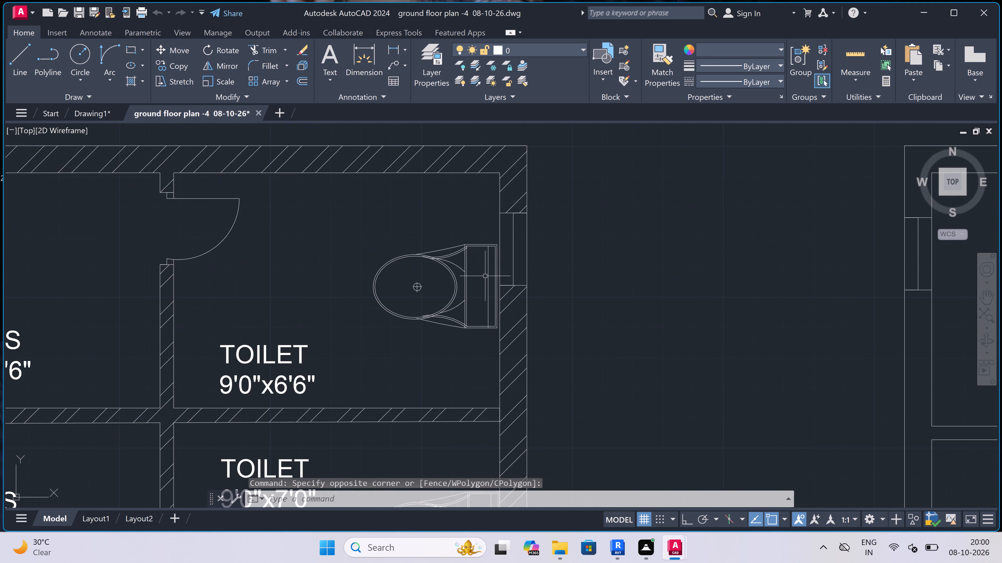
pyautogui.click(480, 269)
pyautogui.click(414, 299)
pyautogui.scroll(-2, 405, 232)
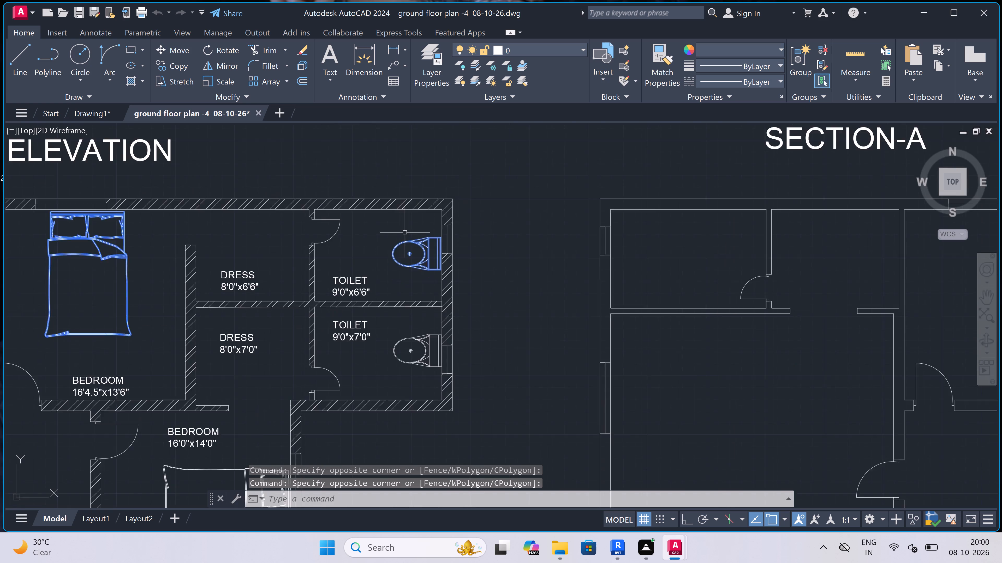
# Add the six-chair dining table set in the dining area to the selection and copy all the selected furniture to the clipboard.
pyautogui.scroll(-2, 405, 232)
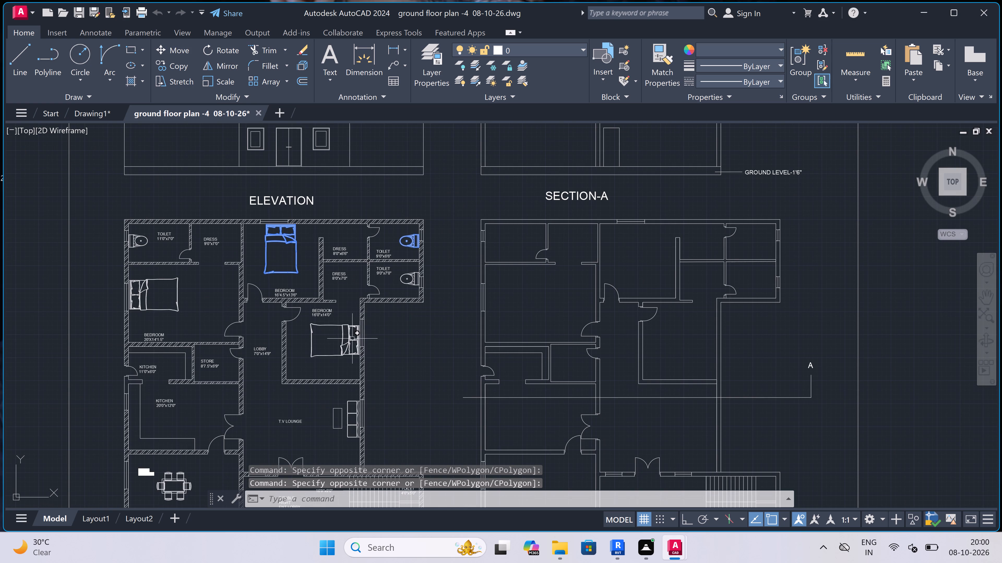
pyautogui.scroll(-2, 350, 333)
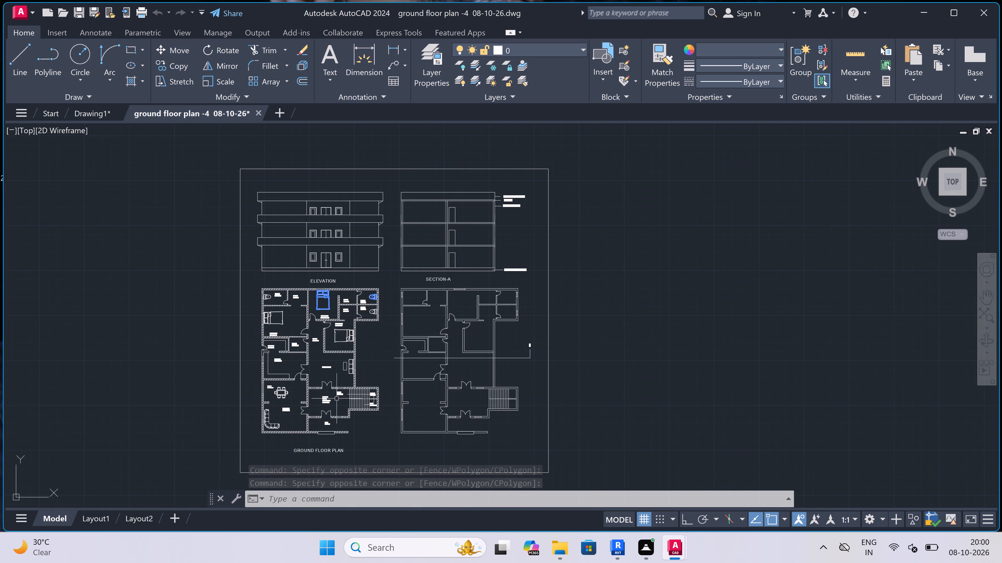
pyautogui.scroll(2, 347, 368)
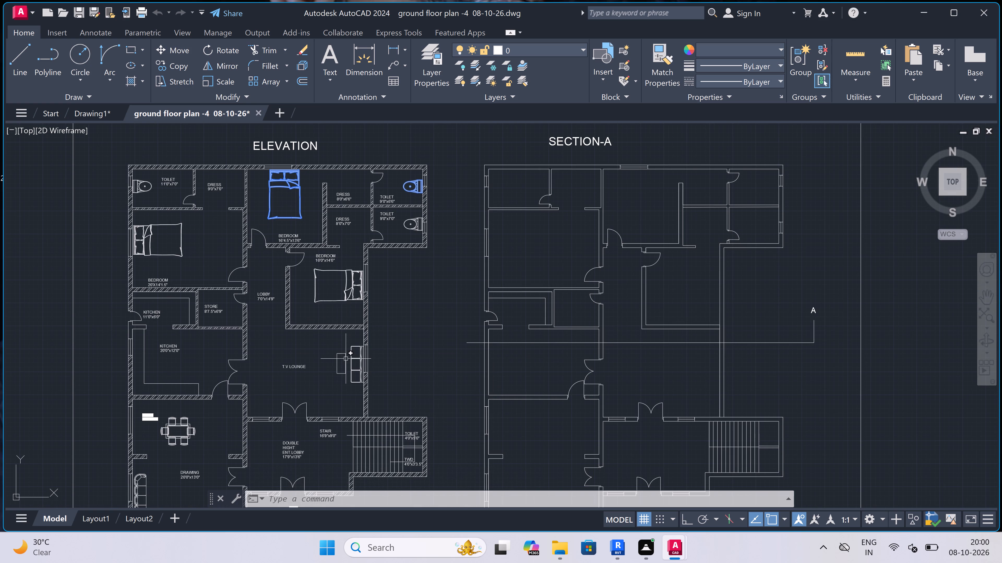
pyautogui.scroll(-2, 346, 366)
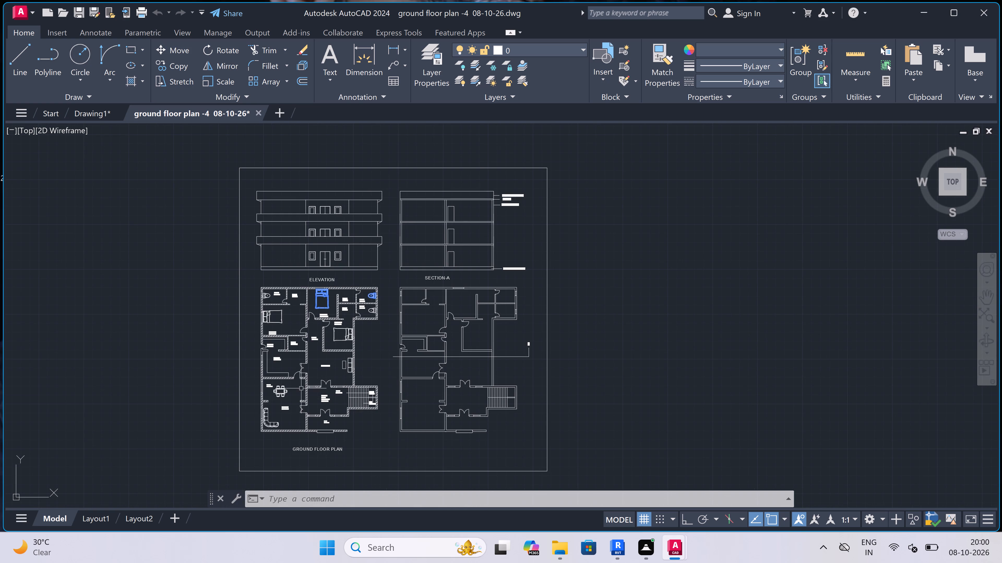
pyautogui.scroll(5, 287, 394)
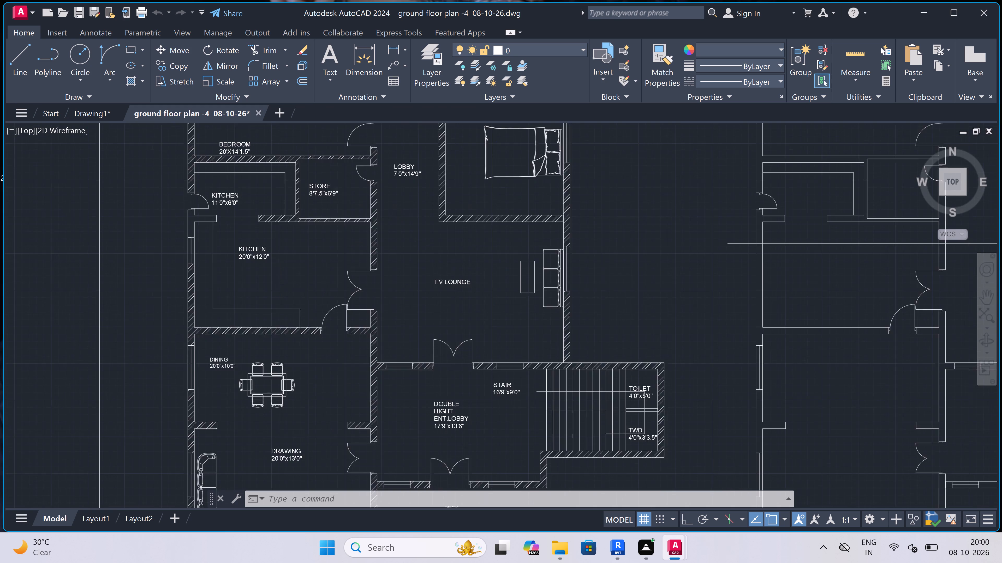
pyautogui.click(374, 293)
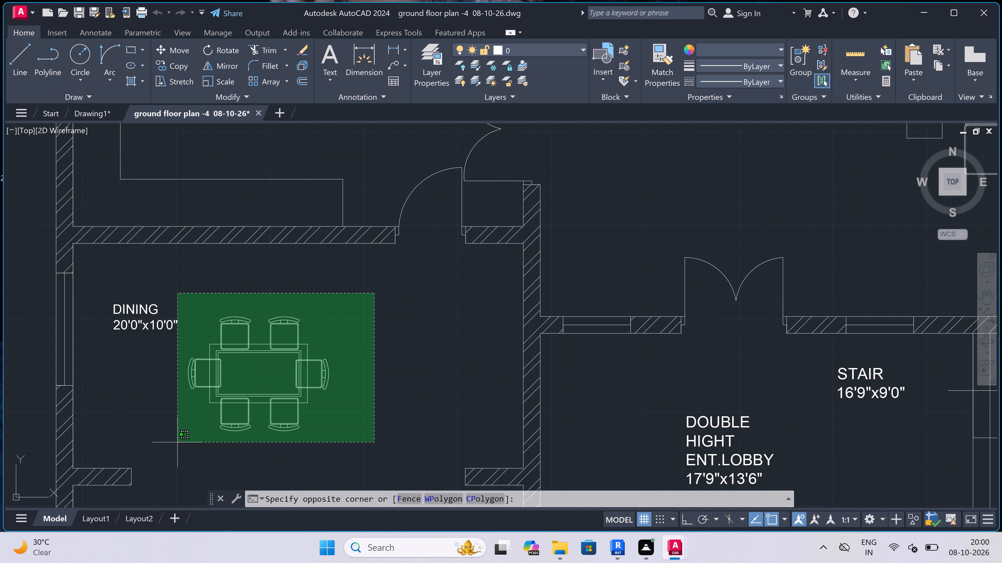
pyautogui.click(182, 437)
pyautogui.scroll(-3, 372, 299)
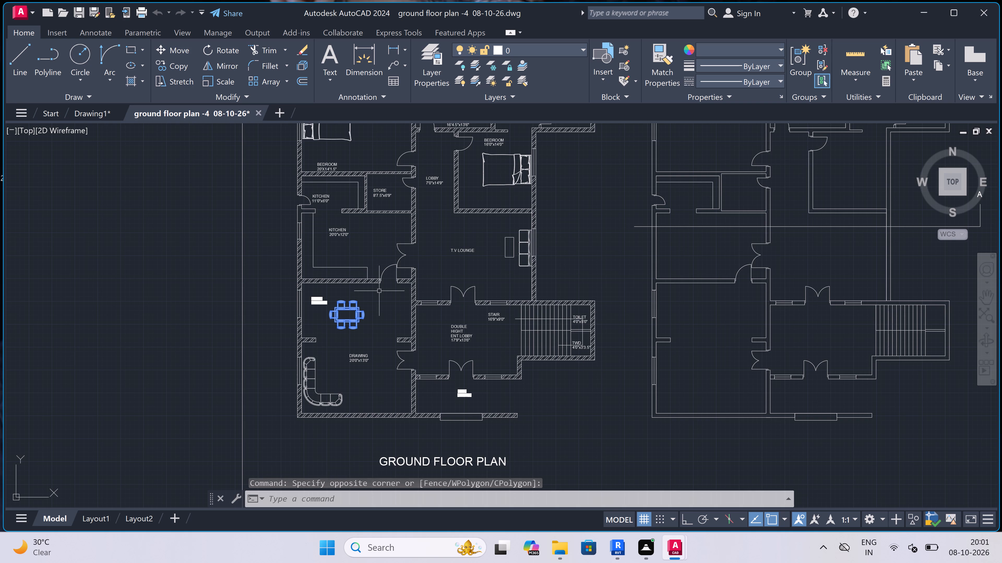
pyautogui.press('c')
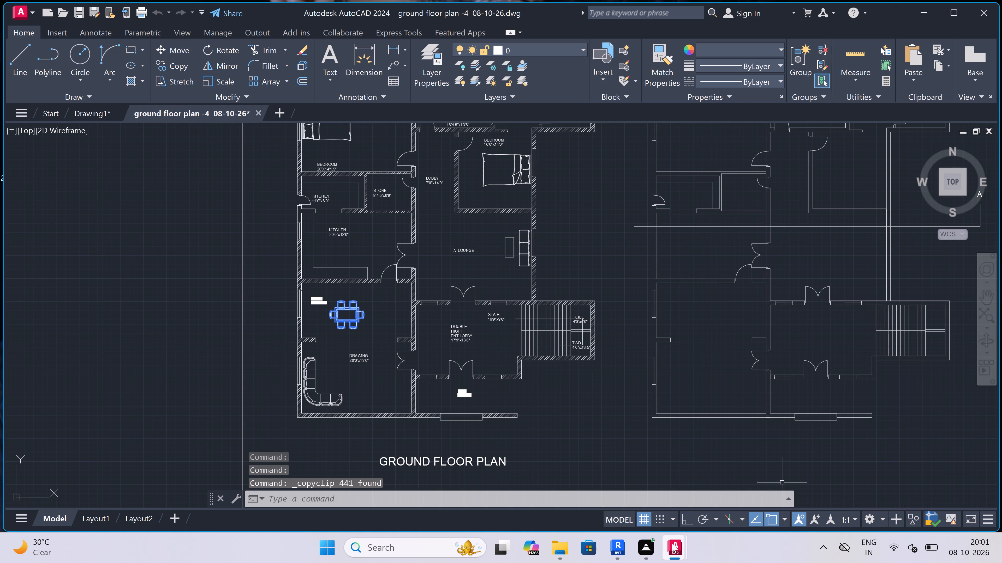
# Switch to Drawing1 and paste the copied bed, WC and dining set in the empty space left of the framed plans.
pyautogui.click(602, 469)
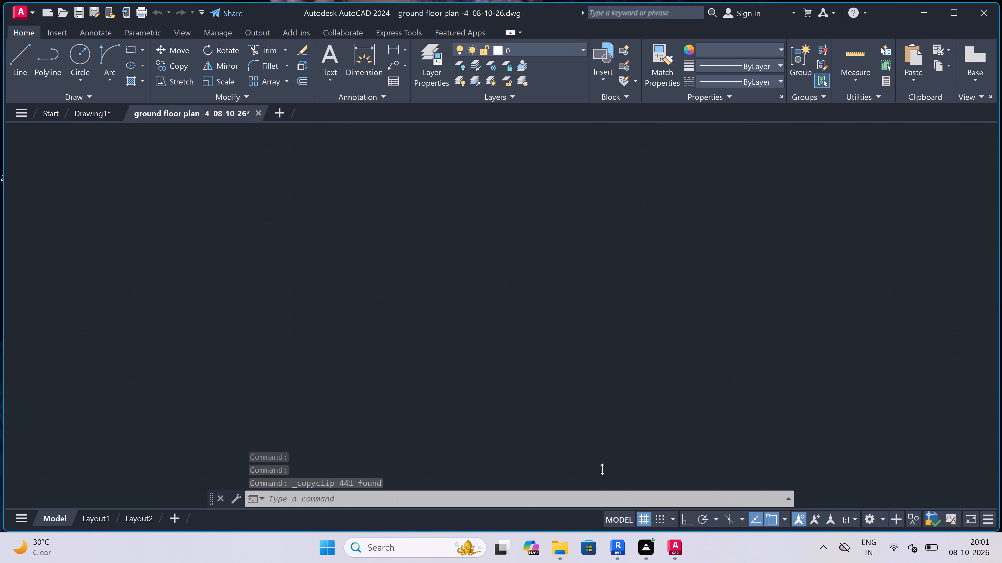
pyautogui.hotkey('ctrl', 'v')
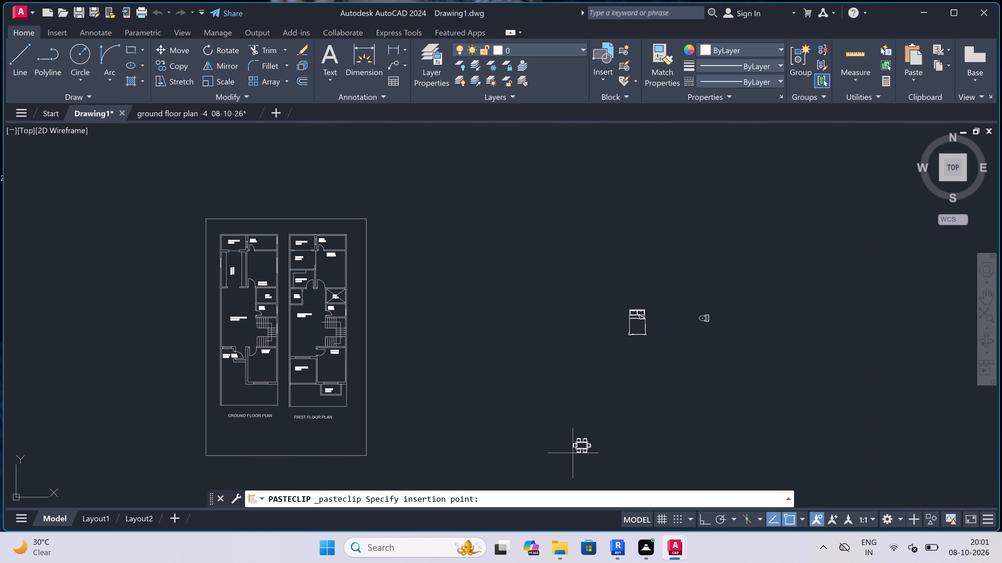
pyautogui.scroll(1, 52, 395)
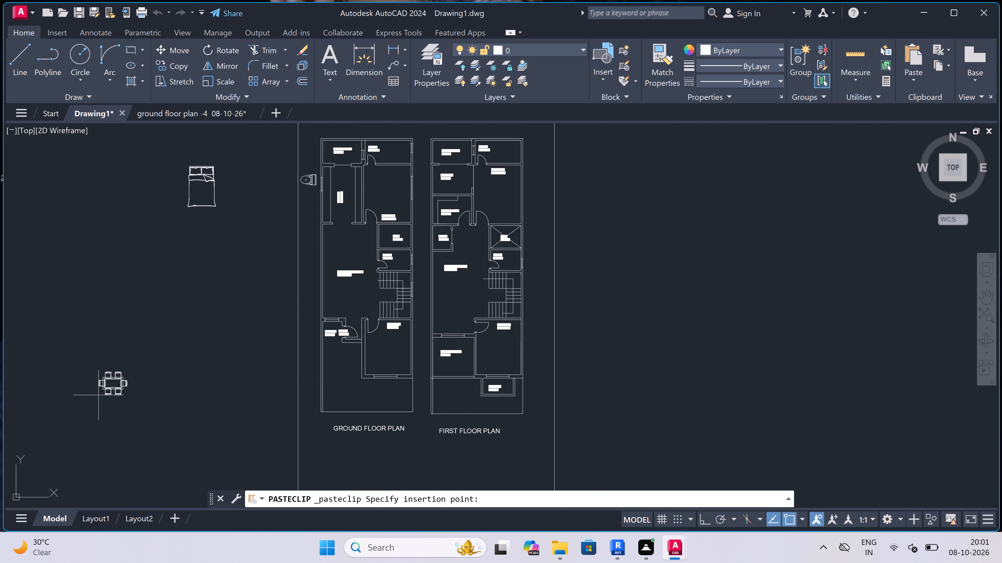
pyautogui.click(53, 429)
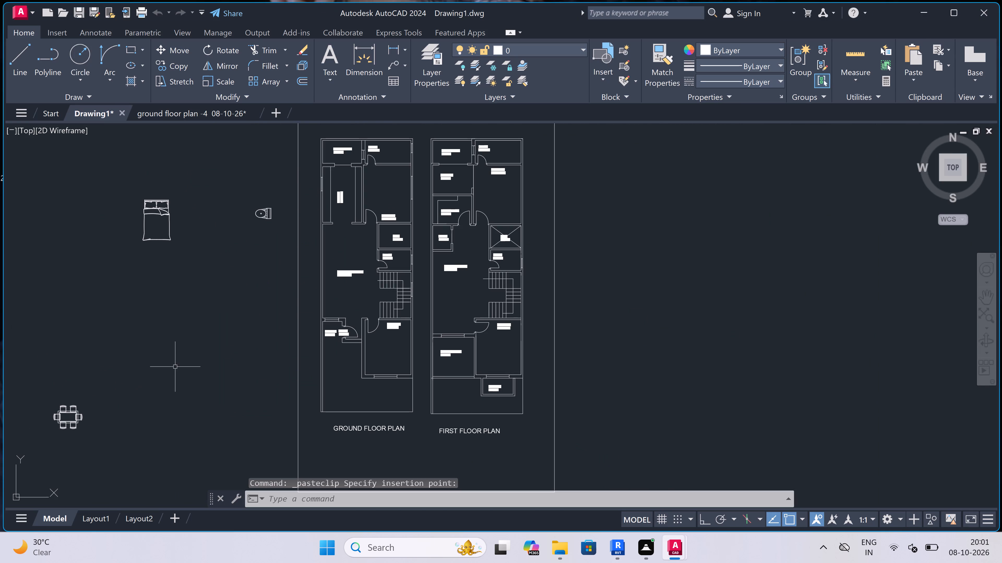
# Copy the pasted WC into the ground floor's 10'0"x5'0" toilet, its tank back against the right-hand wall at the window.
pyautogui.scroll(-1, 193, 348)
pyautogui.scroll(2, 236, 239)
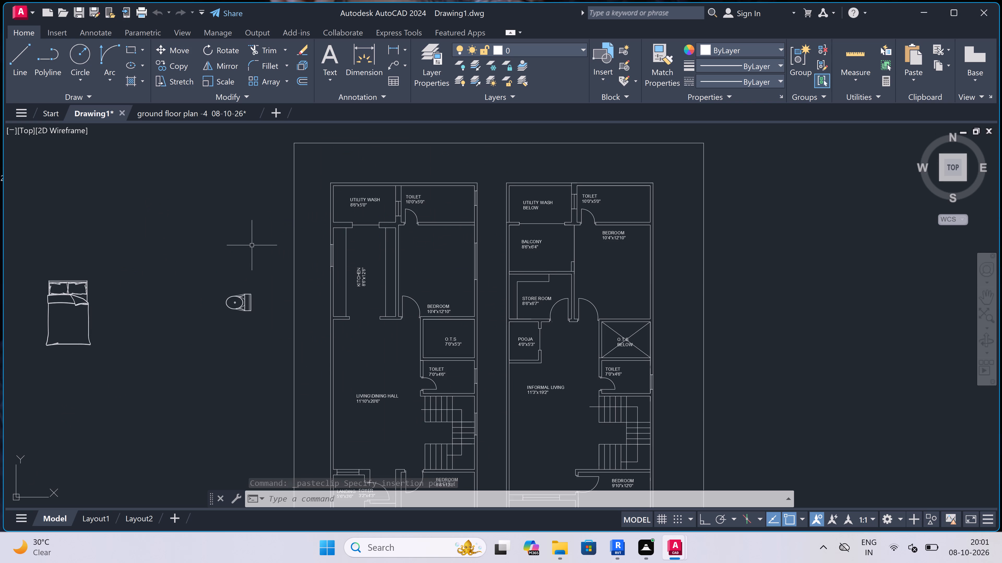
pyautogui.click(268, 272)
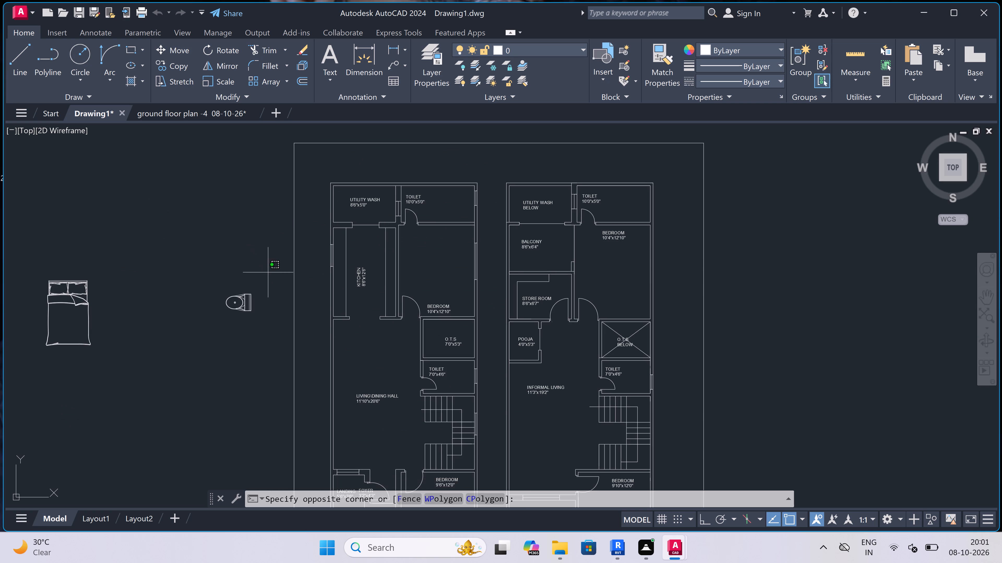
pyautogui.click(210, 366)
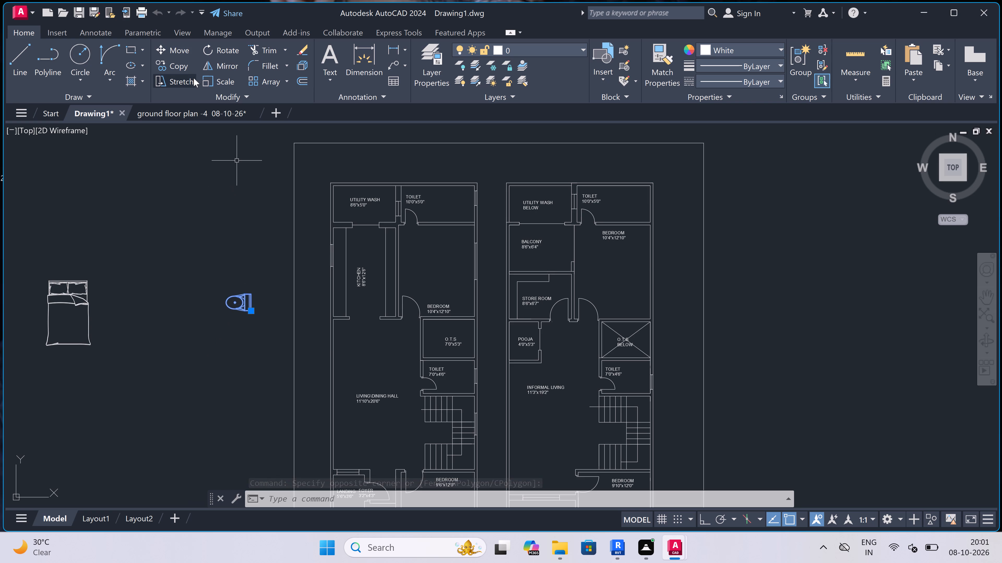
pyautogui.click(182, 64)
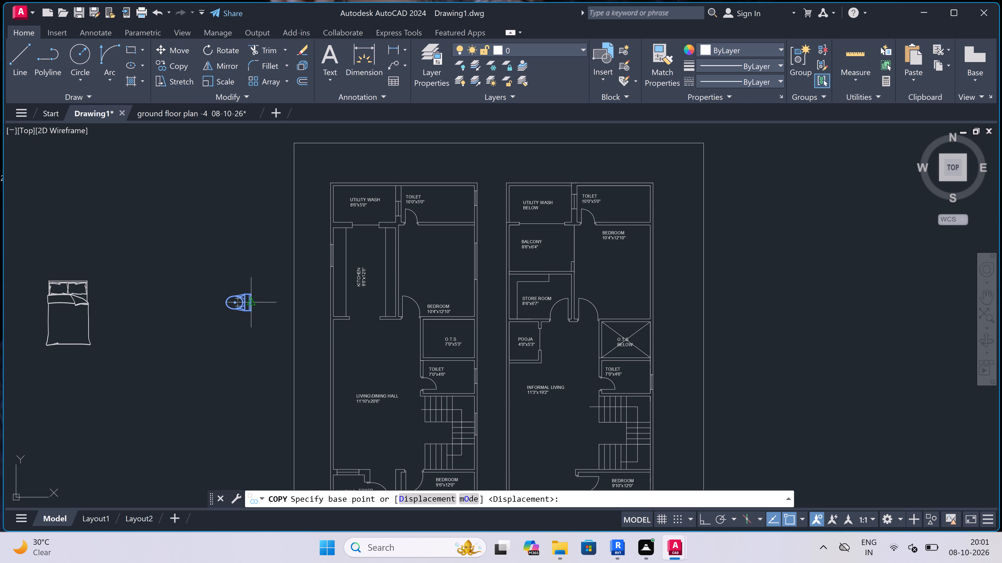
pyautogui.click(253, 304)
pyautogui.scroll(3, 522, 171)
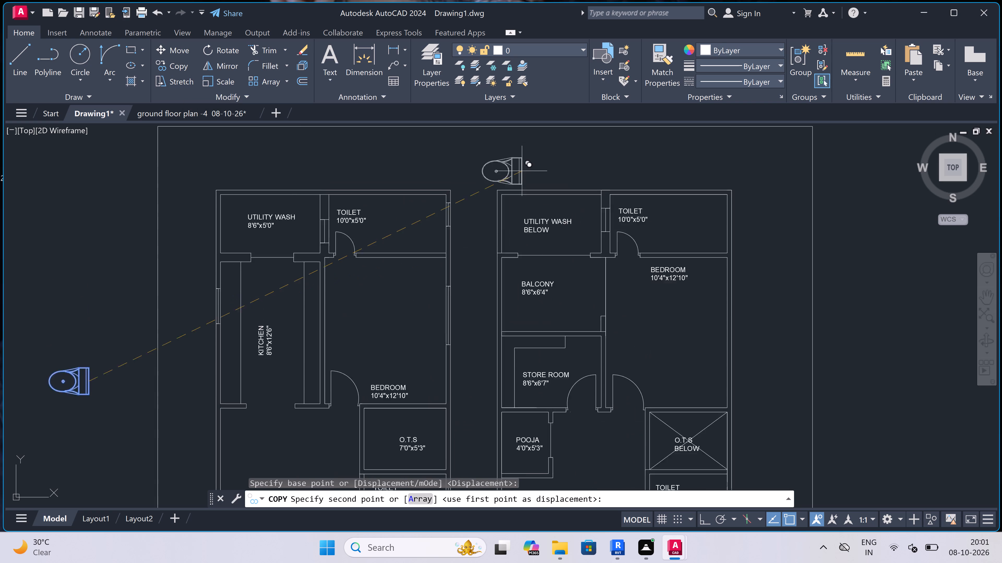
pyautogui.scroll(2, 311, 305)
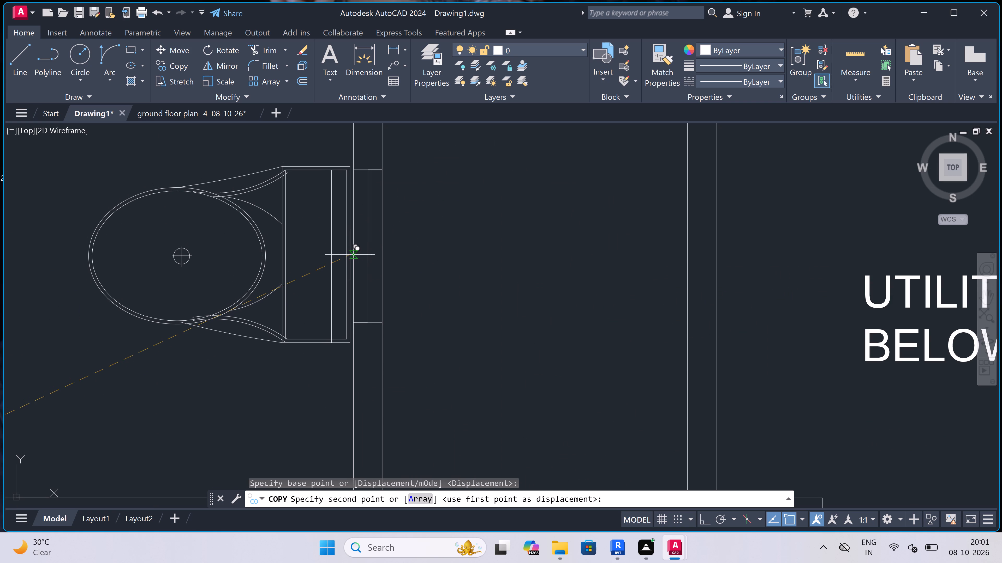
pyautogui.click(349, 255)
# Place another copy of the WC against the right-hand wall of the first floor's 10'0"x5'0" toilet and finish copying.
pyautogui.scroll(-6, 324, 266)
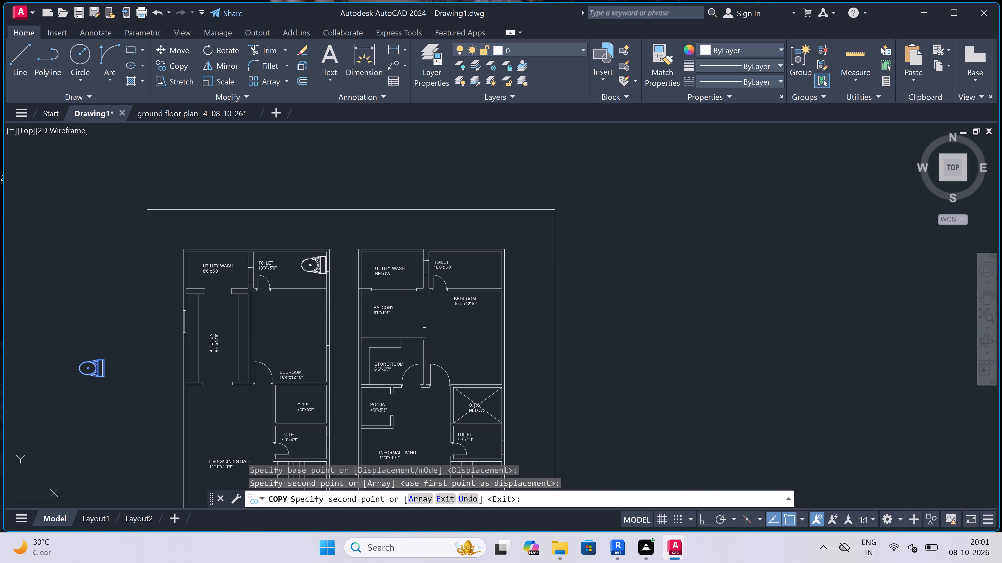
pyautogui.scroll(3, 520, 265)
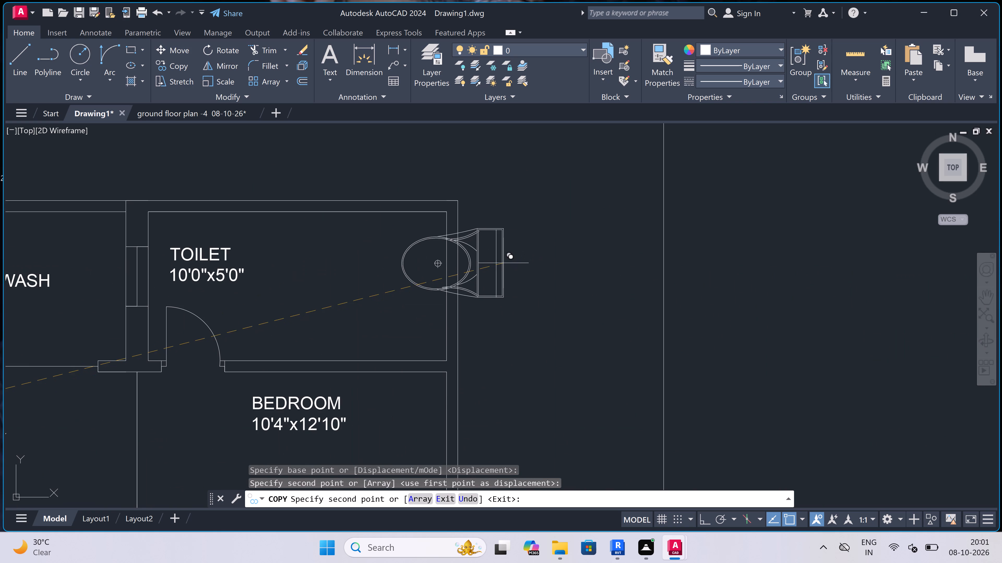
pyautogui.scroll(3, 444, 273)
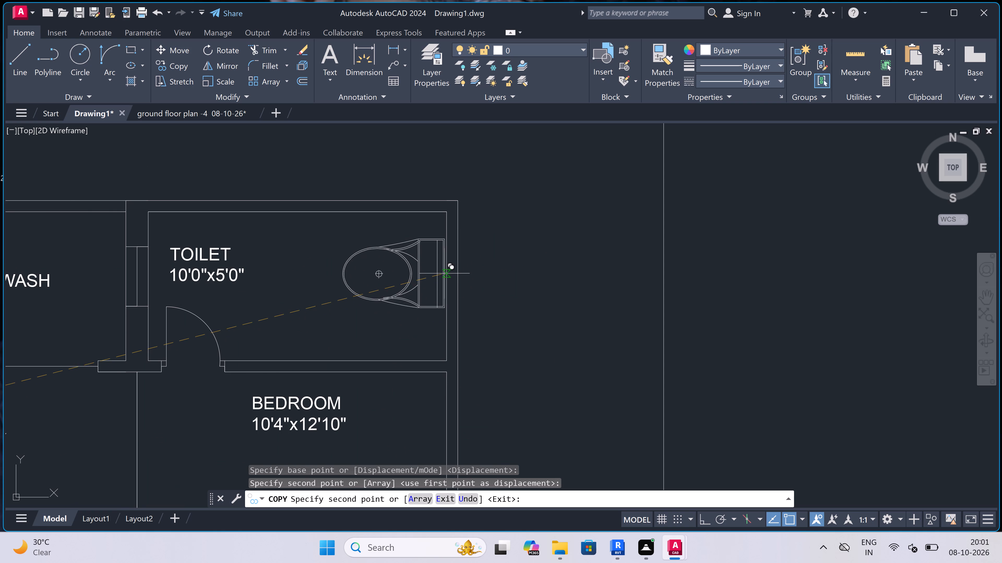
pyautogui.click(442, 271)
pyautogui.scroll(-2, 442, 270)
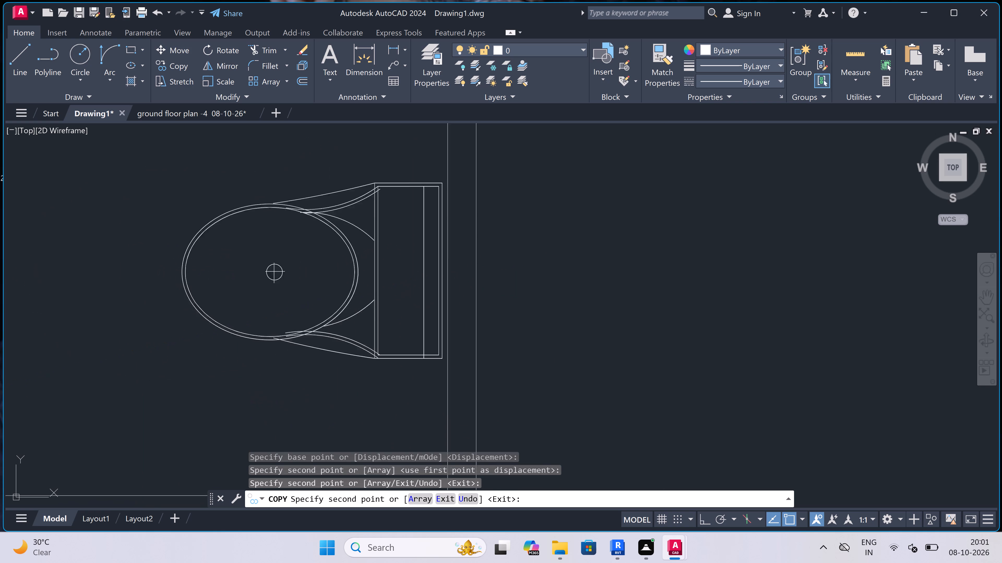
pyautogui.scroll(-2, 442, 270)
pyautogui.press('Escape')
pyautogui.scroll(-2, 461, 255)
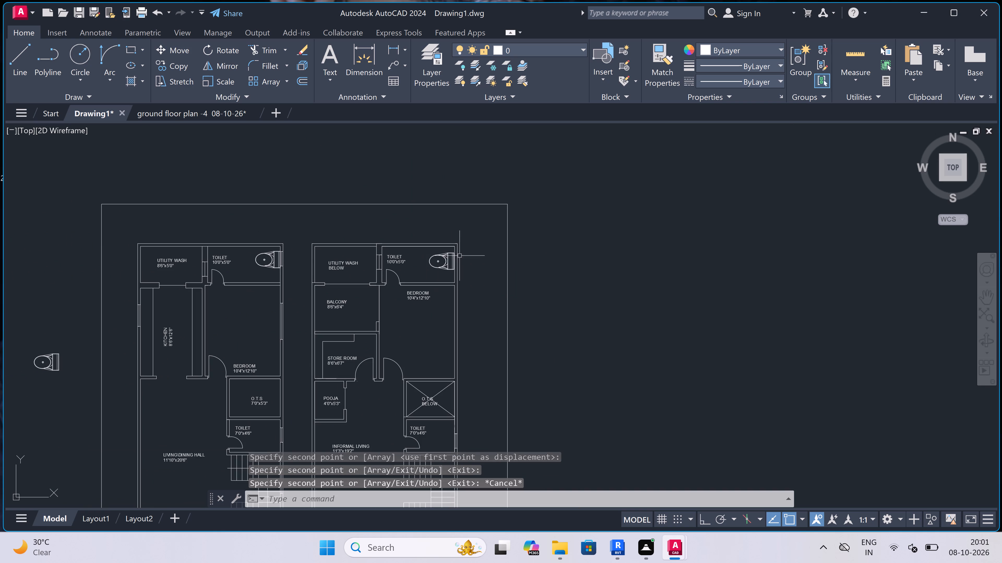
# Delete the window lines in the wall behind the WC of the ground floor's 10'0"x5'0" toilet.
pyautogui.scroll(6, 279, 252)
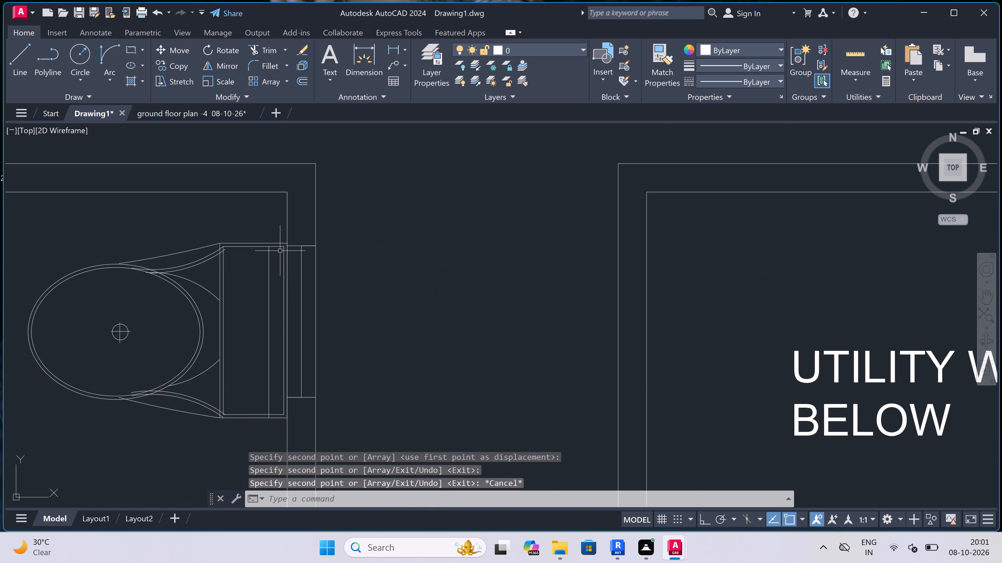
pyautogui.click(325, 225)
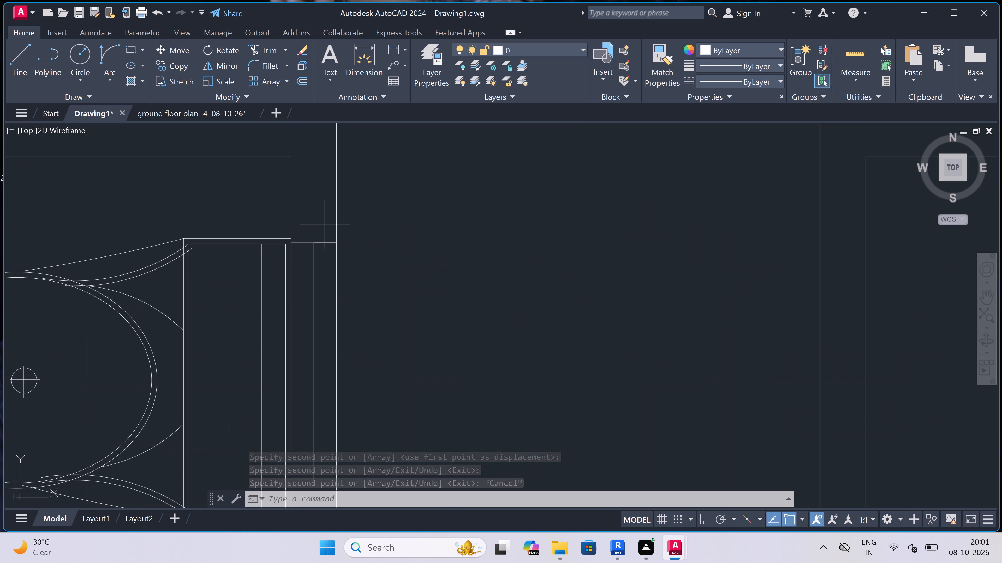
pyautogui.scroll(-3, 318, 254)
pyautogui.scroll(4, 313, 307)
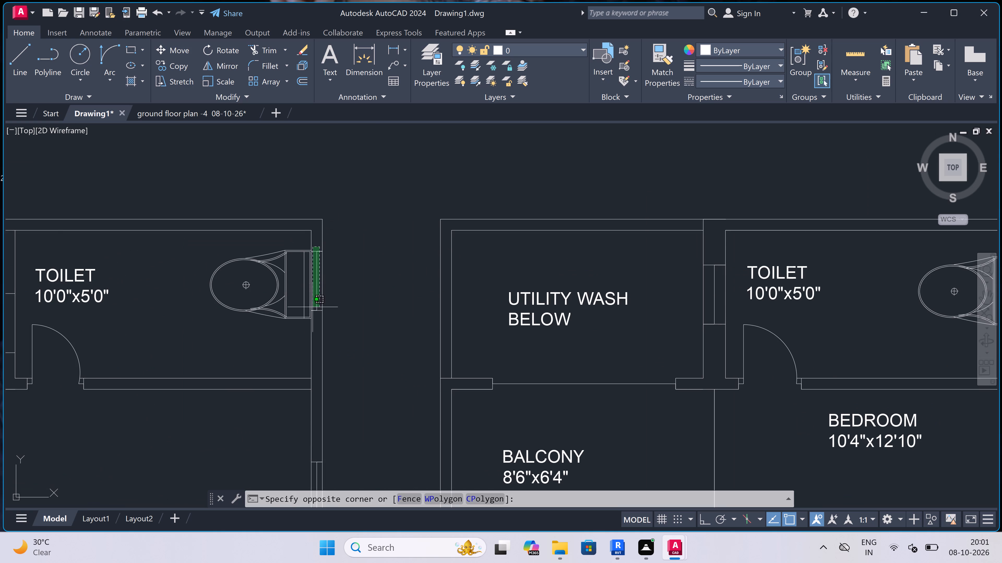
pyautogui.click(325, 357)
pyautogui.press('Delete')
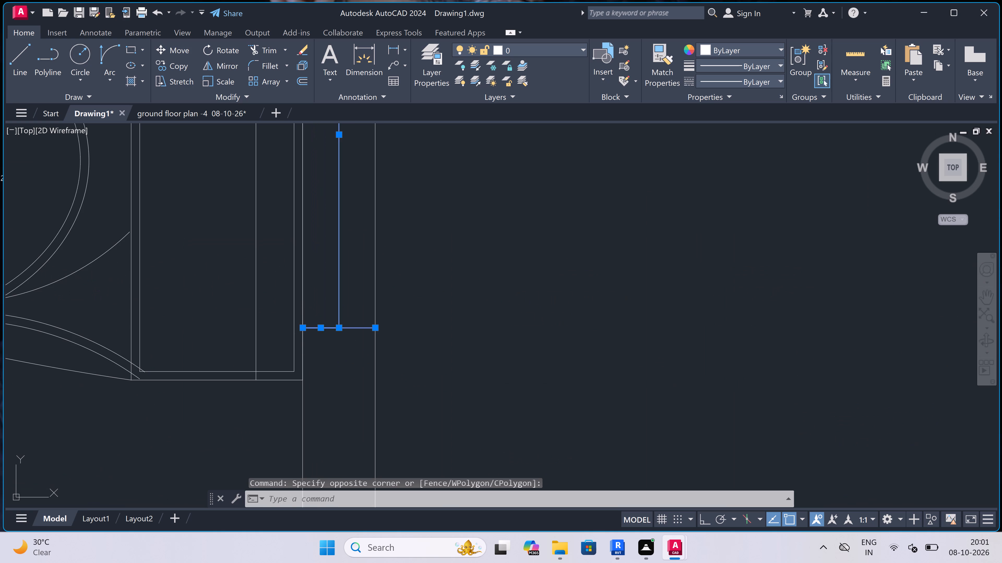
# Draw a line across the right-hand wall of the first floor's 10'4"x12'10" bedroom, continuing 5' straight down from its midpoint.
pyautogui.scroll(-4, 349, 221)
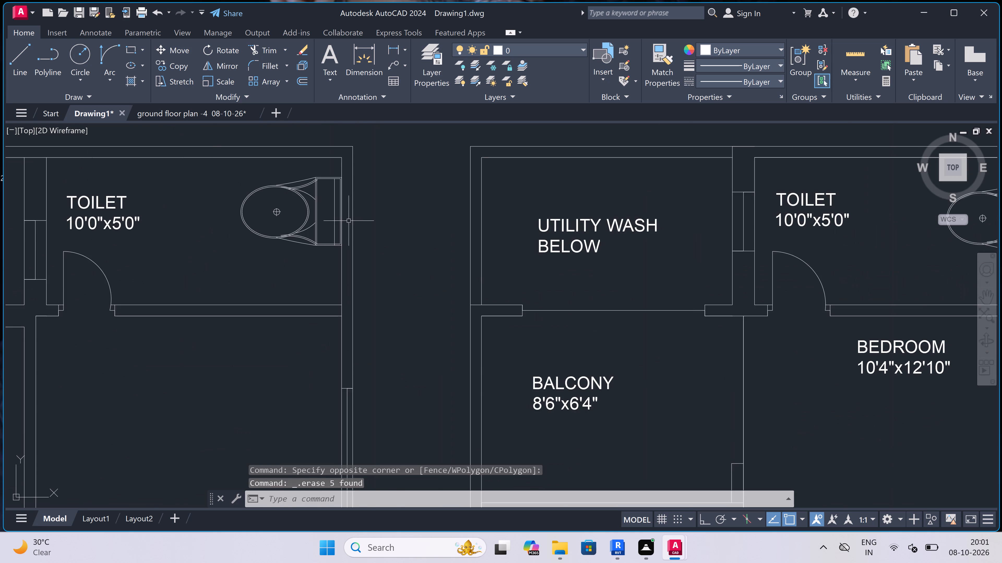
pyautogui.scroll(-4, 349, 221)
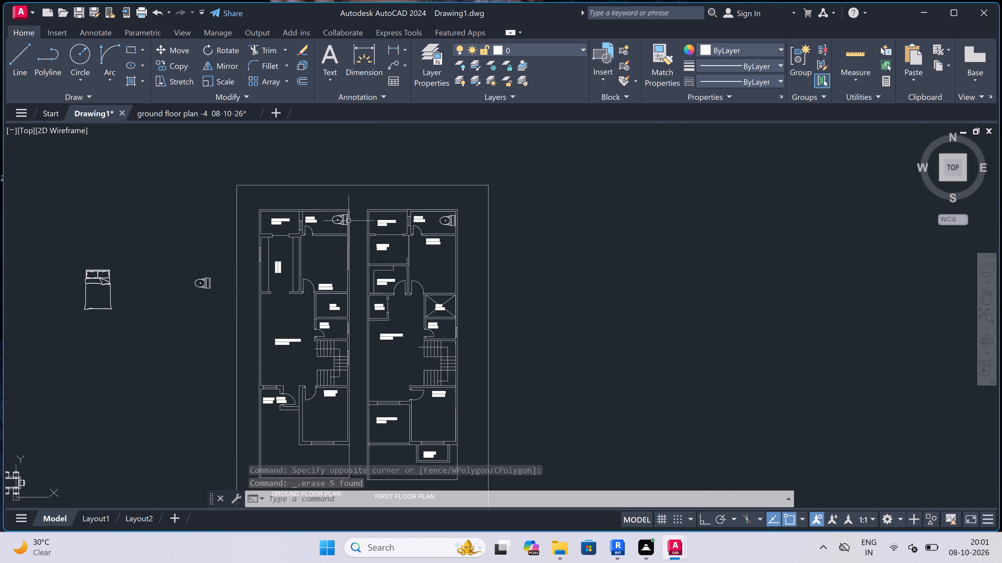
pyautogui.scroll(-1, 349, 221)
pyautogui.scroll(1, 158, 240)
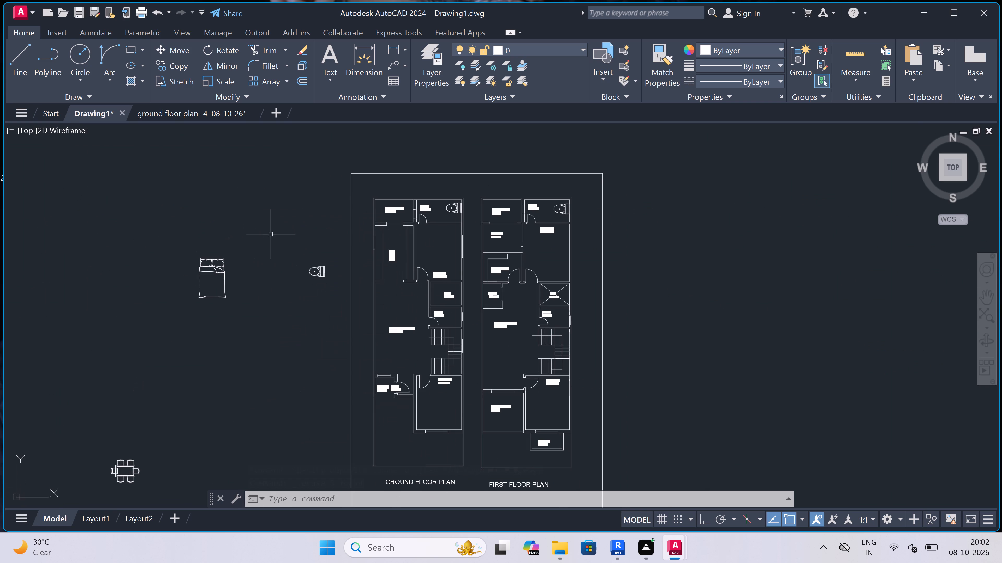
pyautogui.scroll(1, 283, 231)
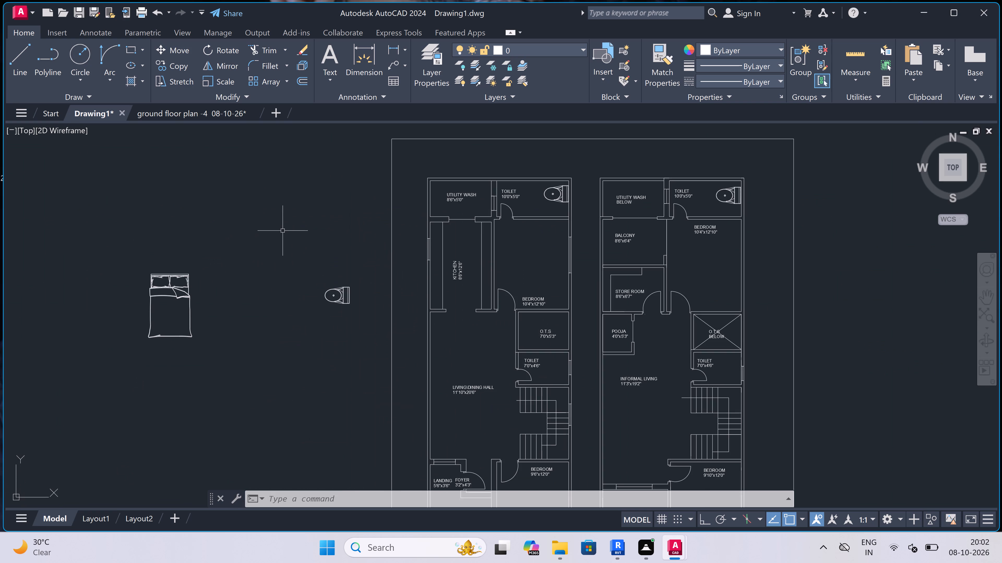
pyautogui.scroll(-1, 283, 231)
pyautogui.scroll(2, 705, 231)
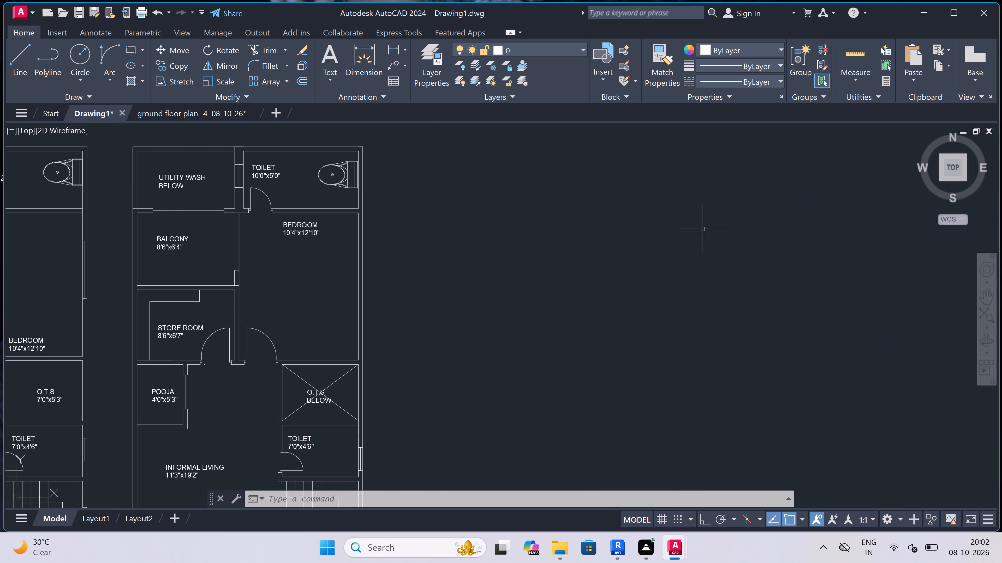
pyautogui.write('L')
pyautogui.press('space')
pyautogui.scroll(2, 361, 225)
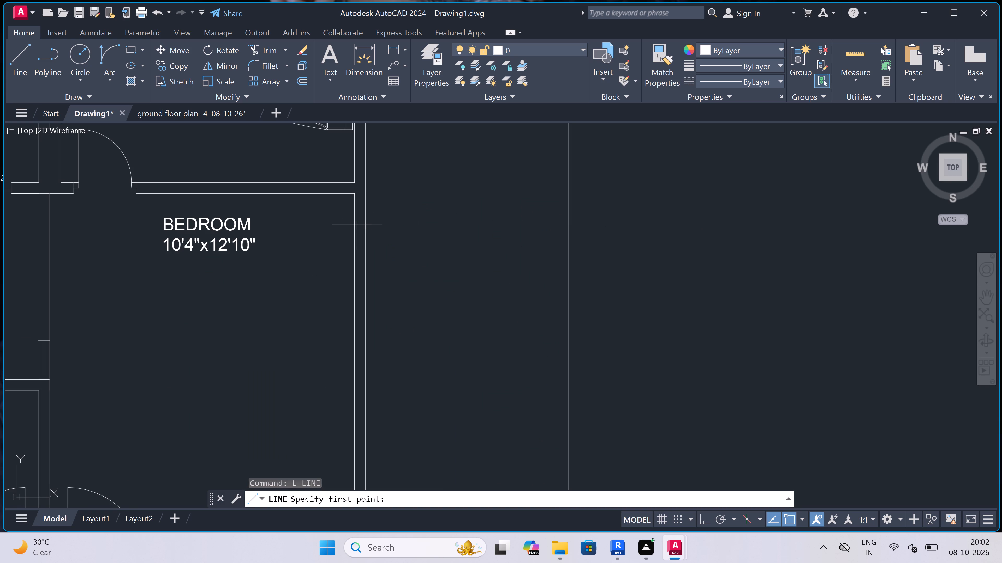
pyautogui.click(357, 251)
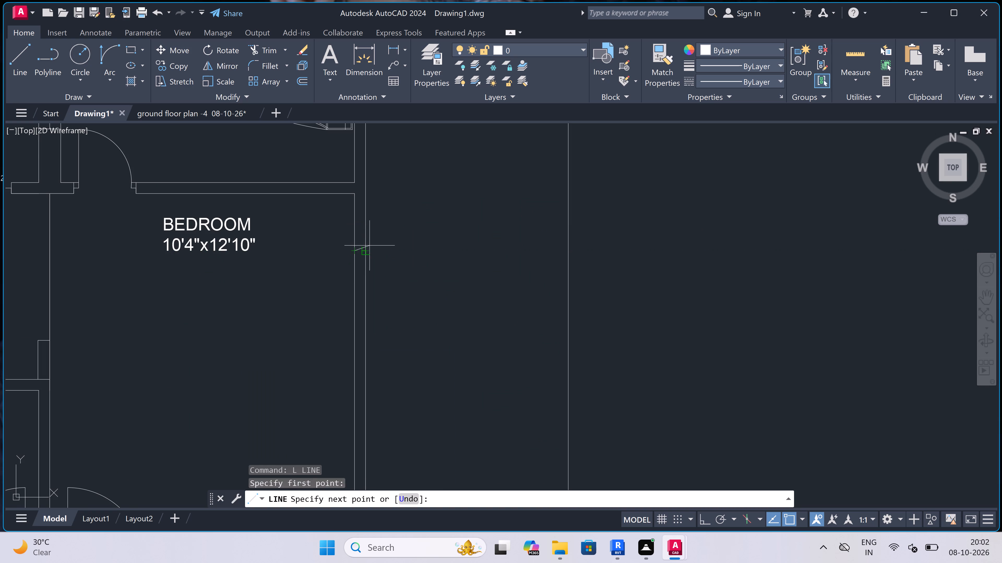
pyautogui.click(369, 246)
pyautogui.scroll(3, 359, 250)
pyautogui.click(359, 250)
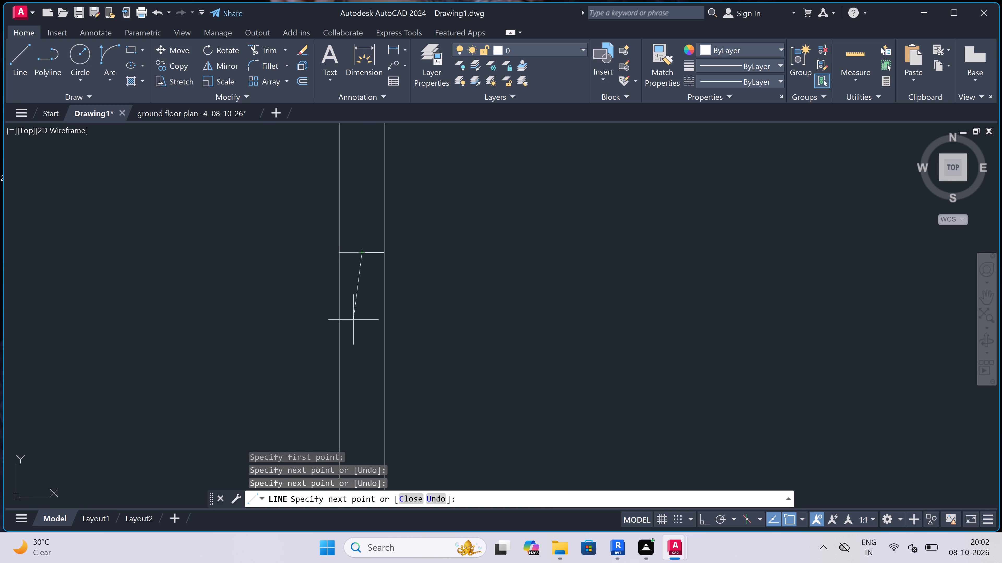
pyautogui.press('F8')
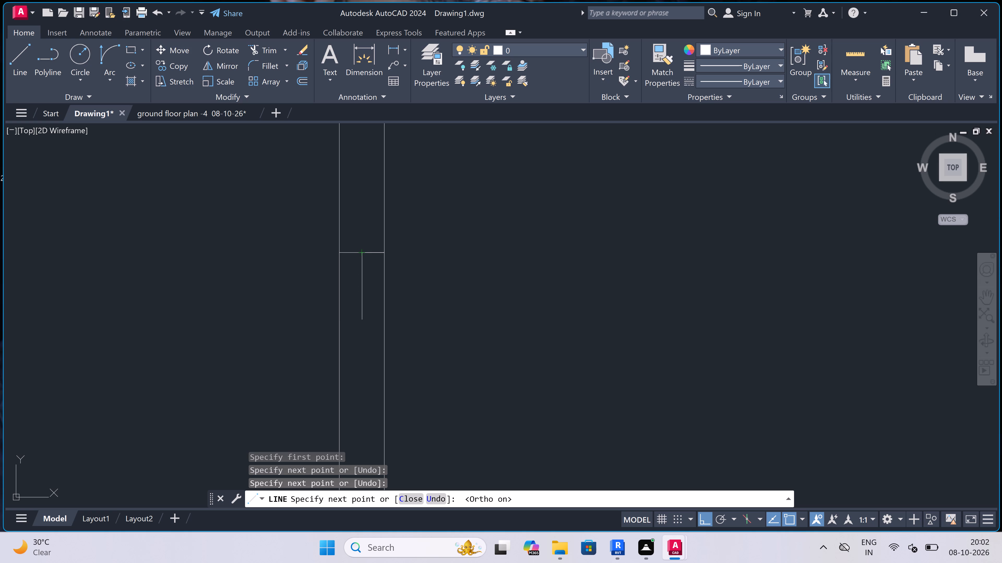
pyautogui.write("5'")
pyautogui.press('space')
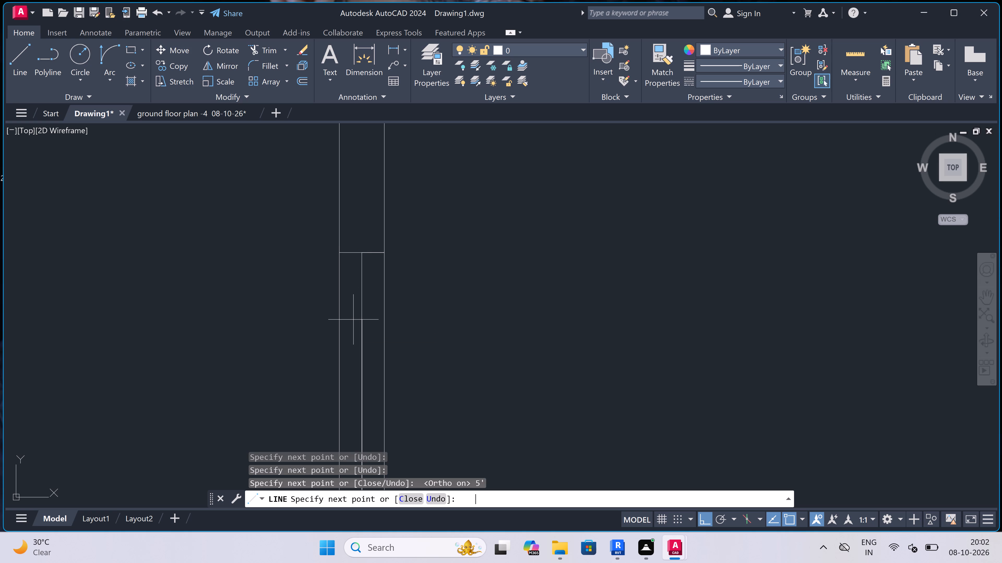
# Close the lower end of the bedroom window with a line across the full wall thickness and finish the line.
pyautogui.scroll(-3, 308, 220)
pyautogui.scroll(-3, 323, 330)
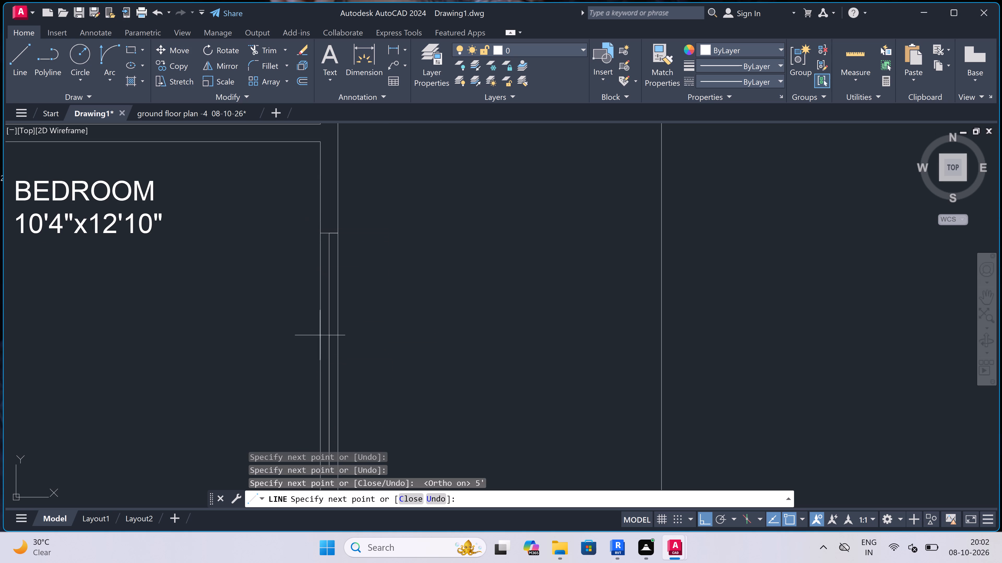
pyautogui.scroll(-1, 323, 330)
pyautogui.scroll(4, 320, 355)
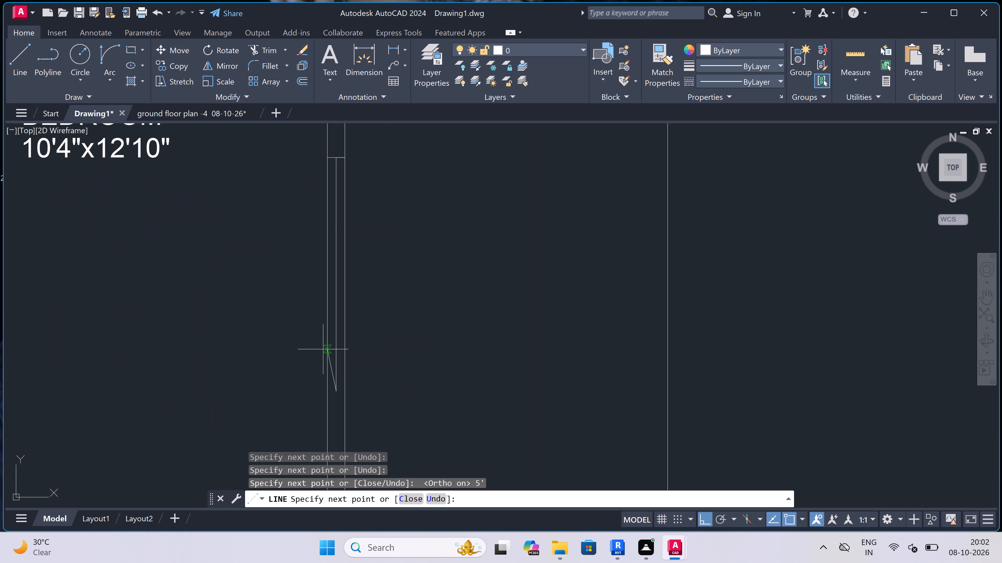
pyautogui.scroll(3, 331, 395)
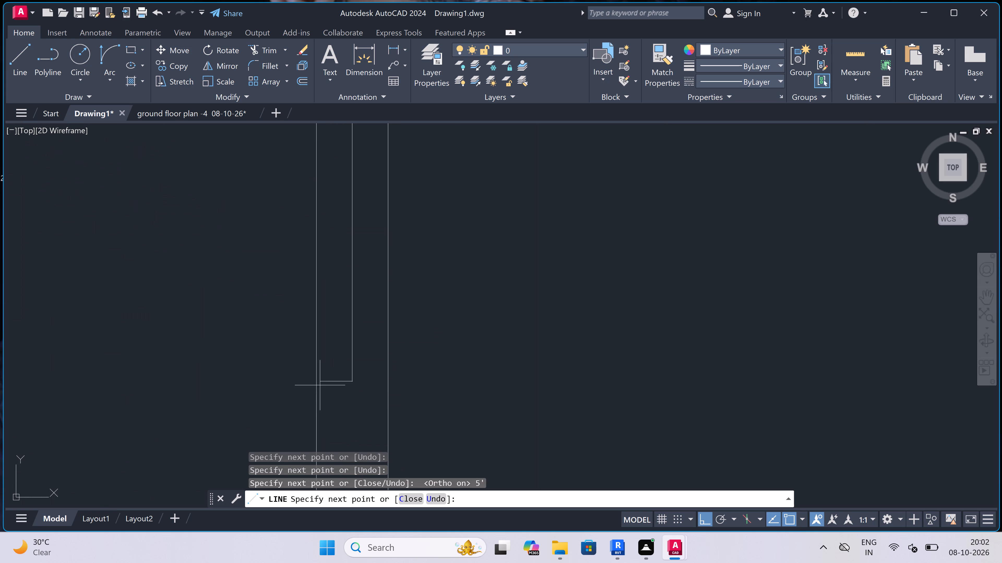
pyautogui.click(318, 380)
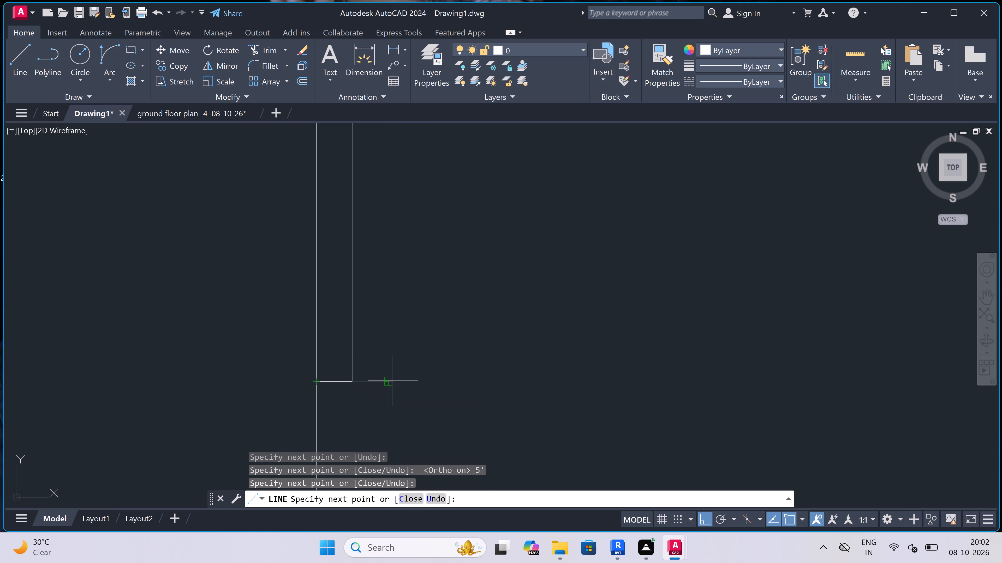
pyautogui.click(390, 380)
pyautogui.press('Escape')
# Rotate the loose bed beside the plans 90° clockwise so its pillows face the floor plans.
pyautogui.scroll(-3, 415, 305)
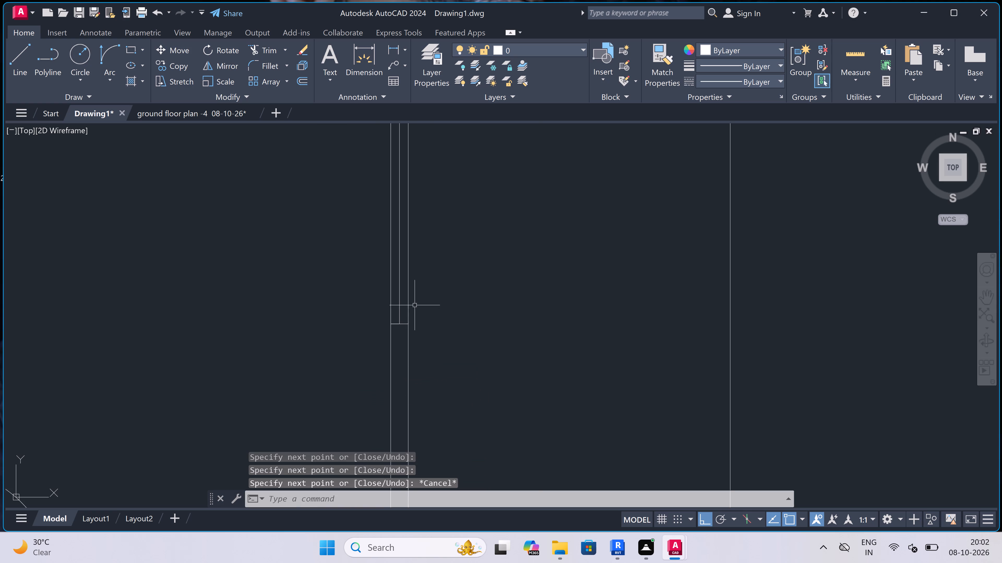
pyautogui.scroll(-6, 415, 305)
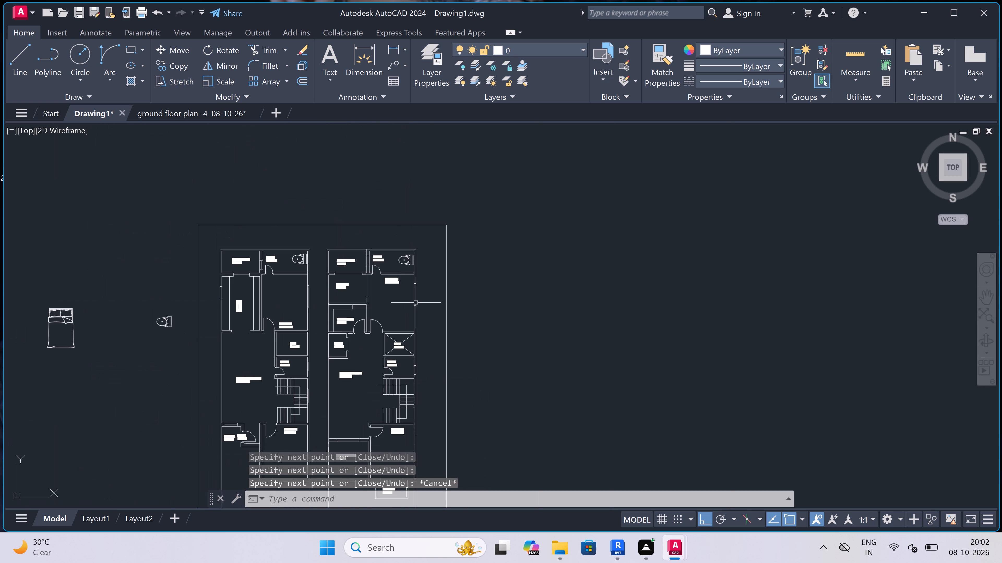
pyautogui.scroll(-3, 115, 292)
pyautogui.scroll(3, 64, 294)
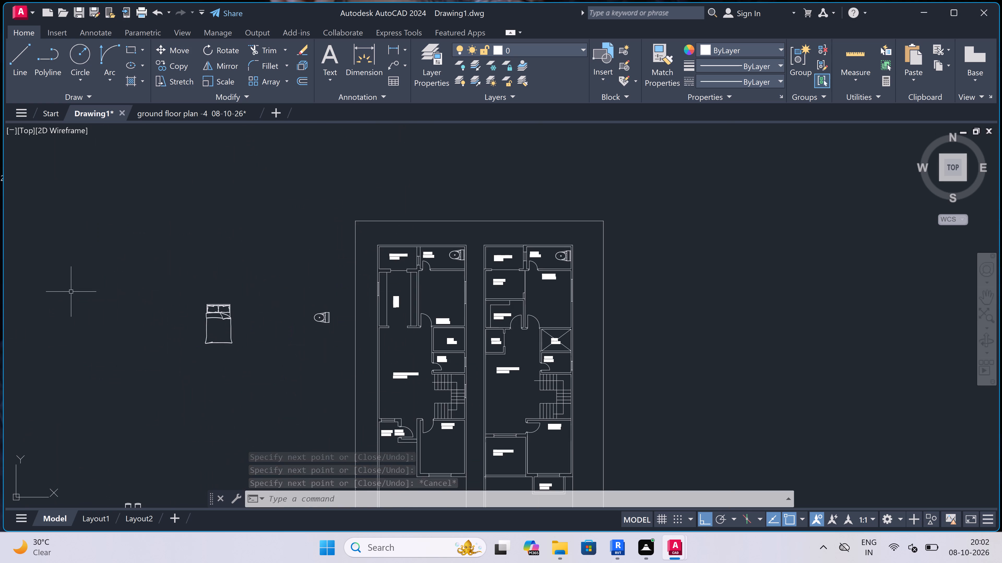
pyautogui.scroll(2, 174, 288)
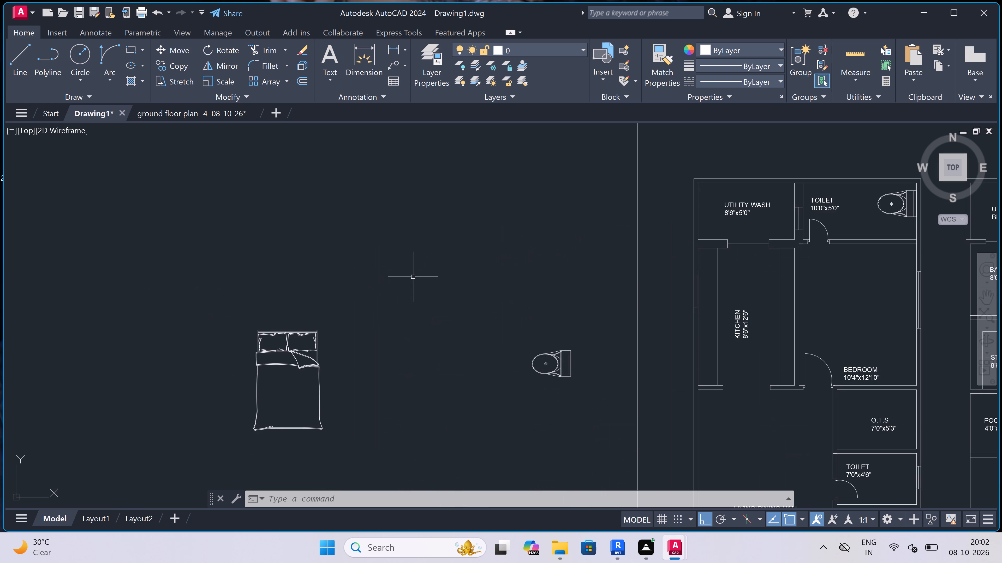
pyautogui.moveTo(413, 277); pyautogui.dragTo(409, 283)
pyautogui.click(181, 448)
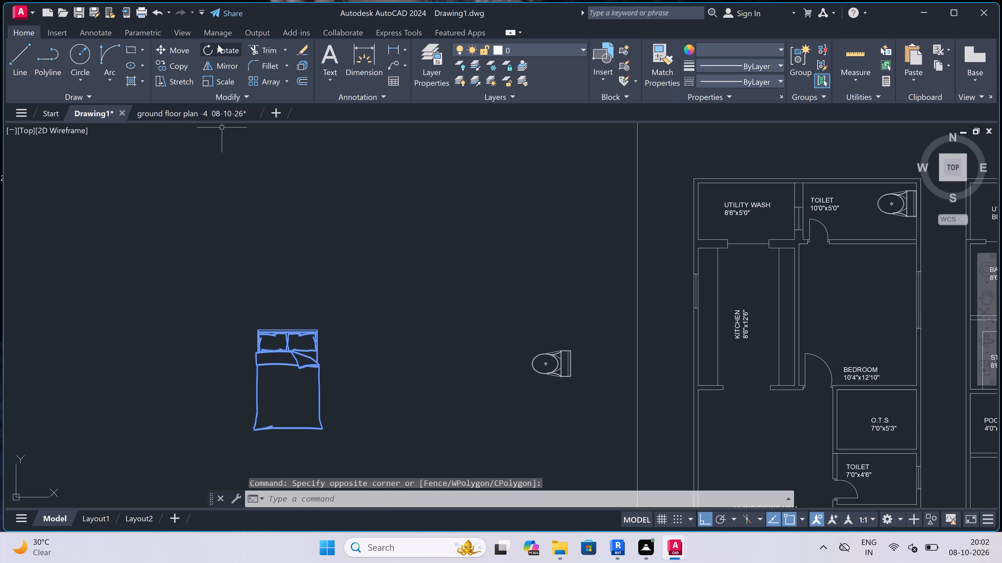
pyautogui.moveTo(218, 44); pyautogui.dragTo(220, 48)
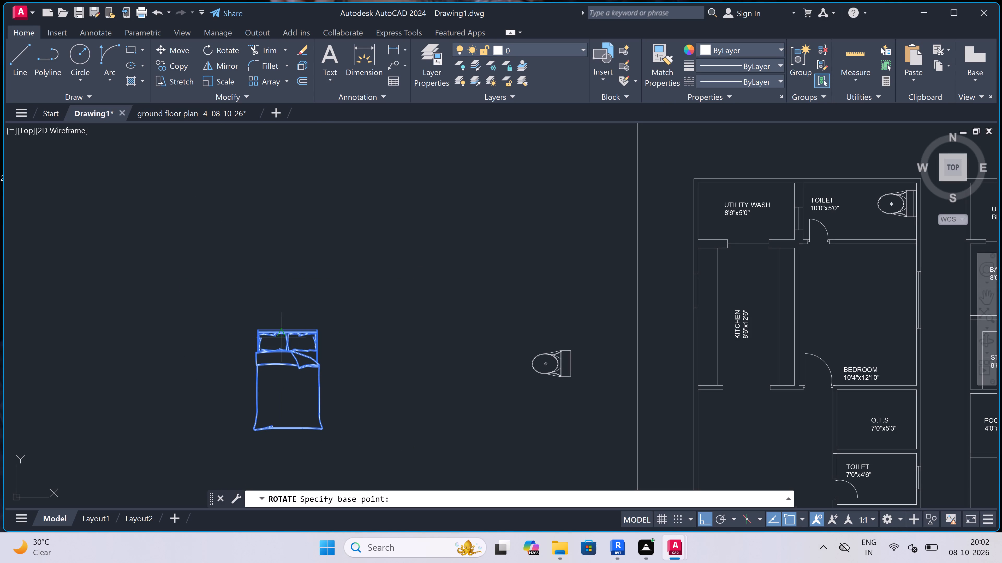
pyautogui.click(281, 337)
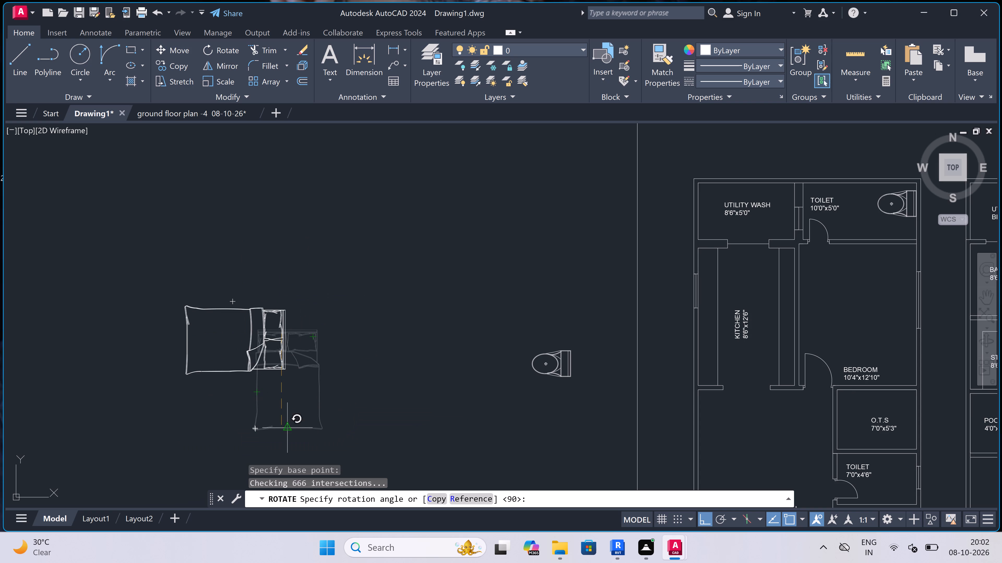
pyautogui.click(264, 393)
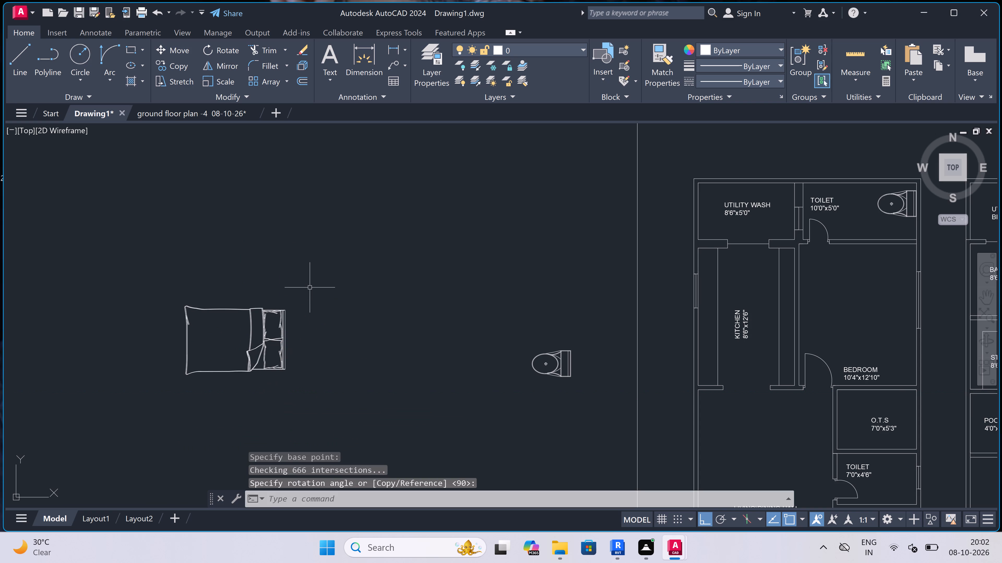
# Copy the rotated bed by its headboard's midpoint into the ground floor's 10'4"x12'10" bedroom, headboard beside the right-hand wall's window.
pyautogui.click(309, 276)
pyautogui.click(162, 401)
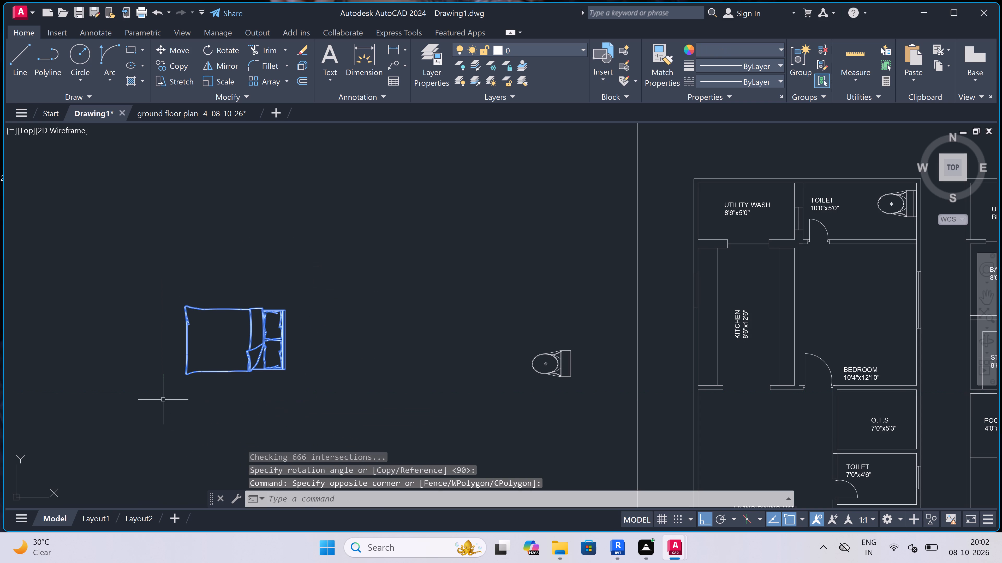
pyautogui.click(168, 59)
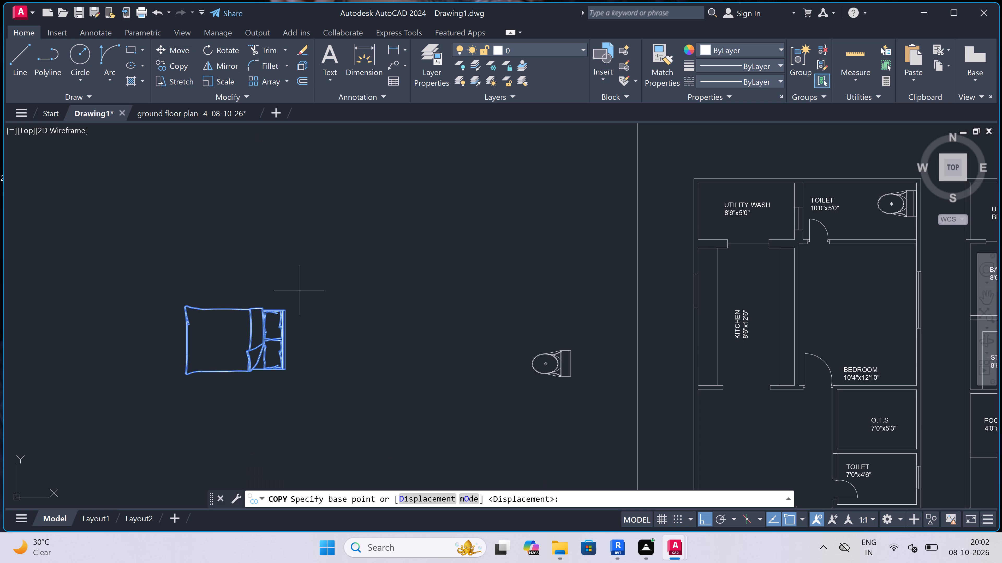
pyautogui.scroll(2, 288, 359)
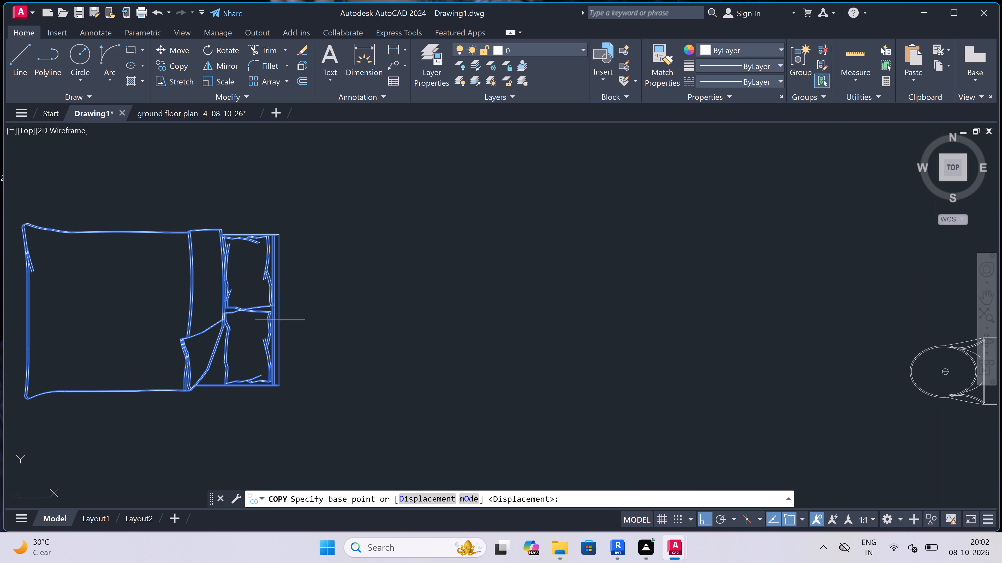
pyautogui.click(280, 307)
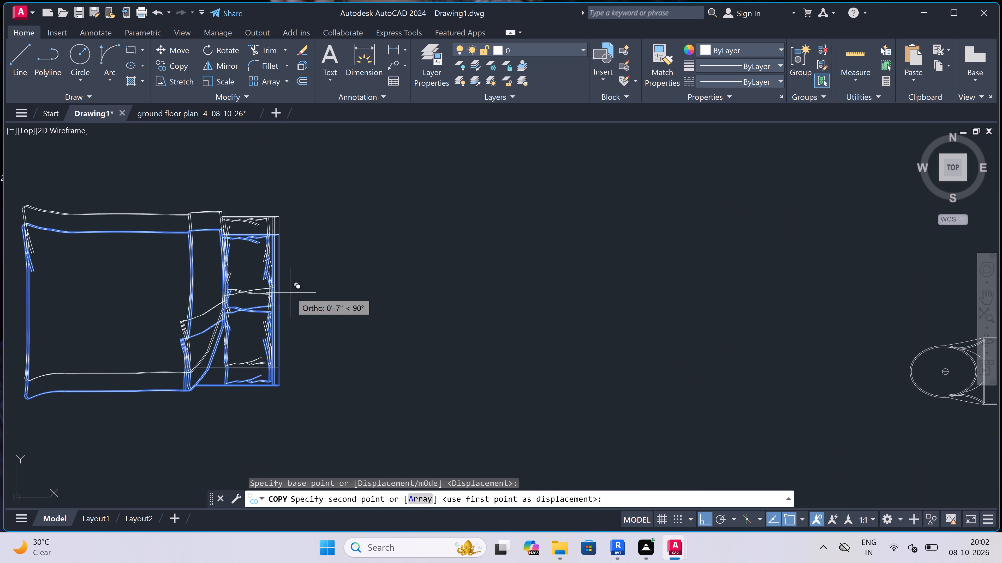
pyautogui.scroll(-3, 445, 266)
pyautogui.press('F8')
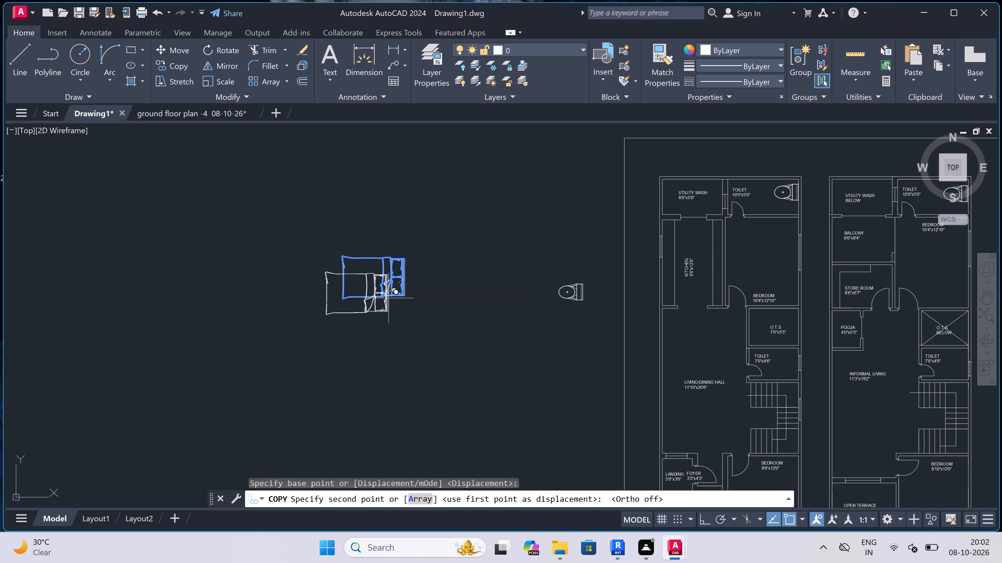
pyautogui.scroll(-2, 316, 337)
pyautogui.scroll(3, 526, 293)
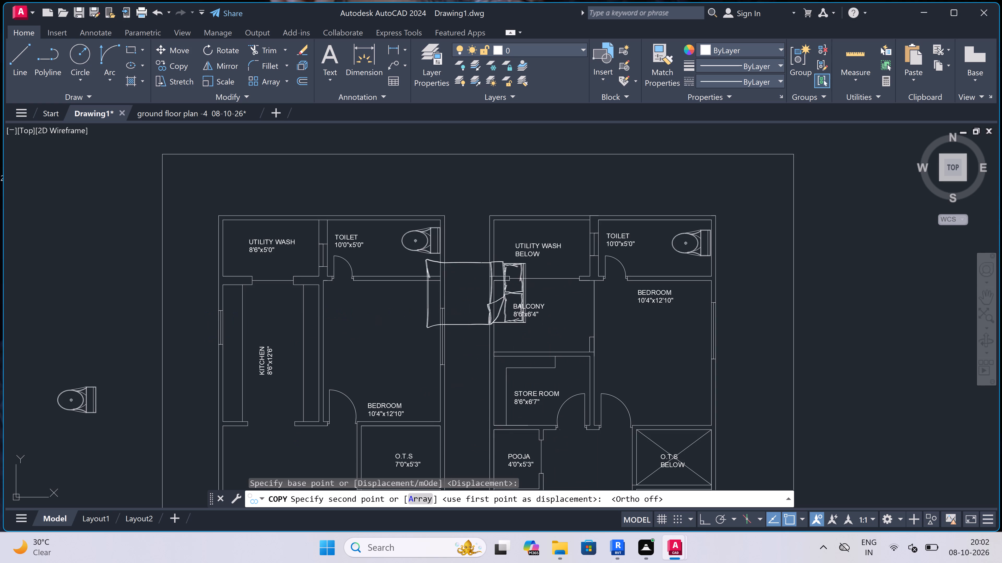
pyautogui.scroll(2, 435, 342)
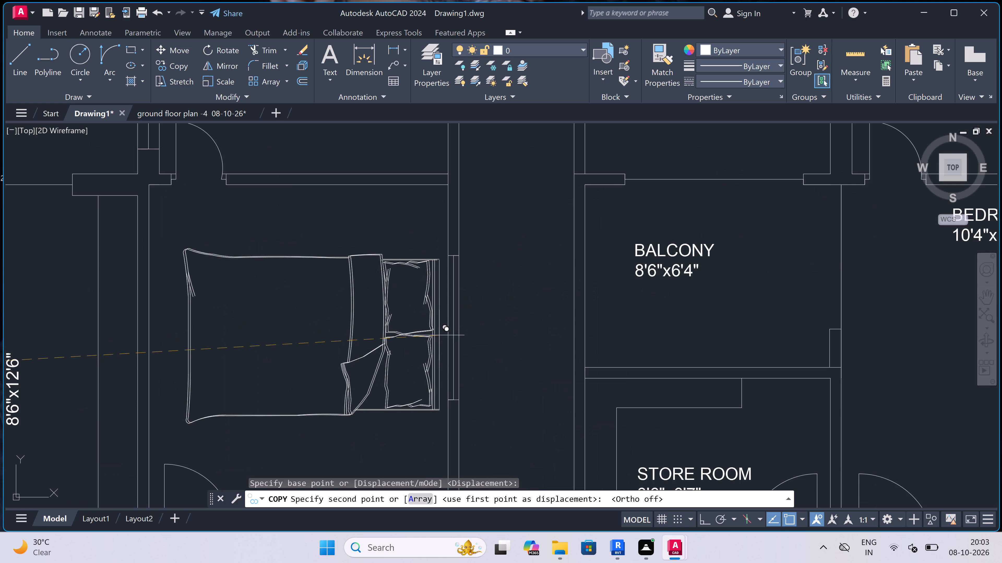
pyautogui.scroll(1, 440, 330)
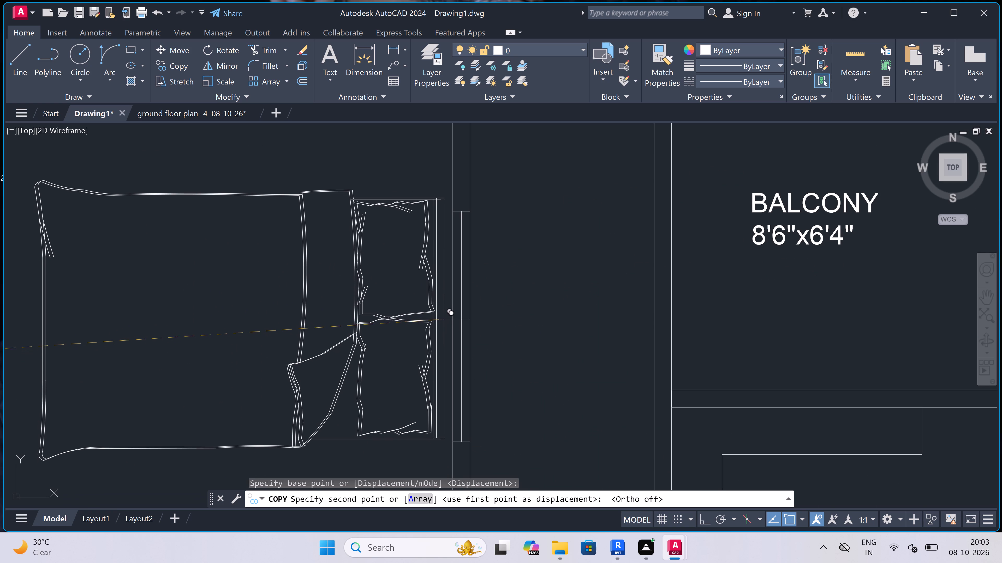
pyautogui.click(446, 311)
# Place another copy of the bed in the first floor's 10'4"x12'10" bedroom, headboard beside the right-hand wall's window.
pyautogui.scroll(-4, 430, 307)
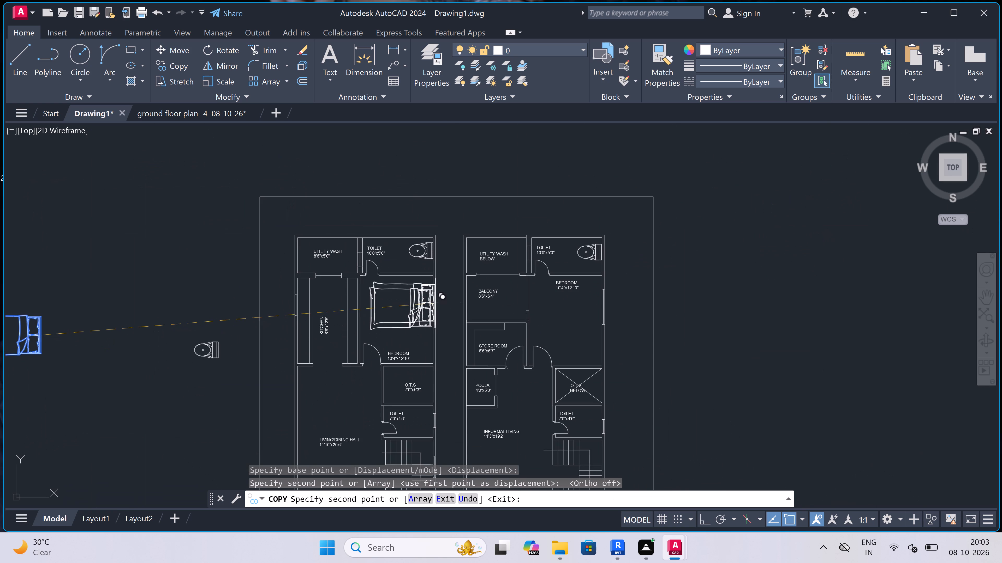
pyautogui.scroll(3, 625, 322)
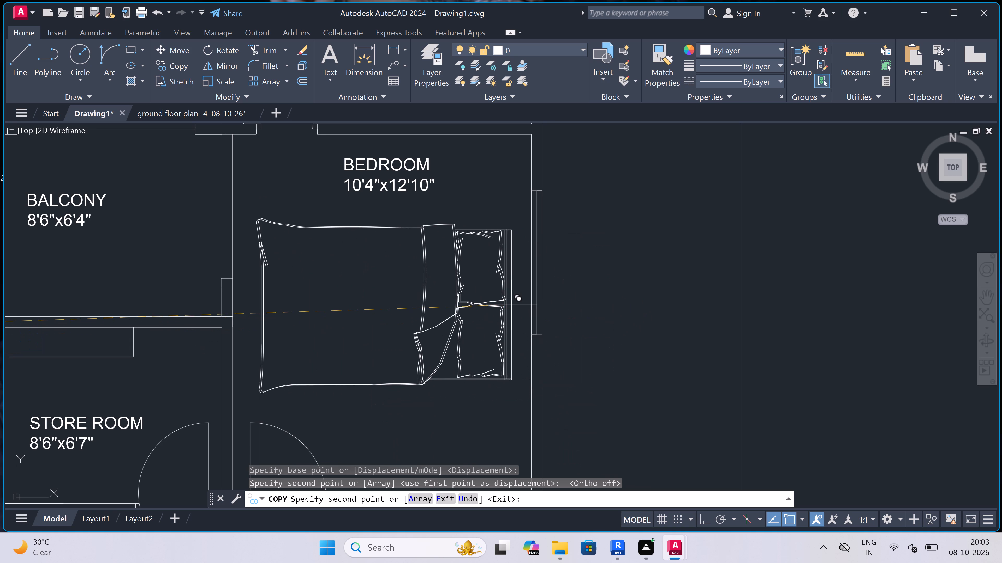
pyautogui.scroll(2, 512, 304)
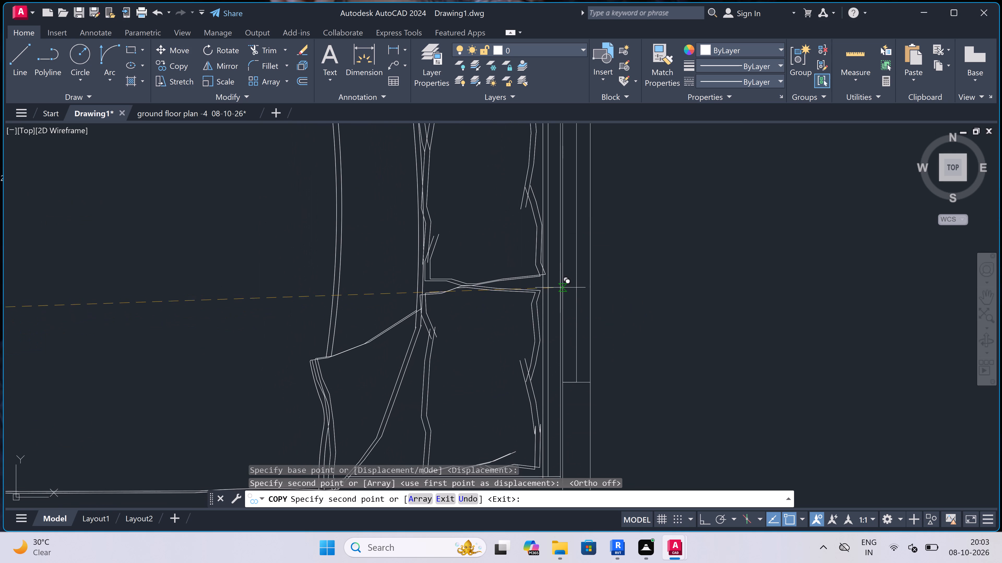
pyautogui.click(551, 304)
pyautogui.scroll(-4, 465, 263)
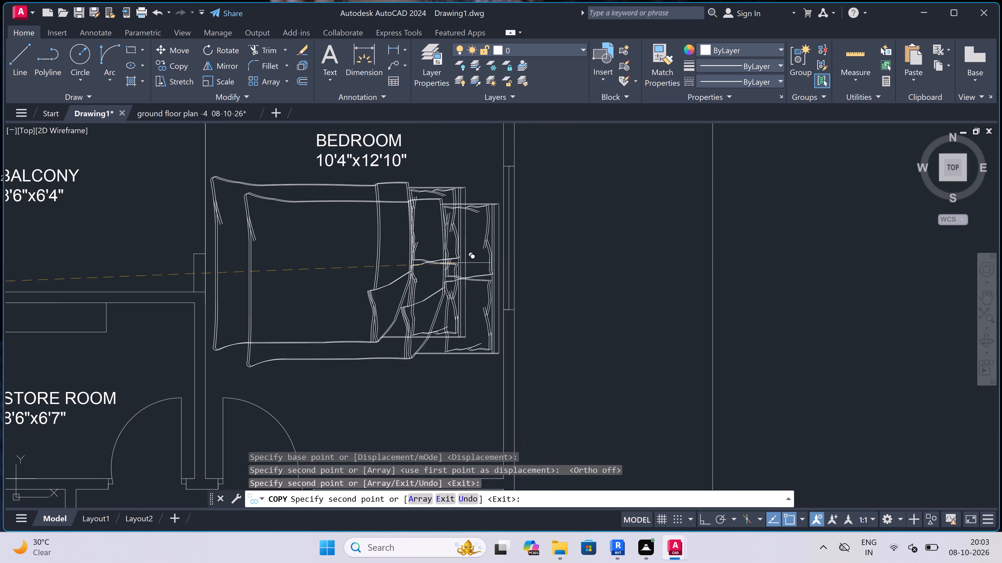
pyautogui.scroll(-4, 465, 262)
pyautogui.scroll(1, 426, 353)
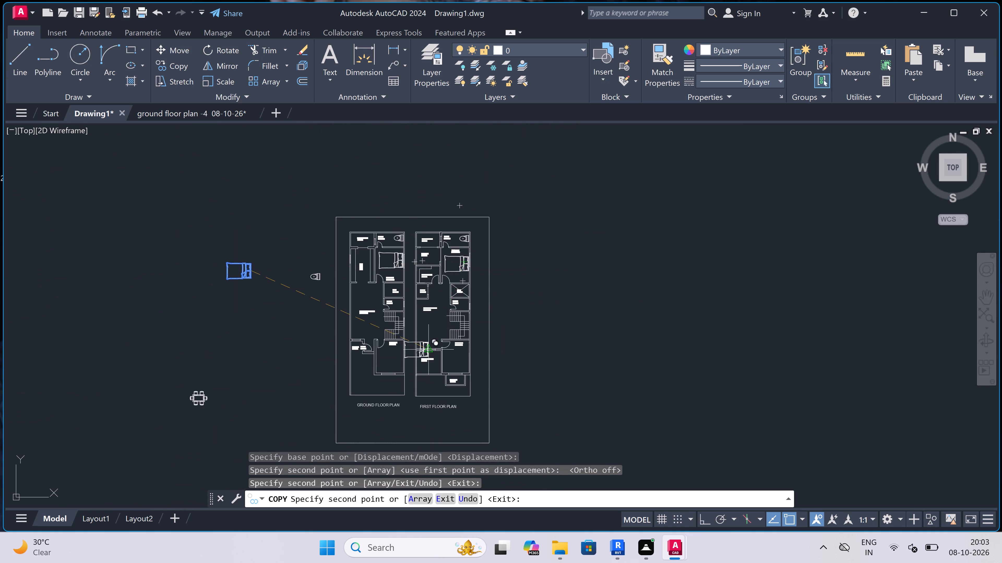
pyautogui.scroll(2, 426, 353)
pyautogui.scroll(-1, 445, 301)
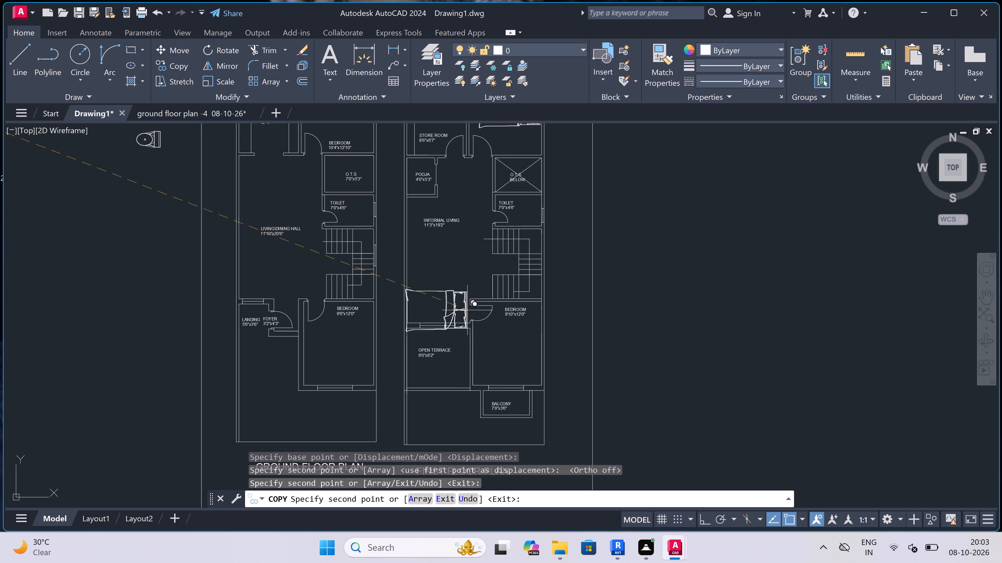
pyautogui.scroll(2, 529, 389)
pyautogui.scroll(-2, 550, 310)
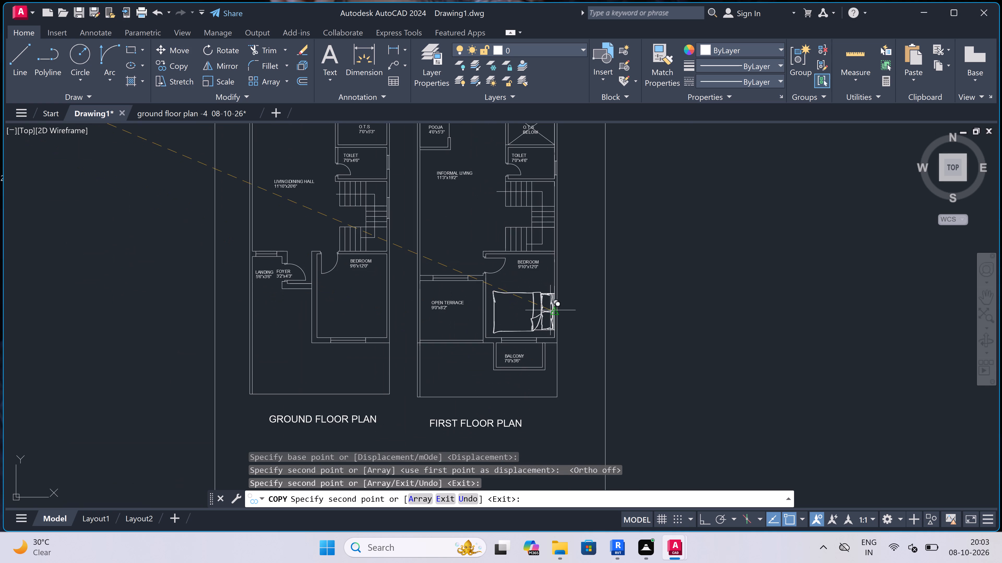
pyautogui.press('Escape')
# Rotate the loose bed beside the plans 90° clockwise so its pillows point toward the drawing's lower side.
pyautogui.scroll(-3, 542, 318)
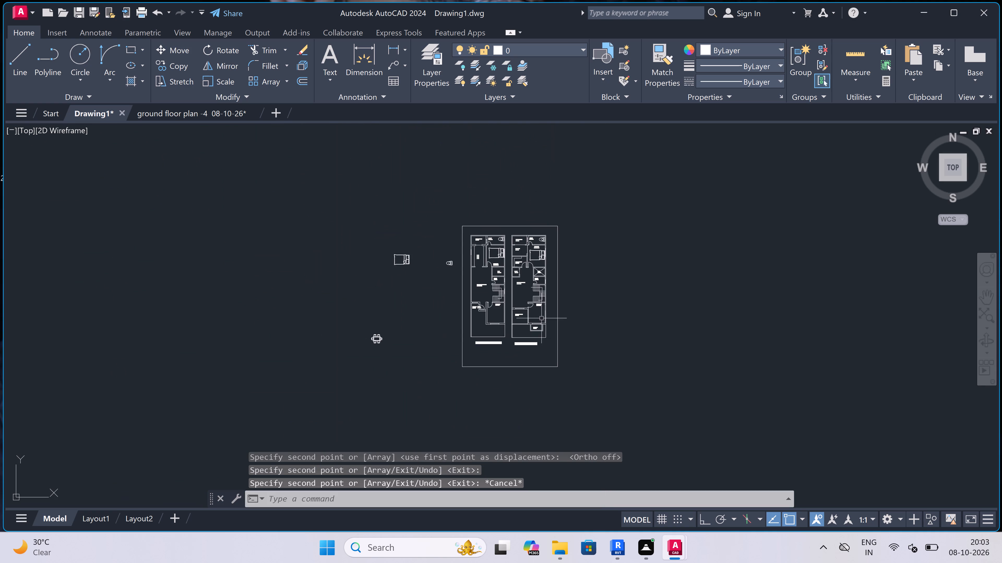
pyautogui.scroll(3, 409, 243)
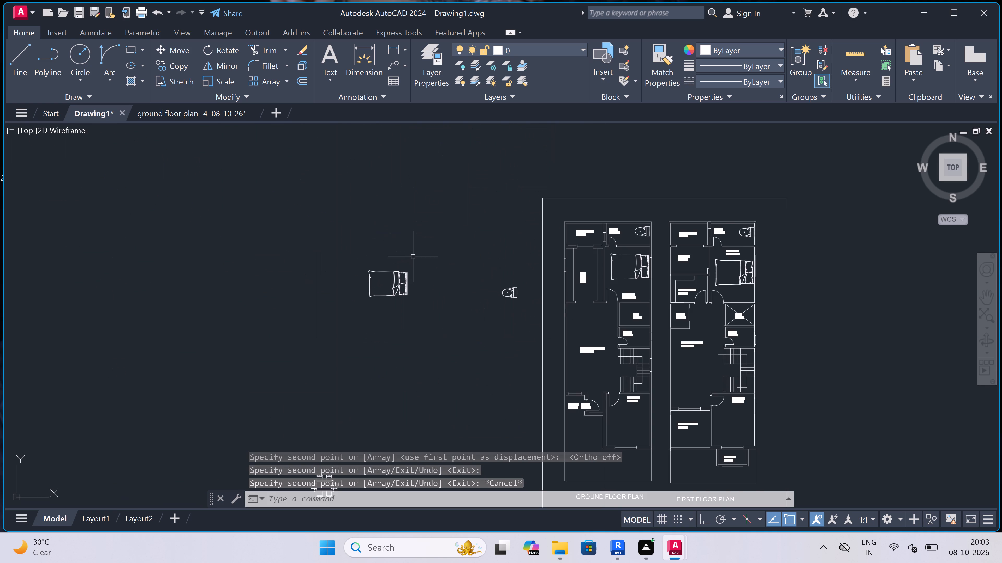
pyautogui.click(413, 258)
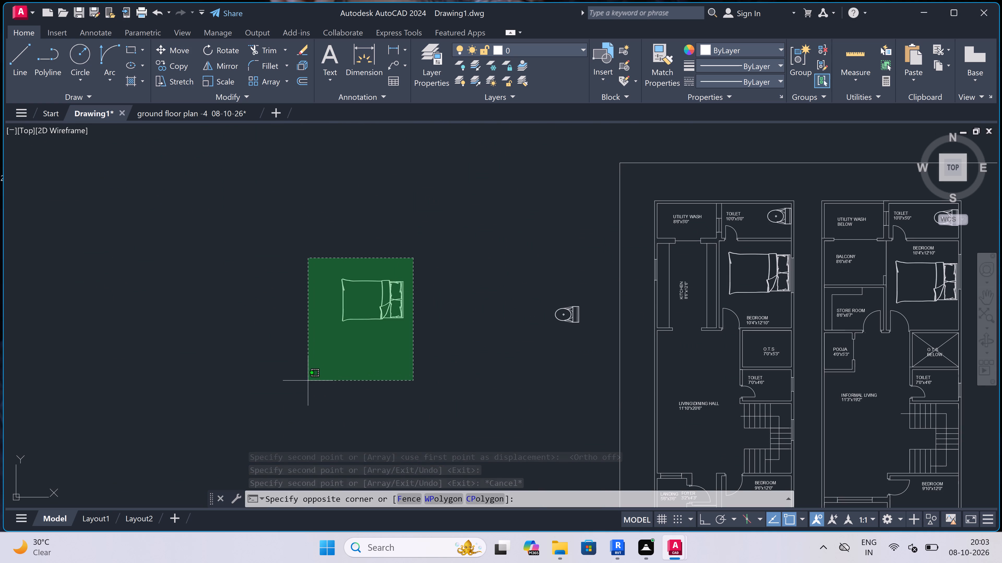
pyautogui.click(308, 379)
pyautogui.click(220, 50)
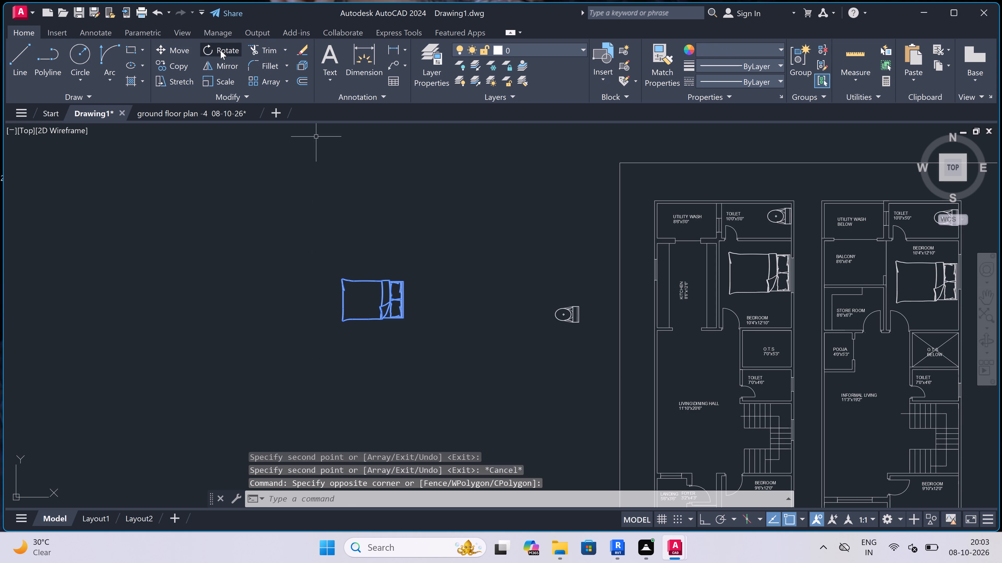
pyautogui.click(359, 304)
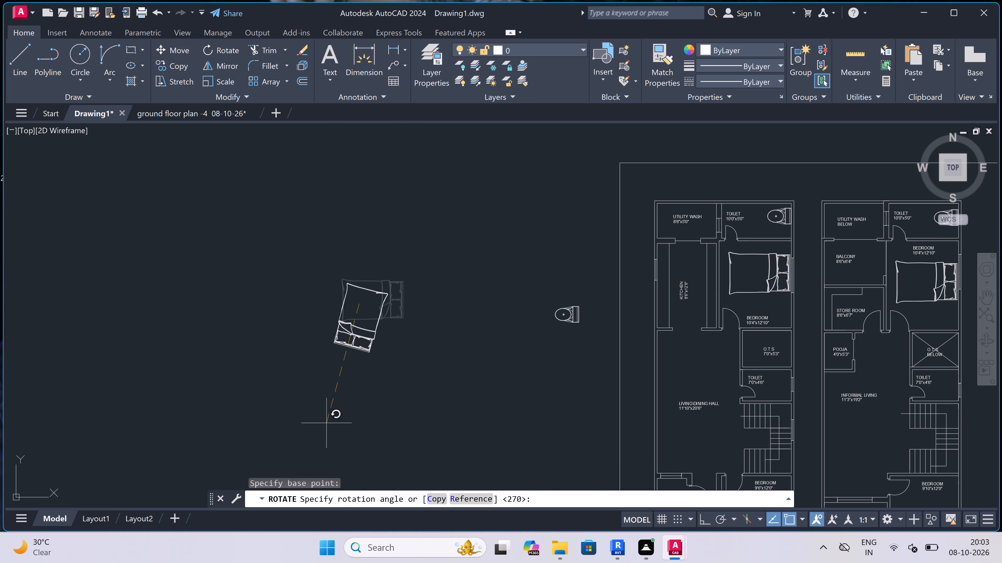
pyautogui.press('F8')
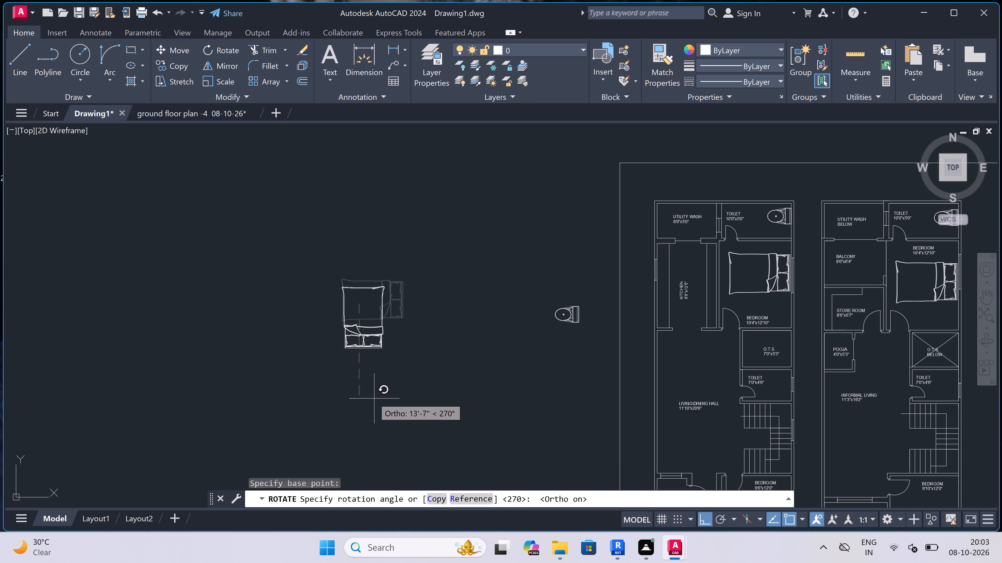
pyautogui.click(368, 390)
# Copy the rotated bed by its headboard's midpoint into the ground floor's 9'6"x12'0" bedroom, headboard beside the lower wall's window.
pyautogui.click(419, 273)
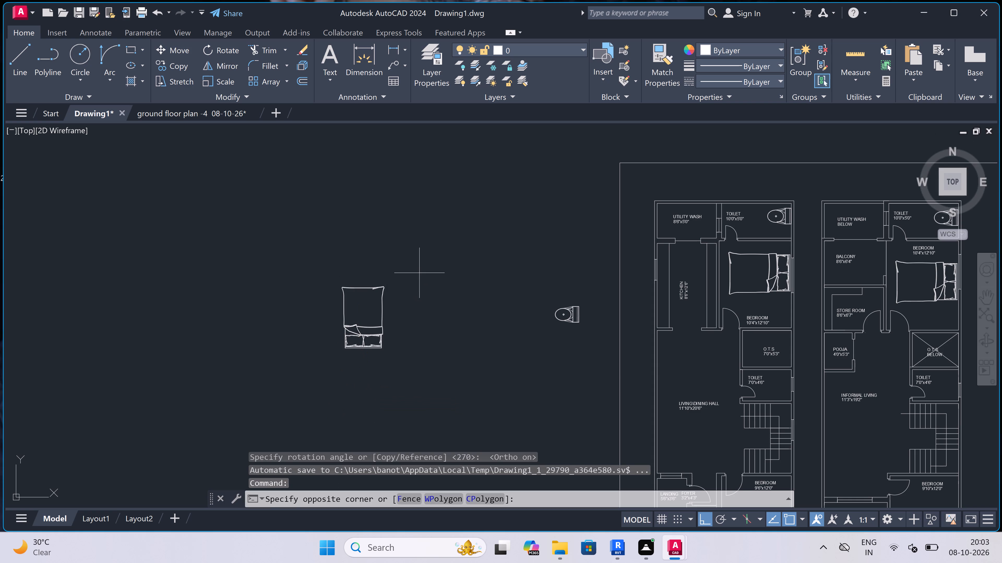
pyautogui.click(321, 370)
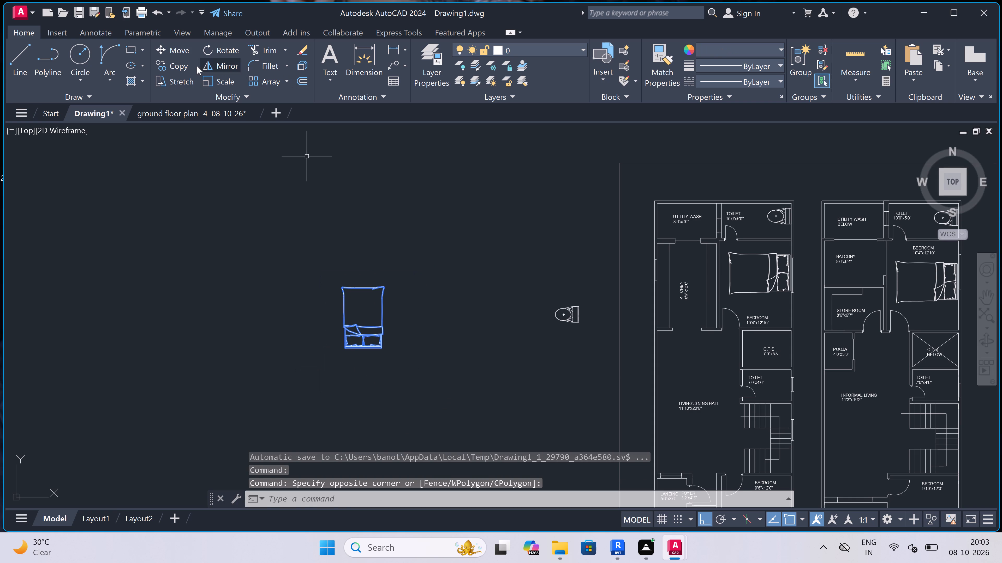
pyautogui.click(173, 64)
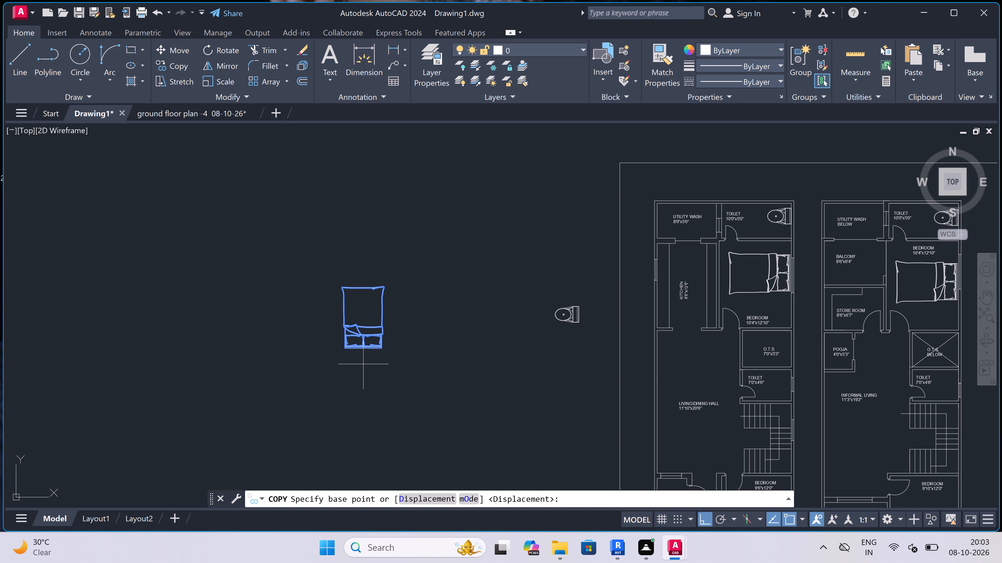
pyautogui.scroll(2, 354, 338)
pyautogui.scroll(2, 370, 358)
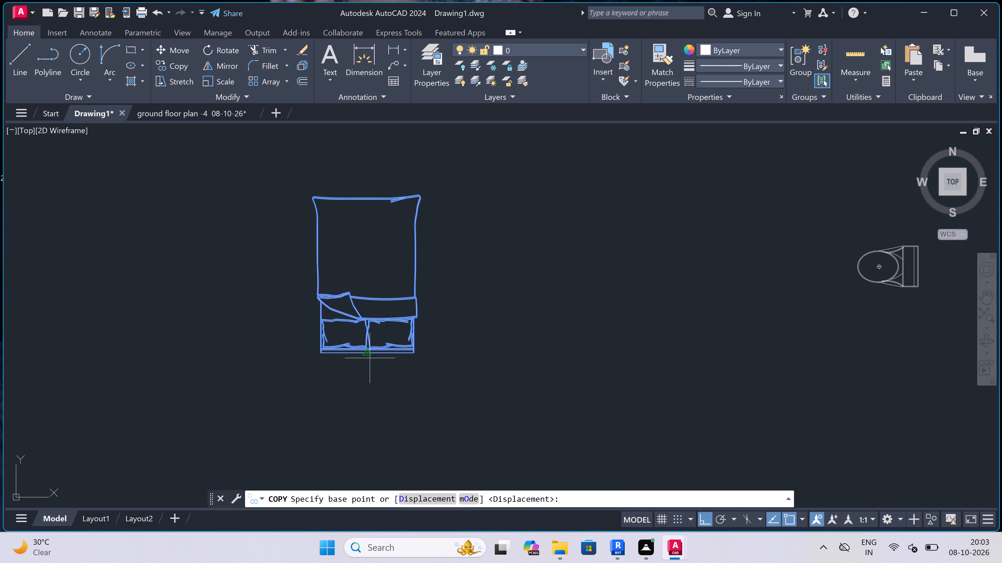
pyautogui.click(368, 348)
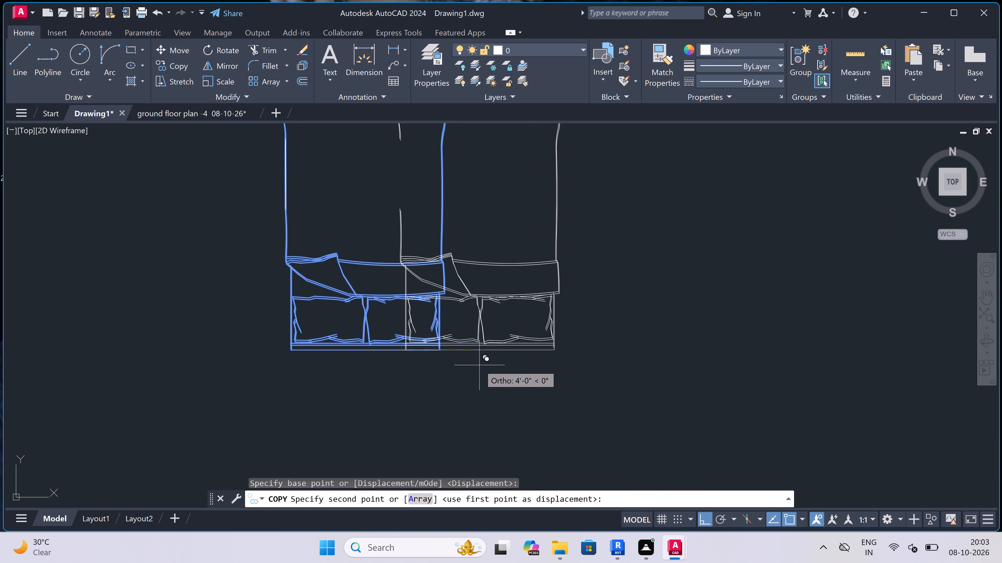
pyautogui.press('F8')
pyautogui.scroll(-7, 425, 349)
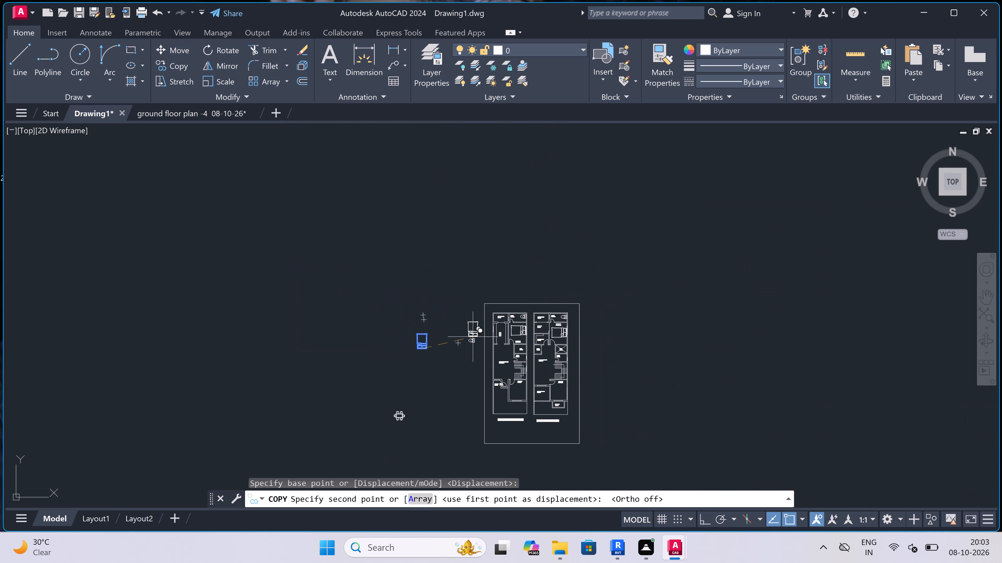
pyautogui.scroll(3, 525, 428)
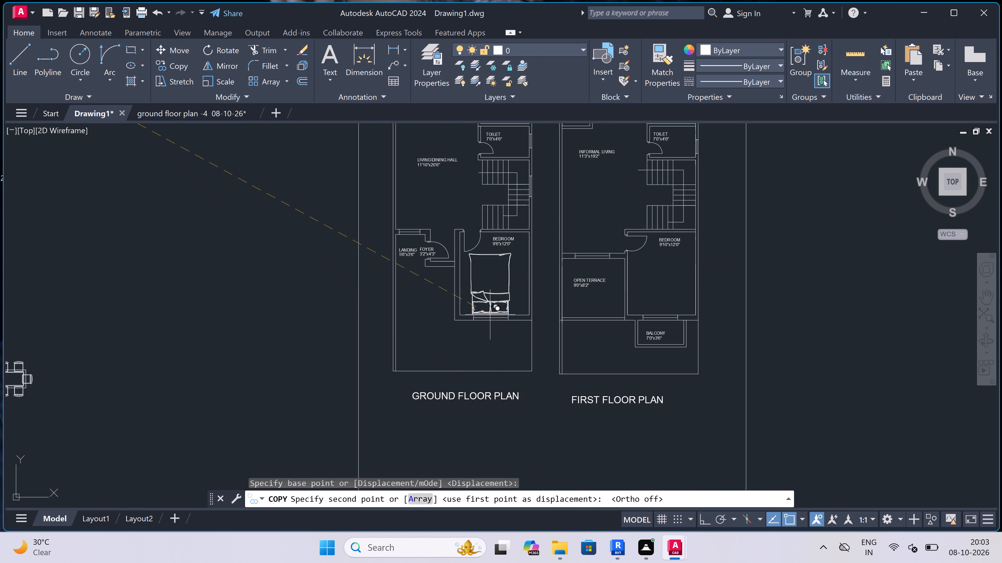
pyautogui.scroll(2, 495, 307)
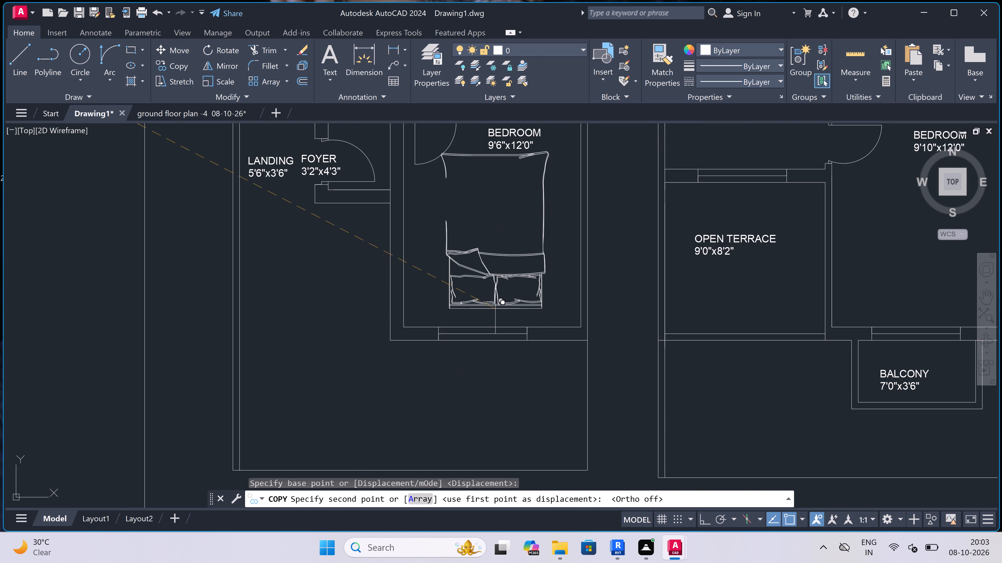
pyautogui.scroll(2, 505, 325)
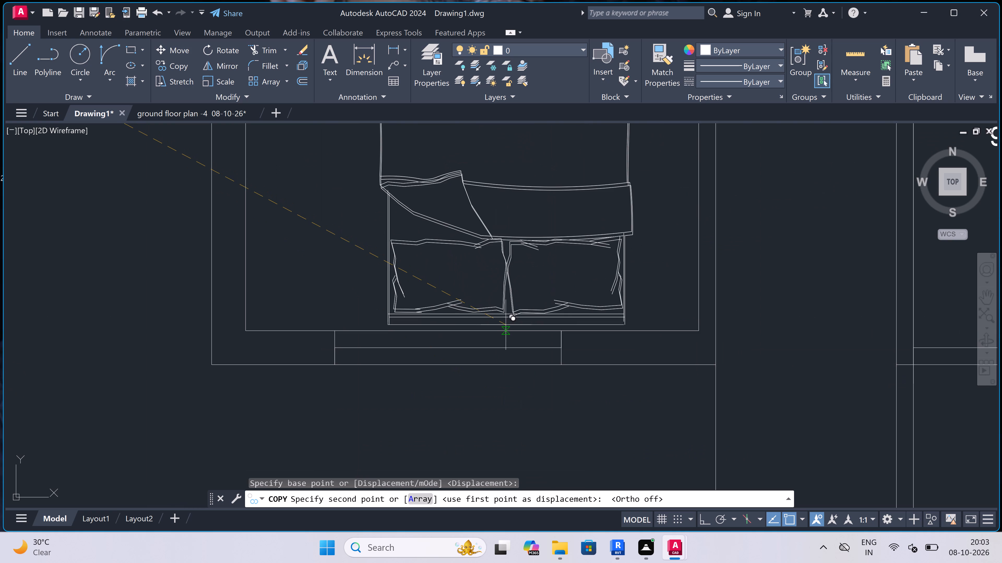
pyautogui.click(506, 325)
# Place another copy of the bed in the first floor's 9'10"x12'0" bedroom, headboard beside the balcony-side window, and finish copying.
pyautogui.scroll(-6, 477, 310)
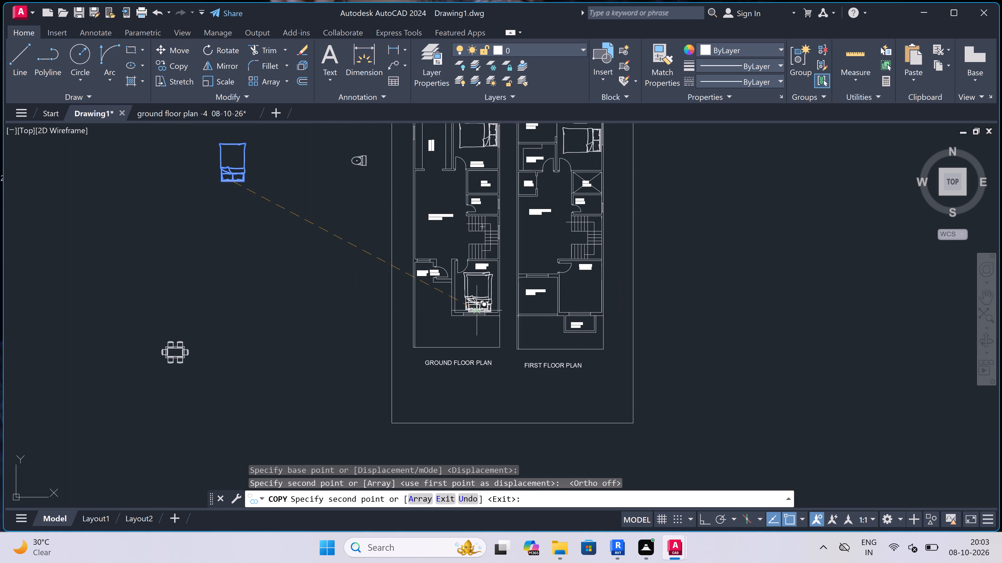
pyautogui.scroll(-2, 478, 310)
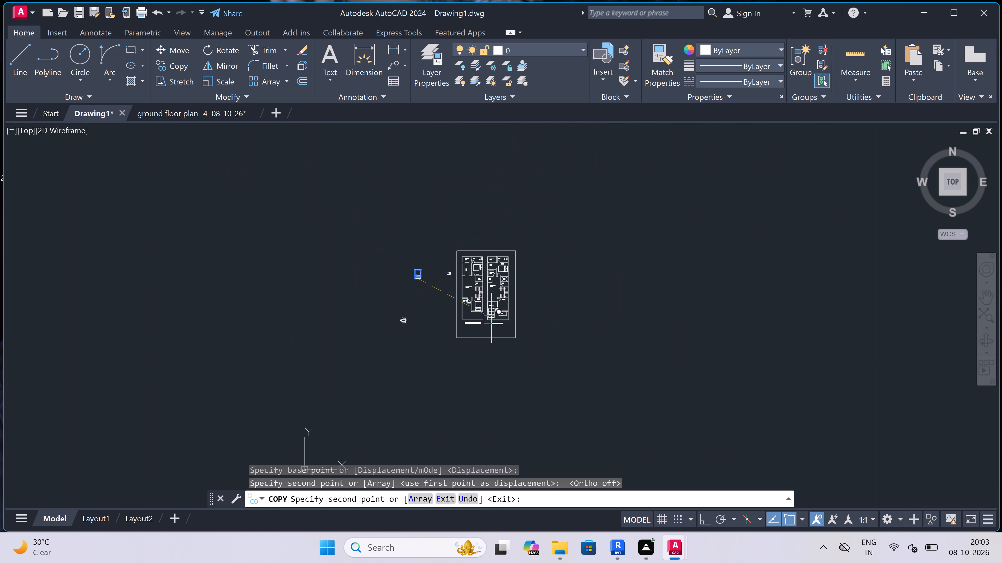
pyautogui.scroll(4, 513, 313)
pyautogui.scroll(3, 488, 312)
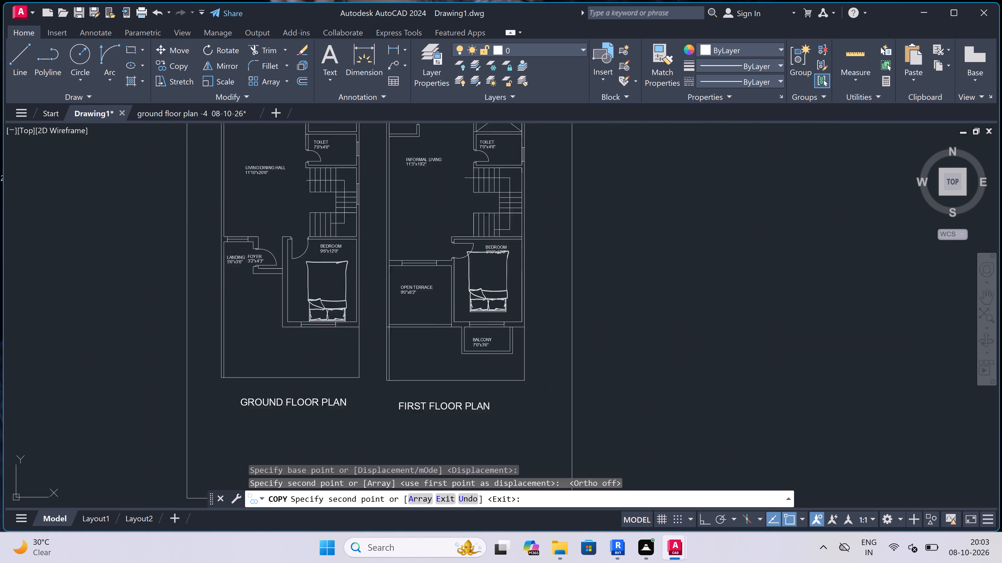
pyautogui.scroll(3, 487, 338)
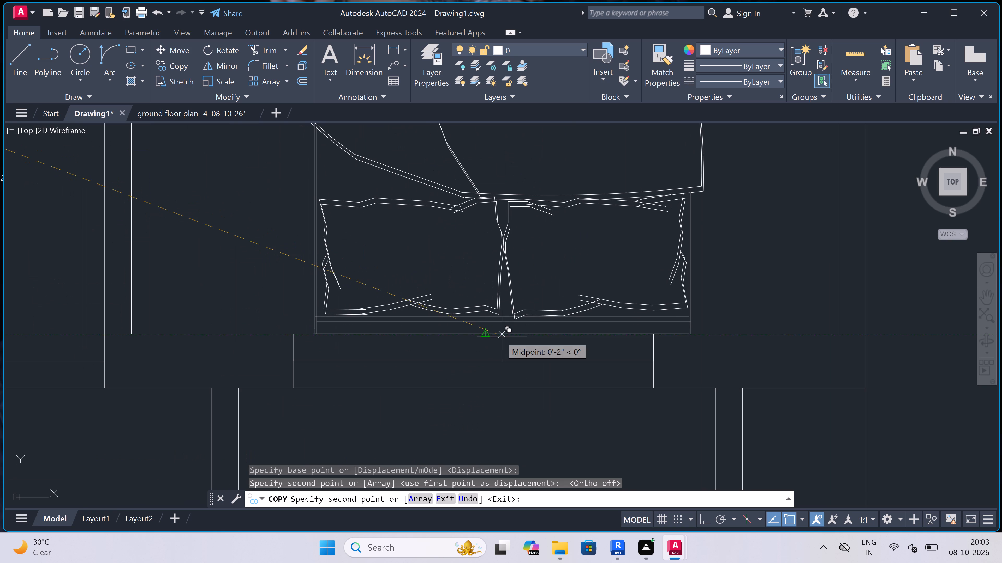
pyautogui.scroll(2, 511, 329)
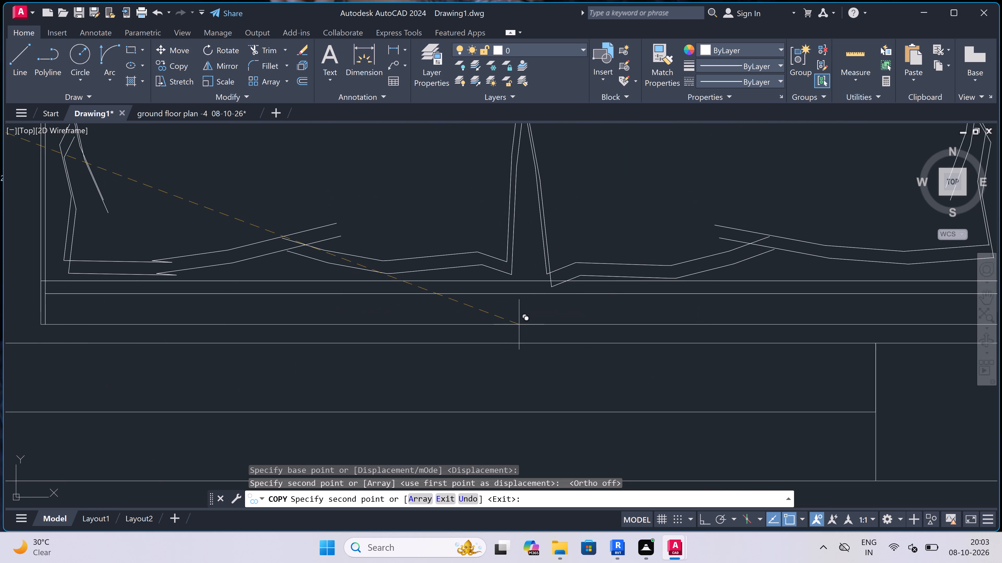
pyautogui.click(516, 335)
pyautogui.scroll(-5, 512, 326)
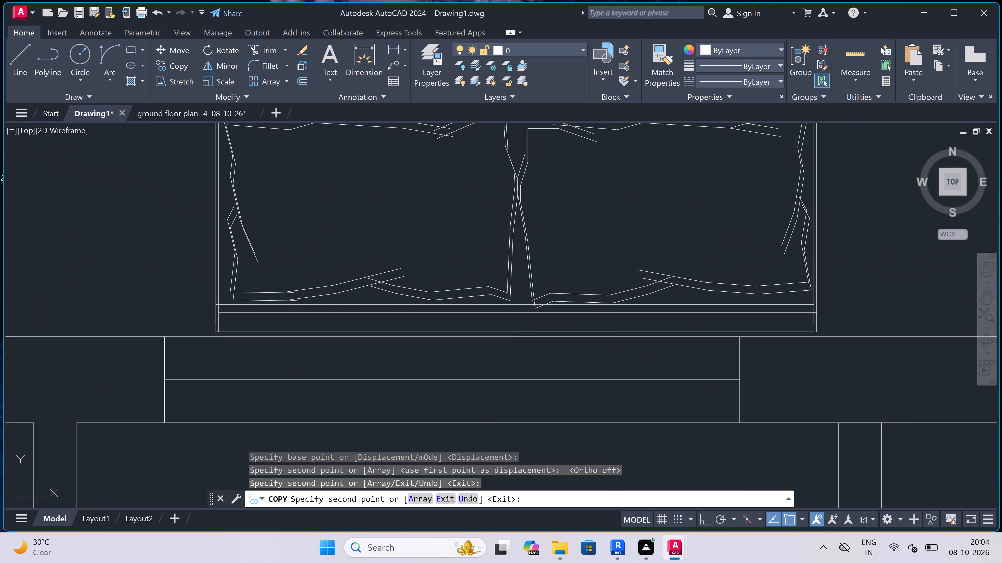
pyautogui.scroll(-2, 512, 326)
pyautogui.press('Escape')
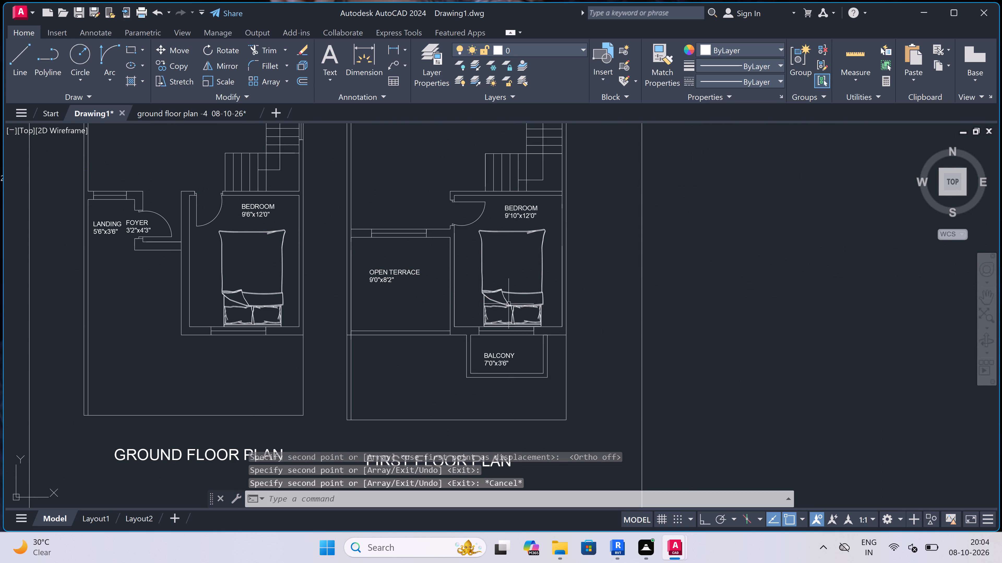
# Copy the loose WC by its tank's back edge into the ground floor's 7'0"x4'6" toilet, tank against the right-hand wall's window.
pyautogui.scroll(-2, 509, 304)
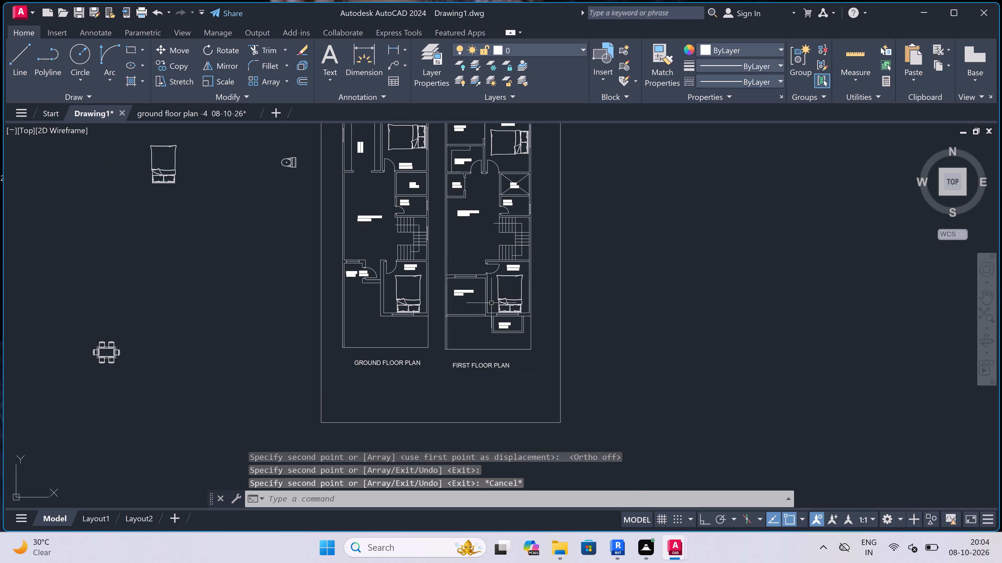
pyautogui.scroll(-2, 491, 303)
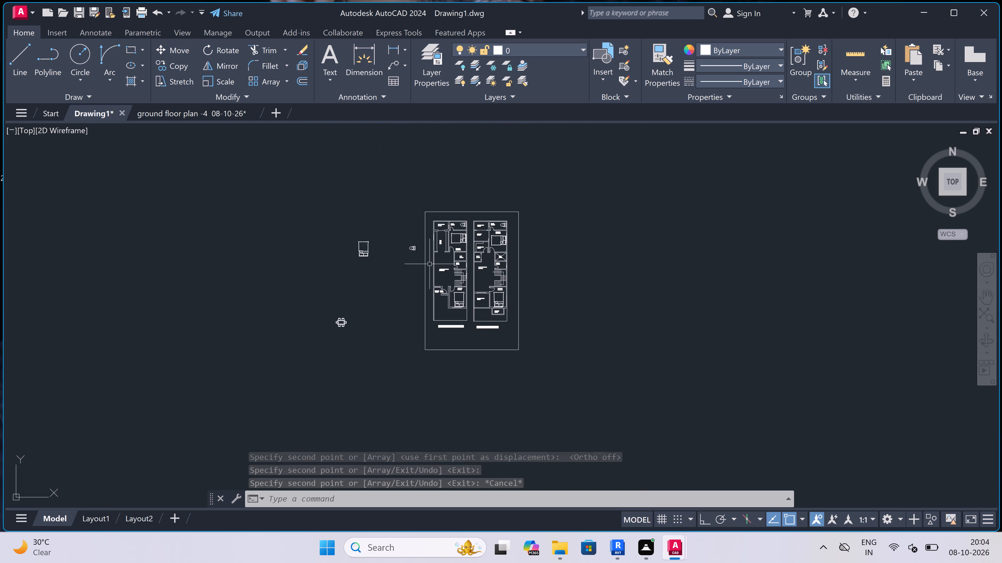
pyautogui.scroll(2, 424, 238)
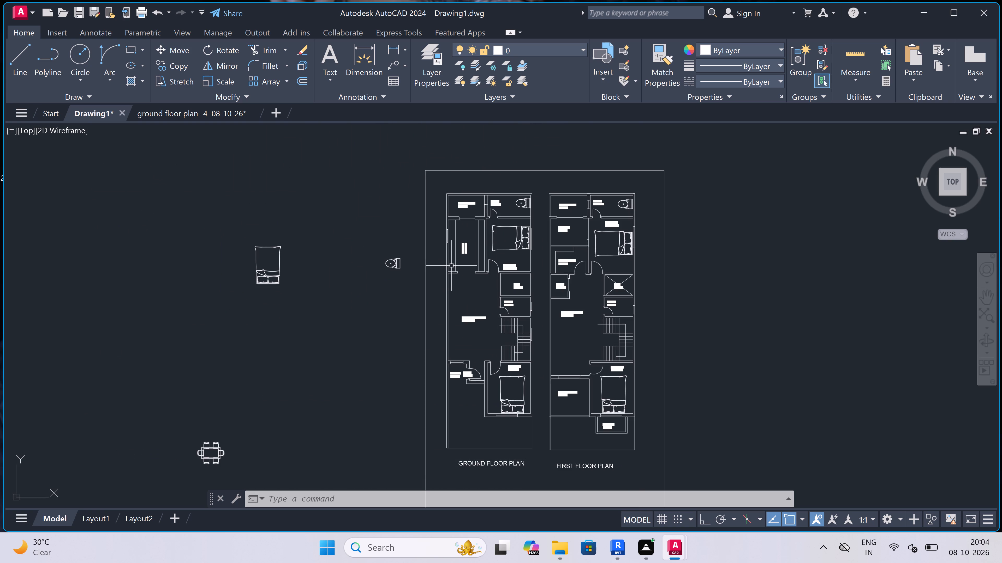
pyautogui.scroll(1, 397, 260)
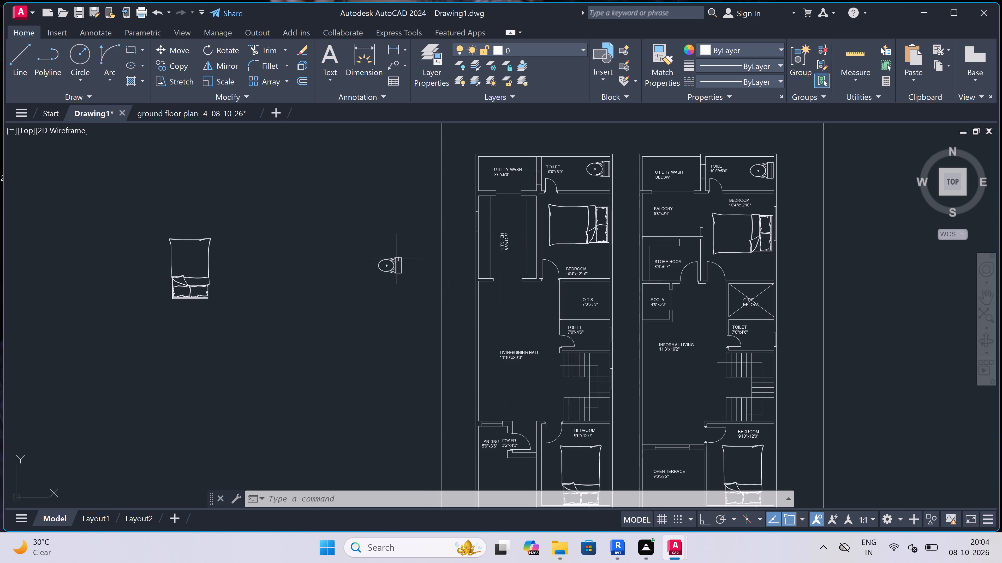
pyautogui.scroll(1, 406, 254)
pyautogui.moveTo(426, 240); pyautogui.dragTo(421, 247)
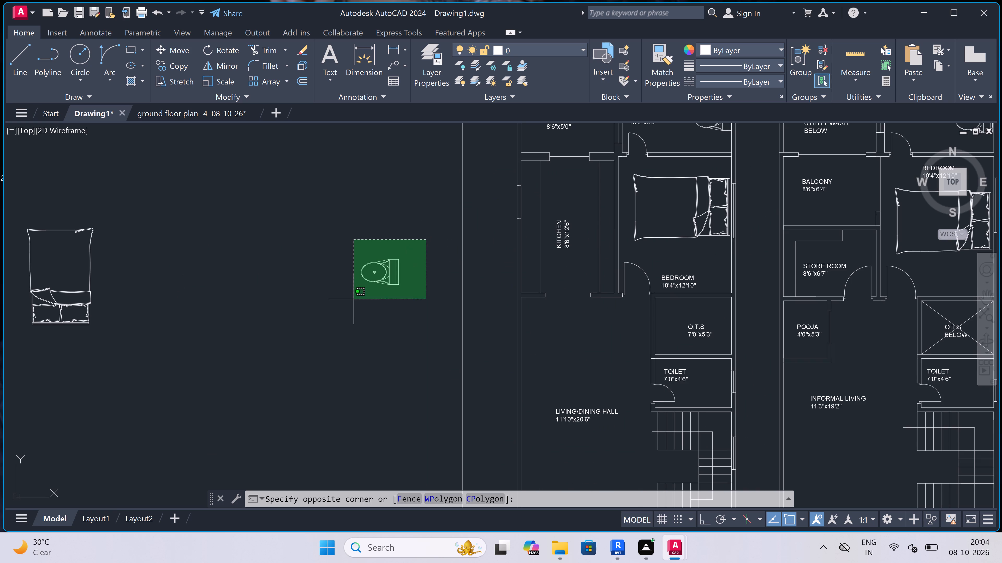
pyautogui.click(342, 315)
pyautogui.click(166, 62)
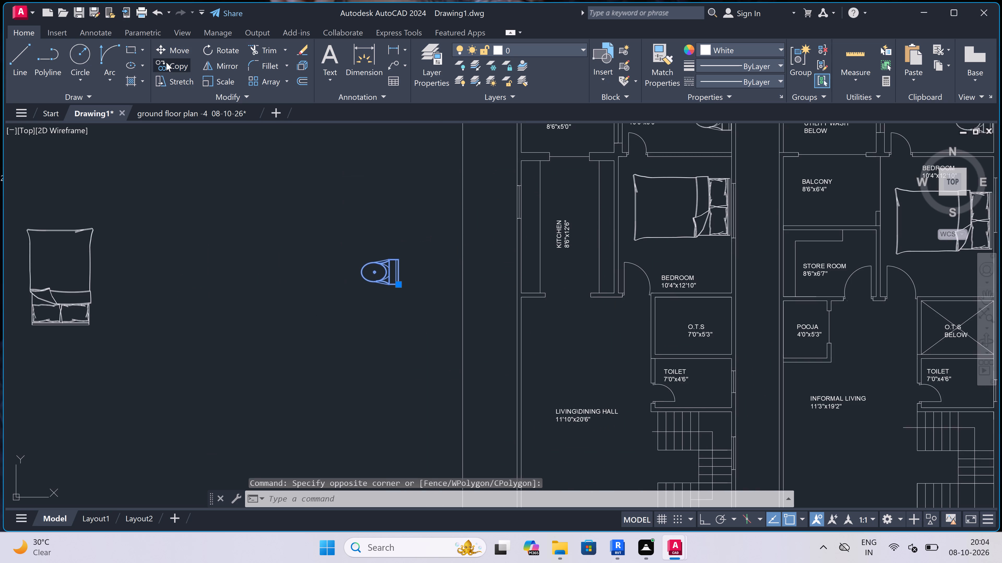
pyautogui.scroll(1, 403, 289)
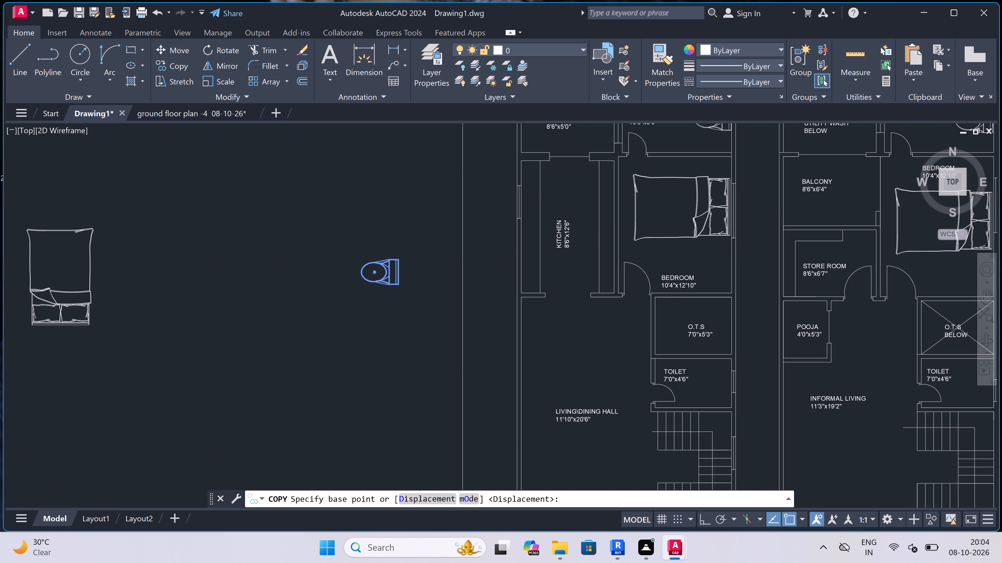
pyautogui.scroll(2, 392, 264)
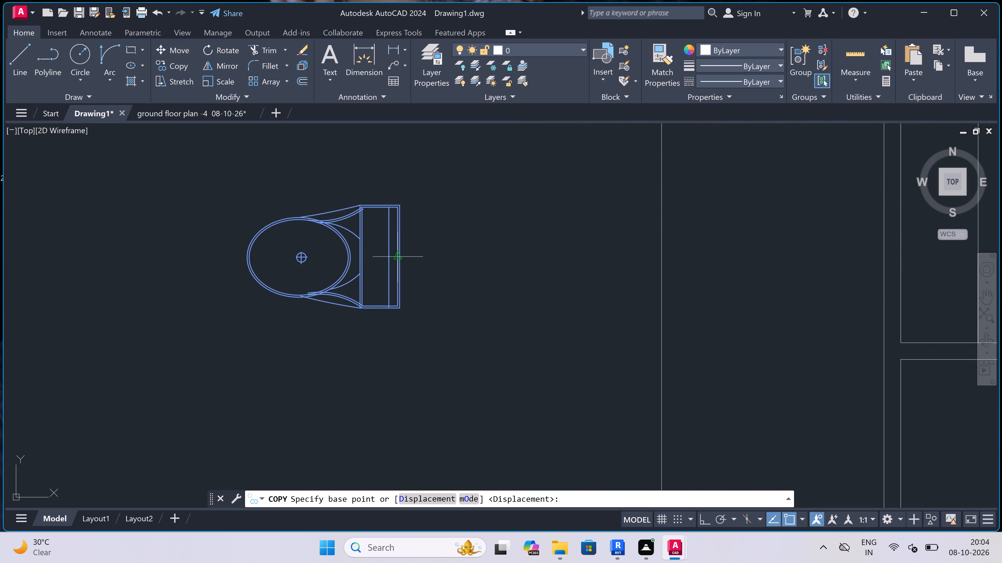
pyautogui.click(402, 249)
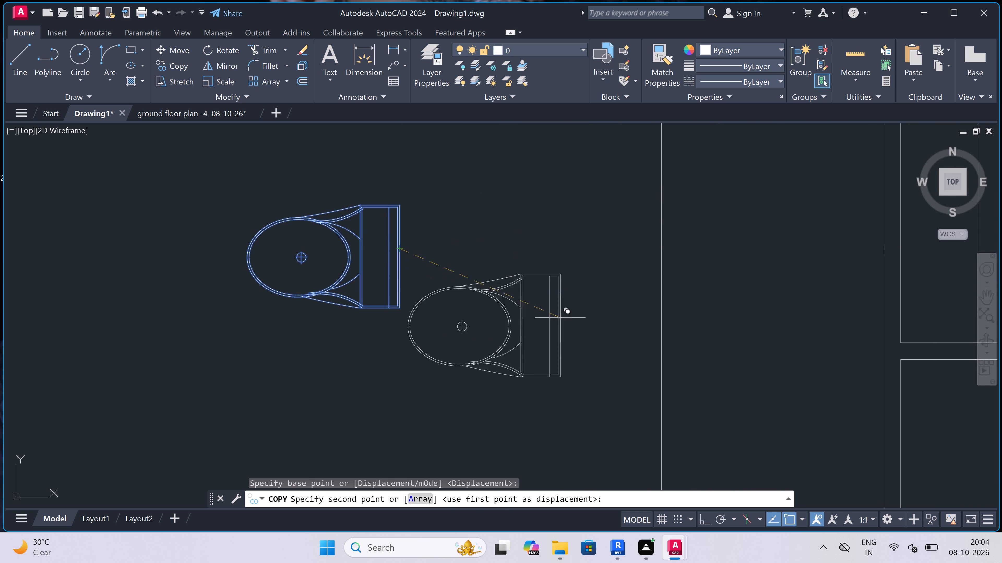
pyautogui.scroll(-6, 497, 339)
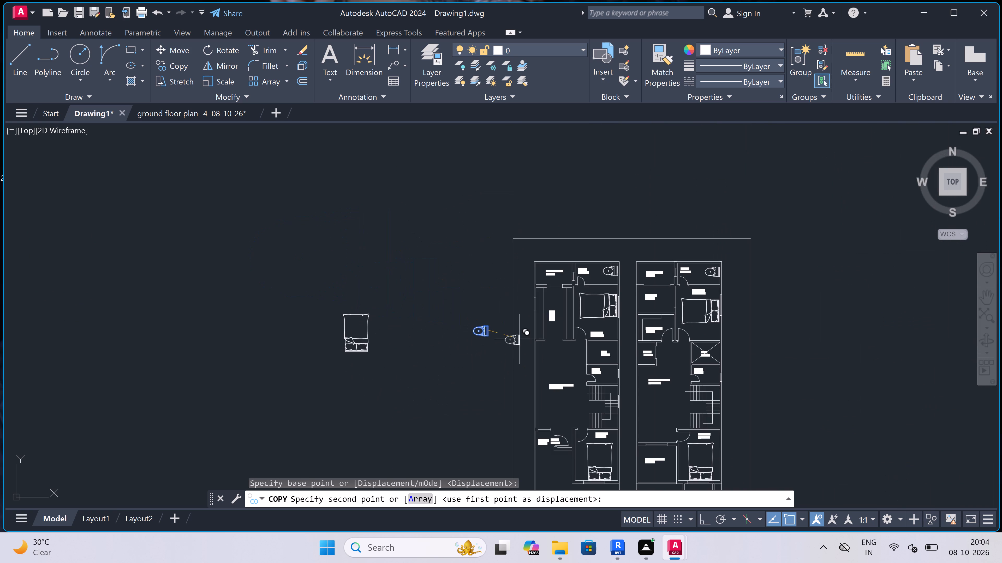
pyautogui.scroll(3, 679, 383)
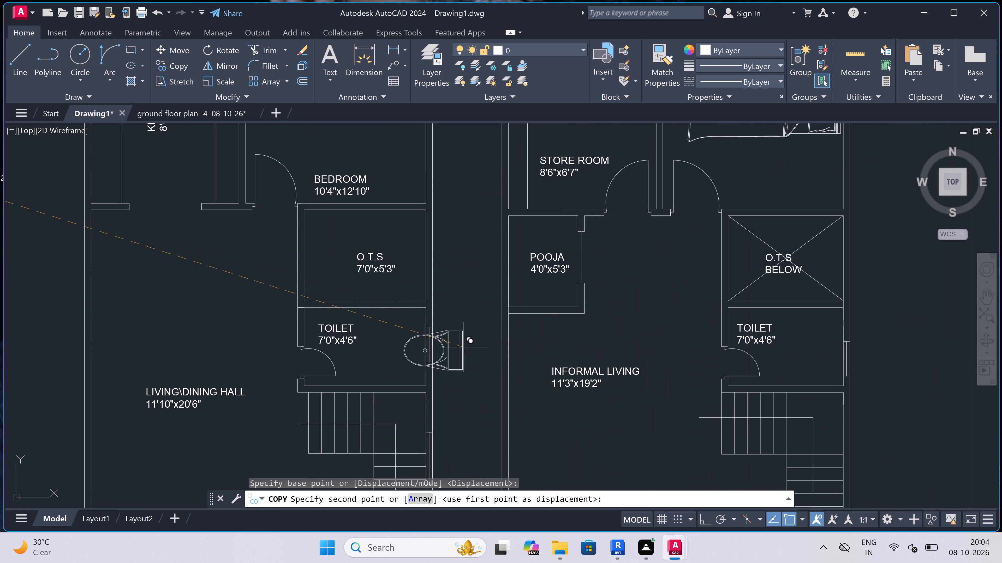
pyautogui.scroll(3, 408, 334)
pyautogui.scroll(2, 449, 345)
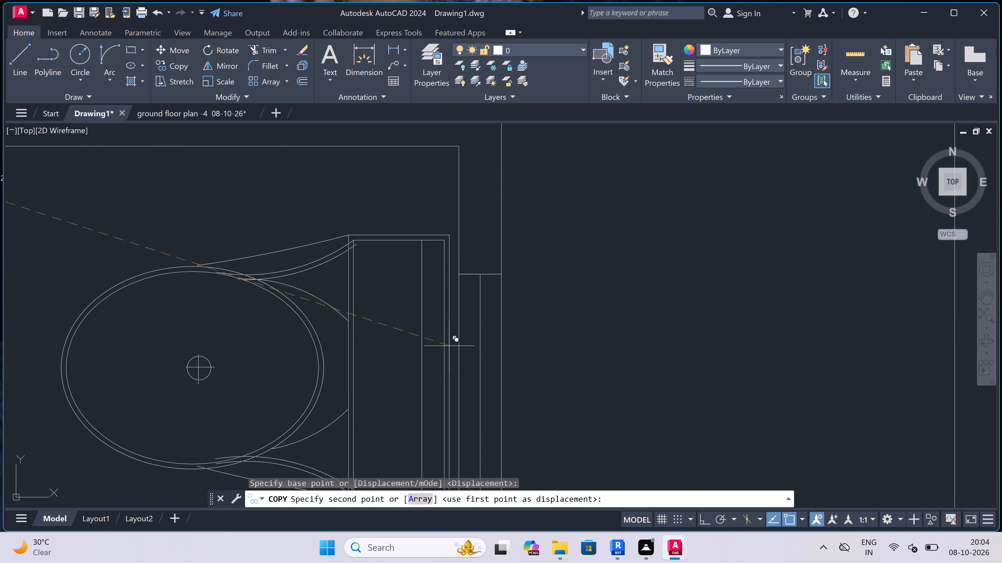
pyautogui.click(455, 371)
# Place another copy of the WC in the first floor's 7'0"x4'6" toilet, tank against the right-hand wall's window, and finish copying.
pyautogui.scroll(-4, 447, 331)
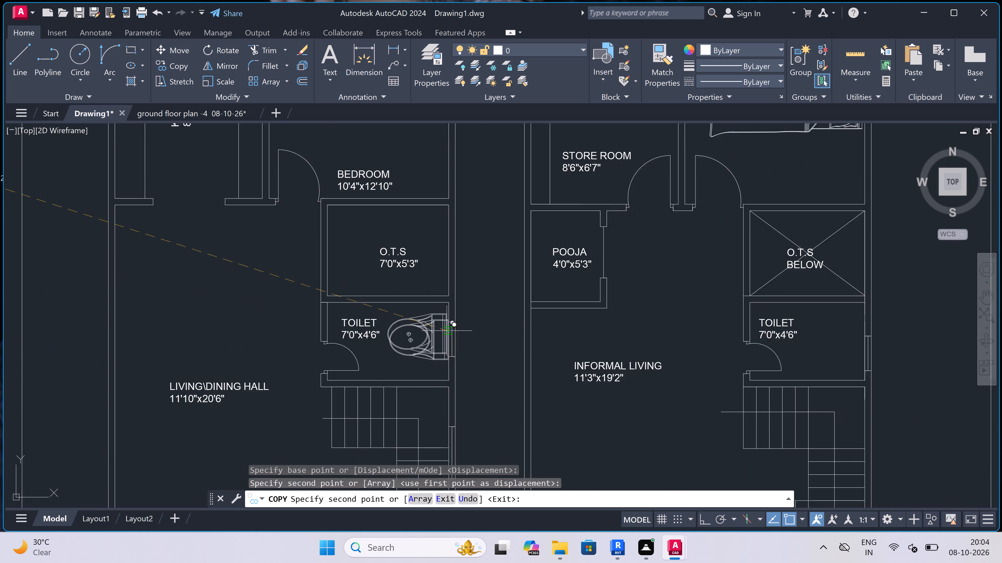
pyautogui.scroll(-2, 447, 330)
pyautogui.scroll(3, 673, 330)
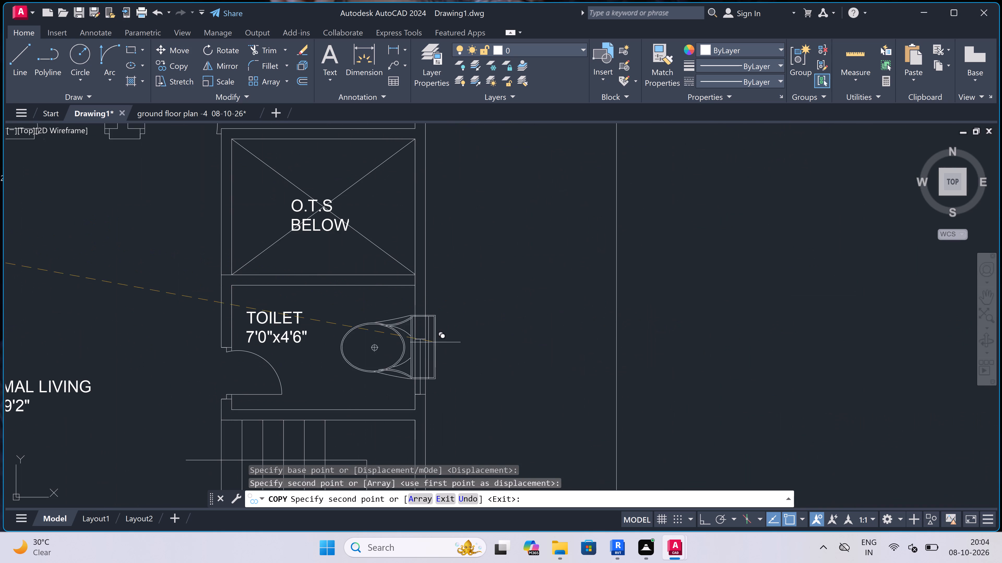
pyautogui.scroll(2, 422, 358)
pyautogui.scroll(2, 402, 346)
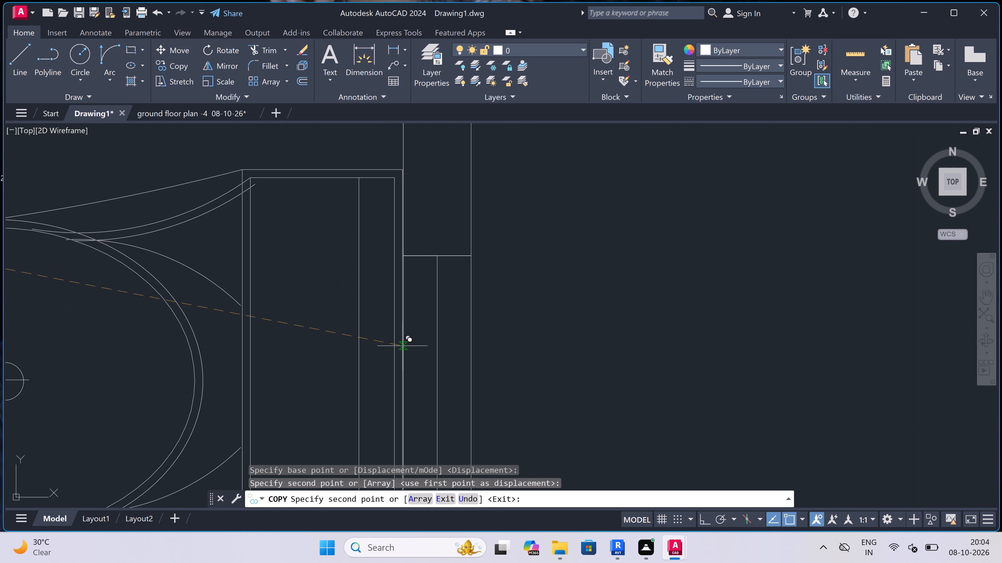
pyautogui.click(401, 342)
pyautogui.scroll(-5, 423, 296)
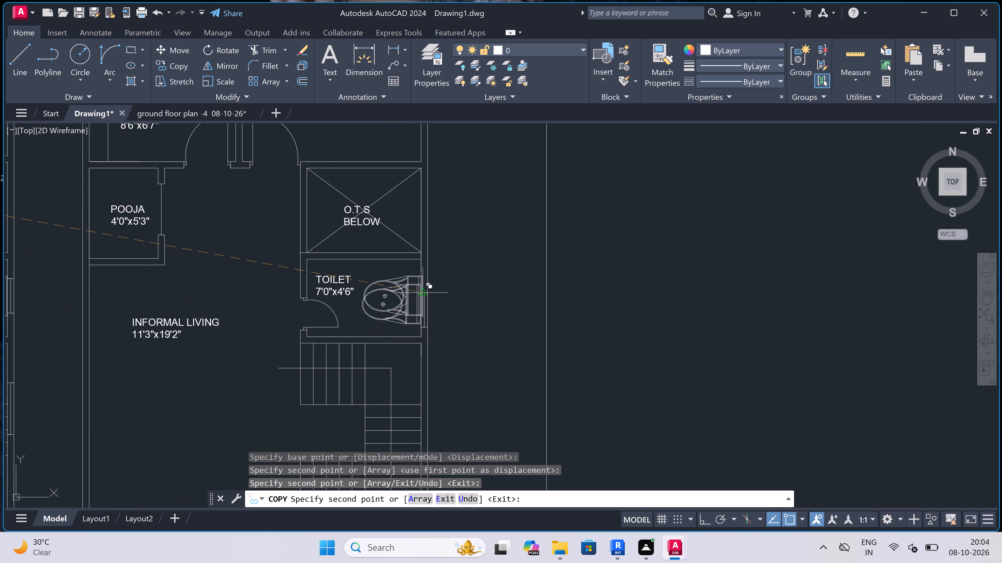
pyautogui.scroll(-2, 423, 296)
pyautogui.press('Escape')
pyautogui.scroll(-2, 407, 299)
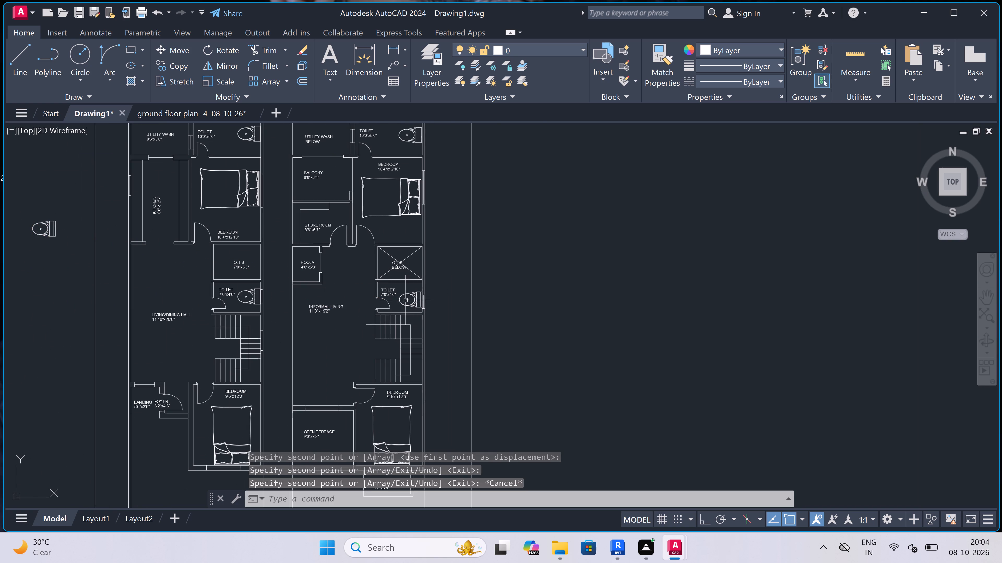
# Erase the loose bed and loose WC beside the framed plans.
pyautogui.scroll(-1, 407, 299)
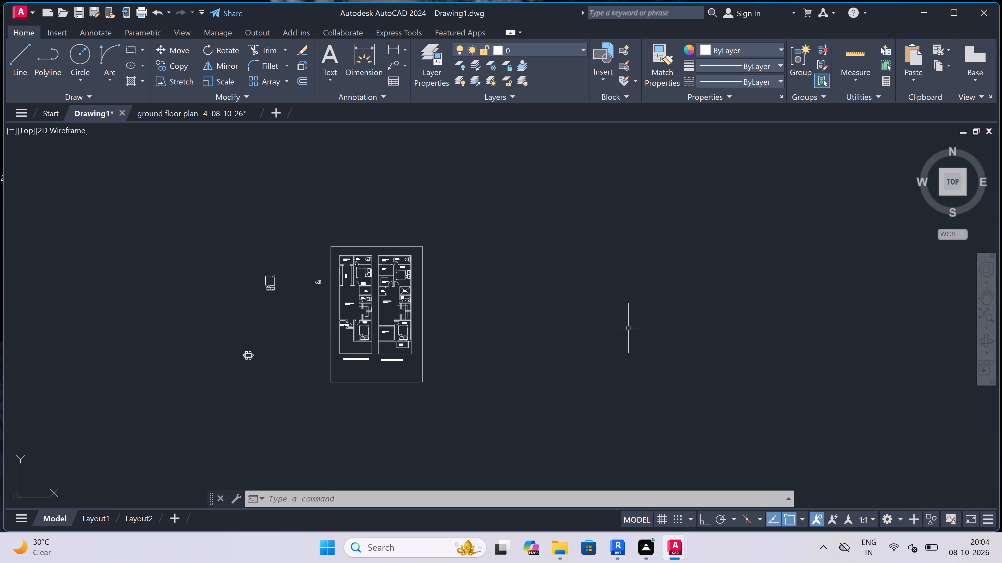
pyautogui.scroll(2, 277, 270)
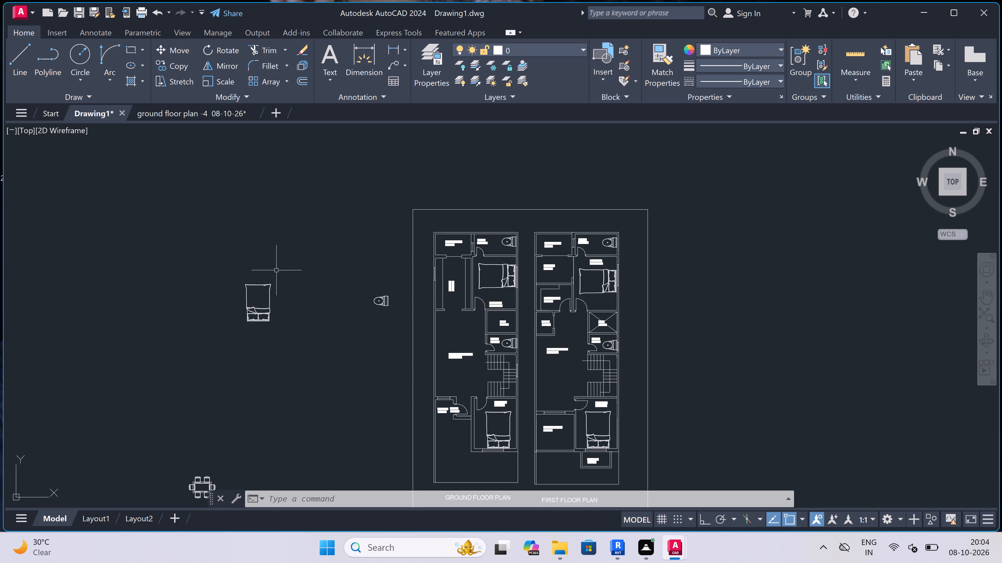
pyautogui.scroll(1, 292, 279)
pyautogui.click(303, 268)
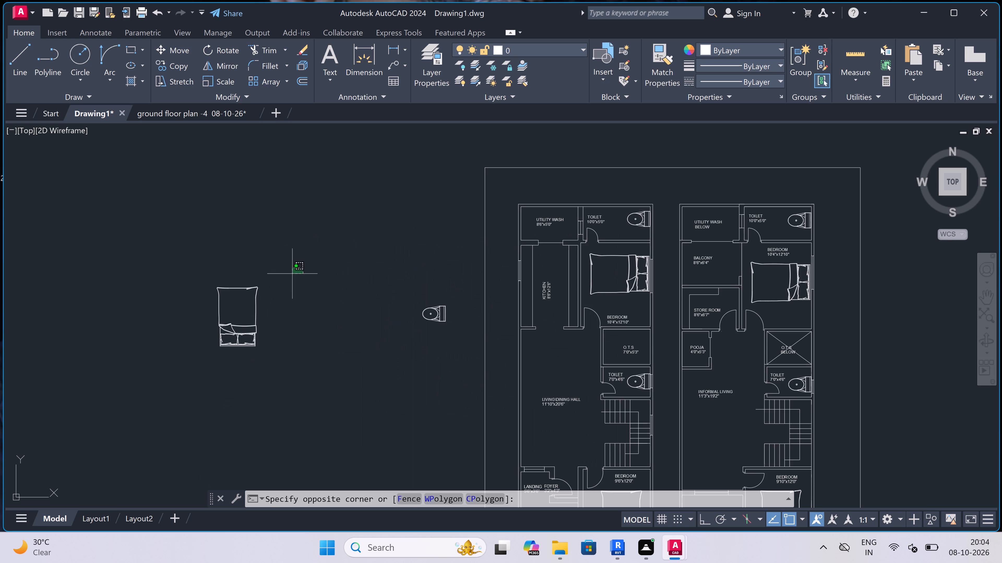
pyautogui.click(156, 393)
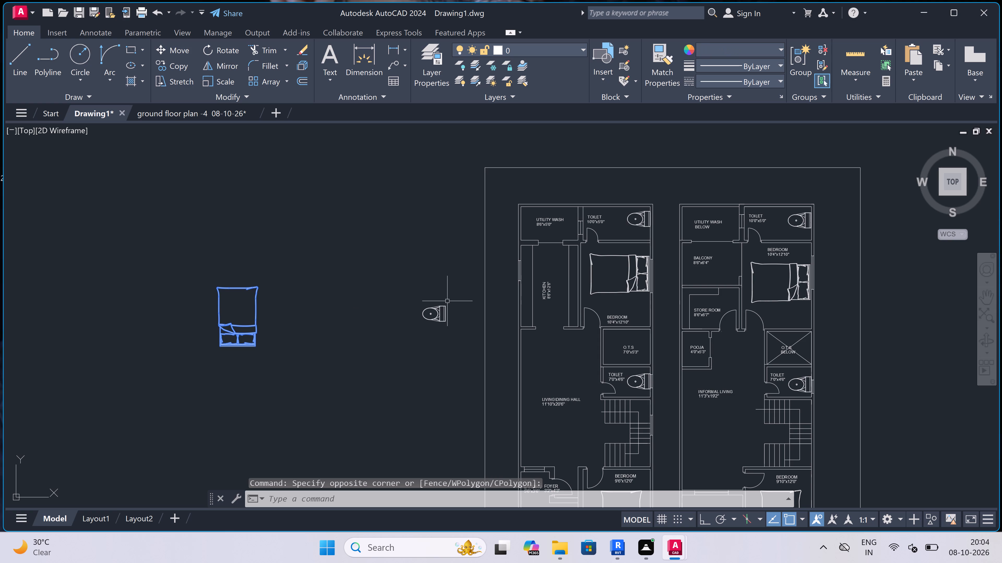
pyautogui.moveTo(466, 291); pyautogui.dragTo(463, 295)
pyautogui.click(375, 388)
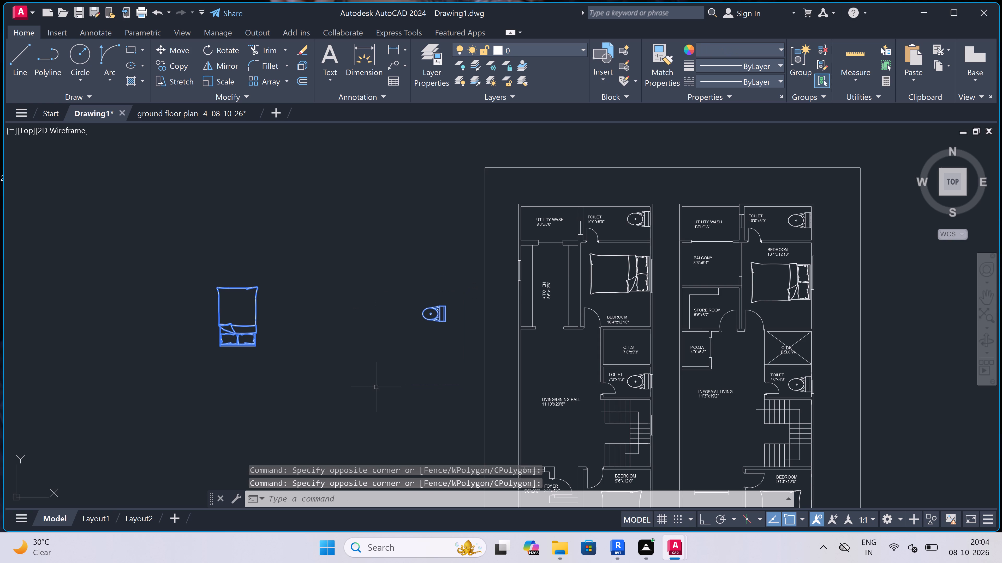
pyautogui.press('Delete')
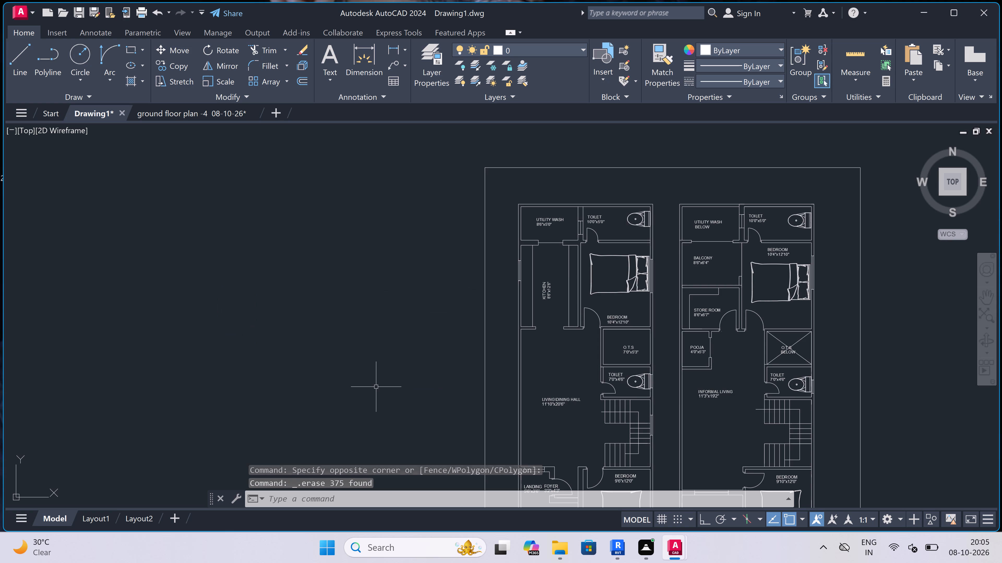
# Move the loose six-chair dining set into the ground floor's living/dining hall, above the room label and below the kitchen opening.
pyautogui.scroll(-2, 387, 357)
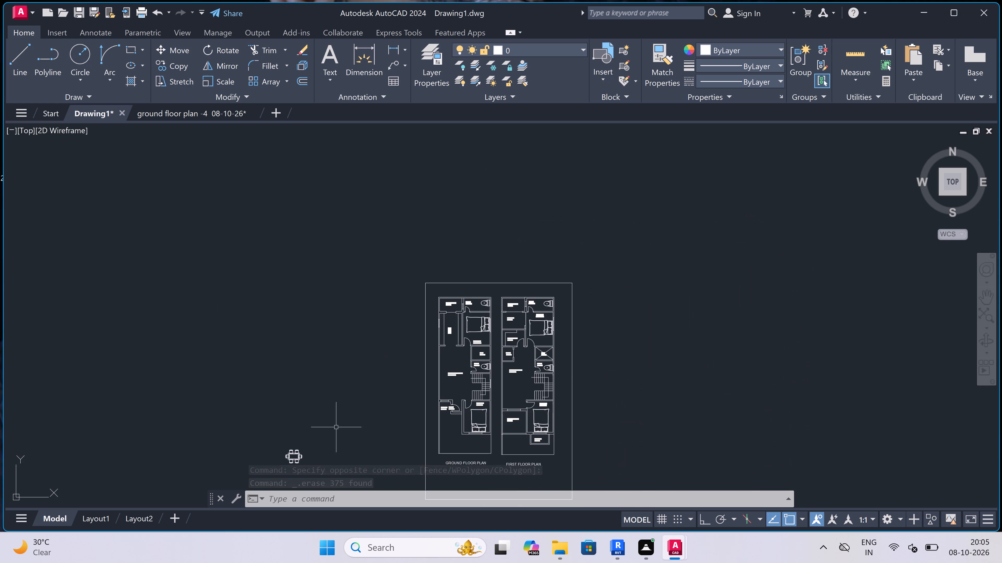
pyautogui.scroll(-3, 343, 380)
pyautogui.scroll(3, 310, 425)
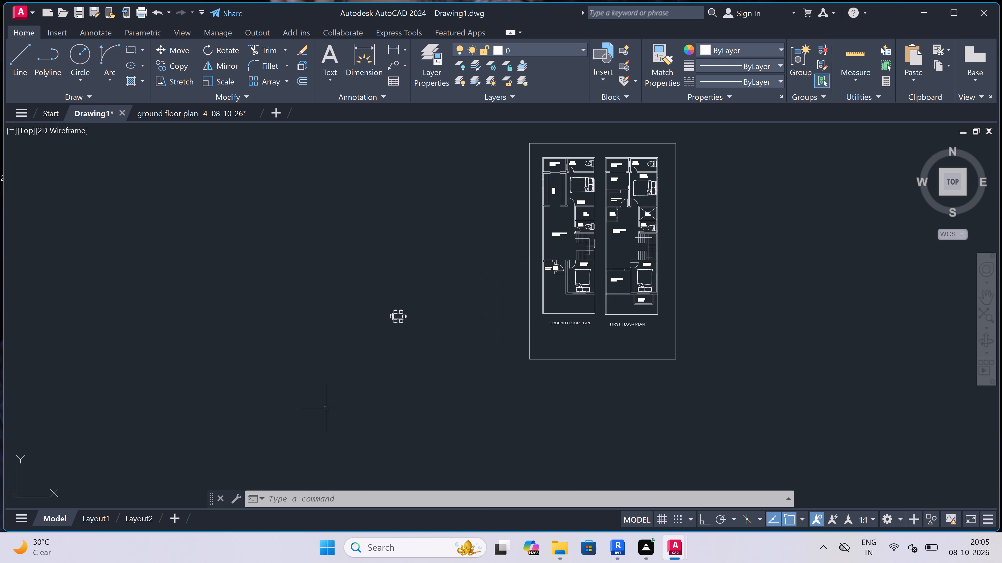
pyautogui.click(416, 277)
pyautogui.click(369, 346)
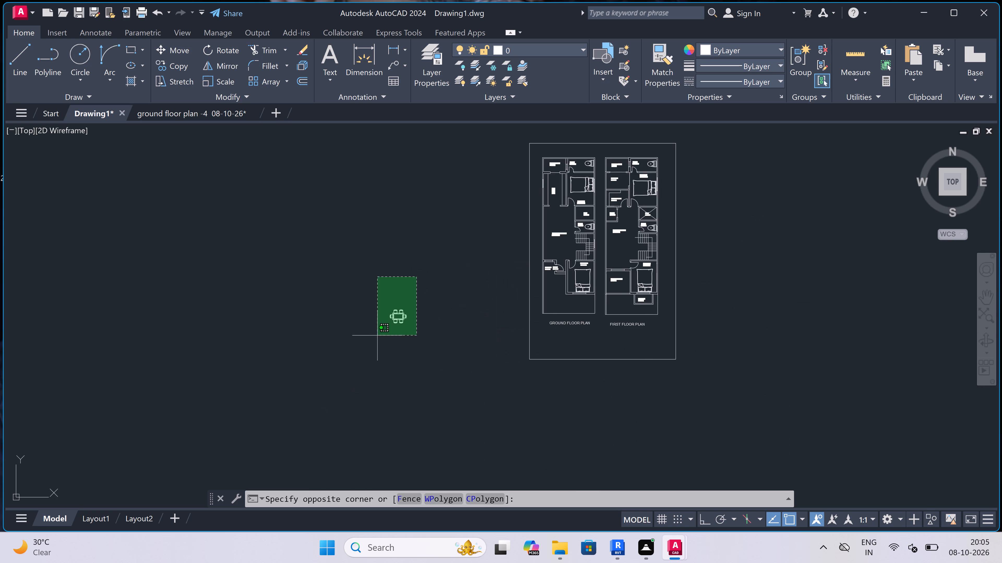
pyautogui.click(177, 48)
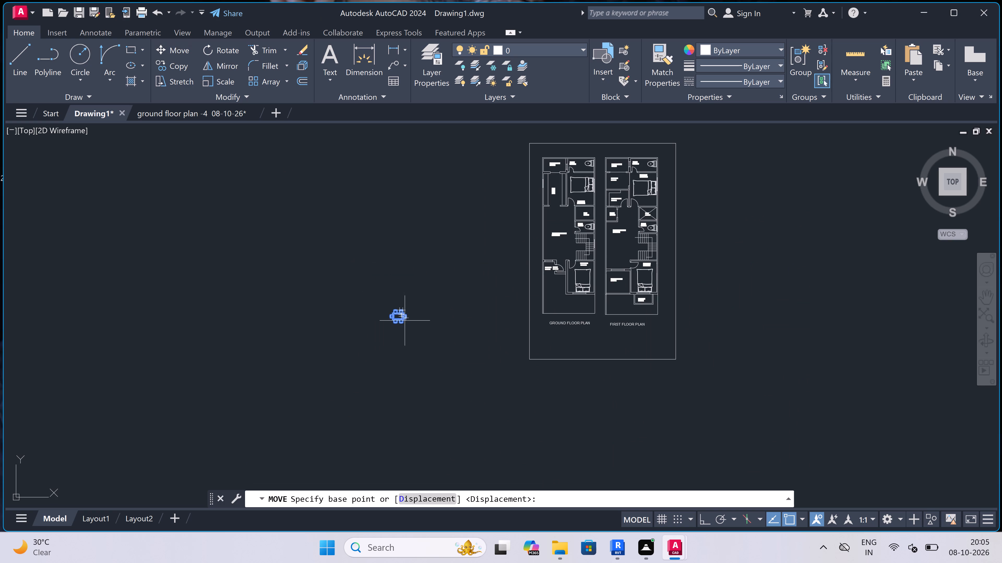
pyautogui.doubleClick(397, 318)
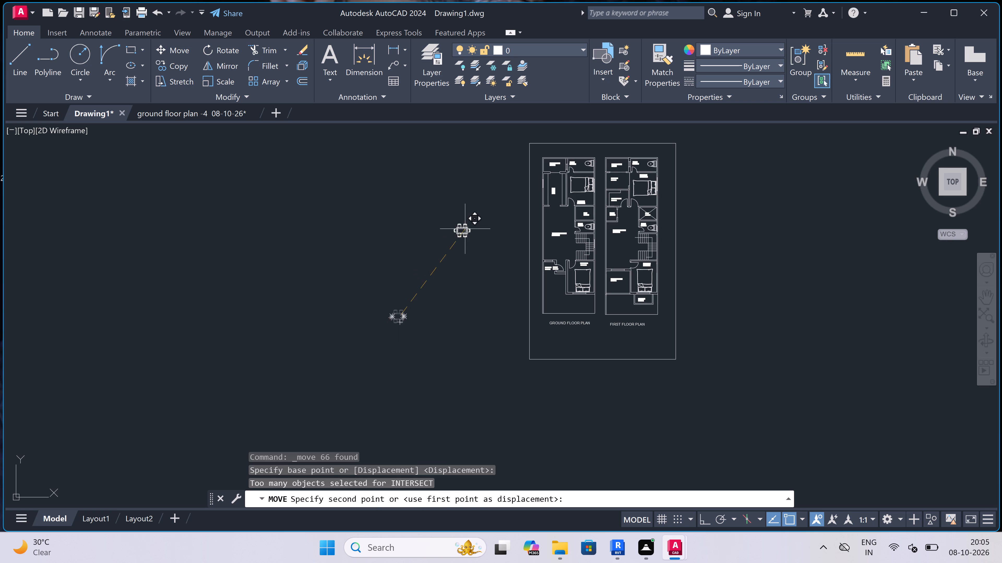
pyautogui.scroll(2, 593, 182)
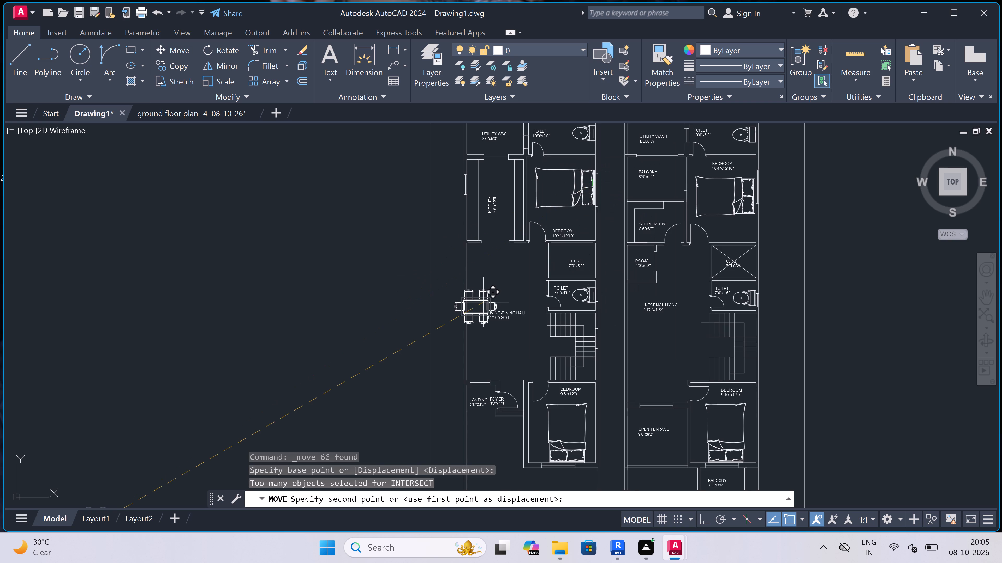
pyautogui.scroll(2, 504, 279)
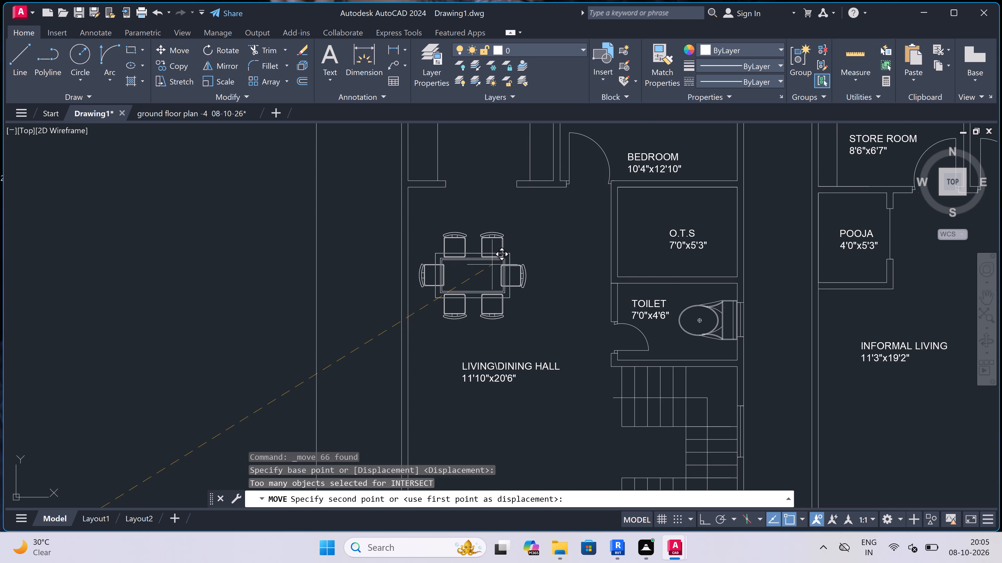
pyautogui.click(496, 264)
pyautogui.press('Escape')
# Scale the six-chair dining set in the living/dining hall down freehand about its table's centre, making it moderately smaller.
pyautogui.scroll(-1, 391, 296)
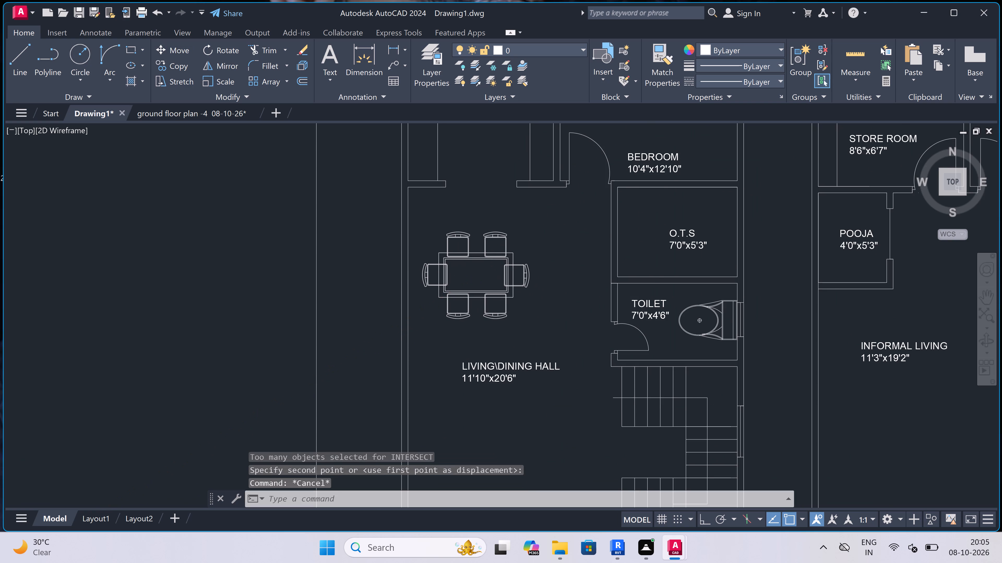
pyautogui.scroll(-2, 391, 296)
pyautogui.scroll(3, 418, 272)
pyautogui.scroll(-1, 452, 290)
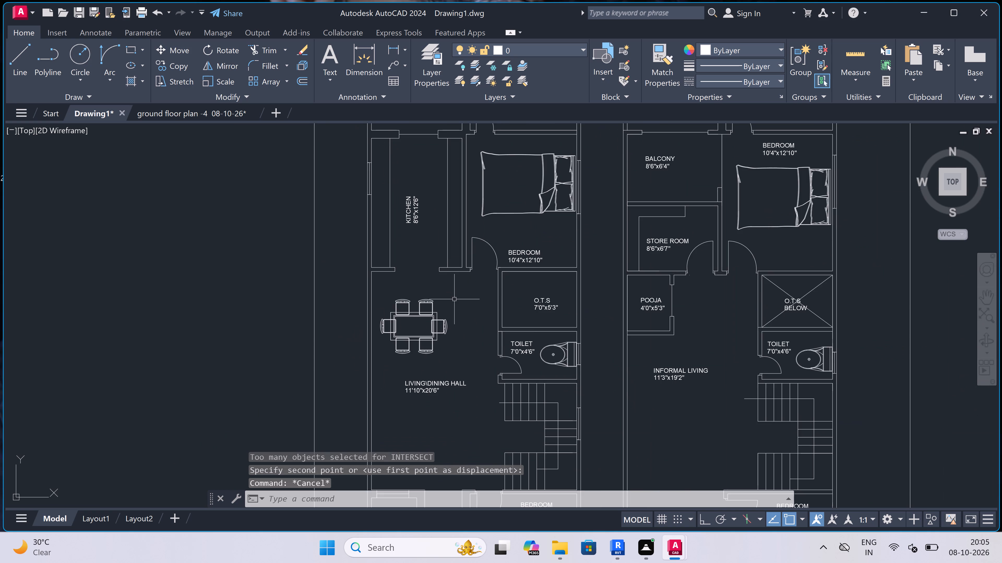
pyautogui.scroll(1, 454, 310)
pyautogui.click(470, 287)
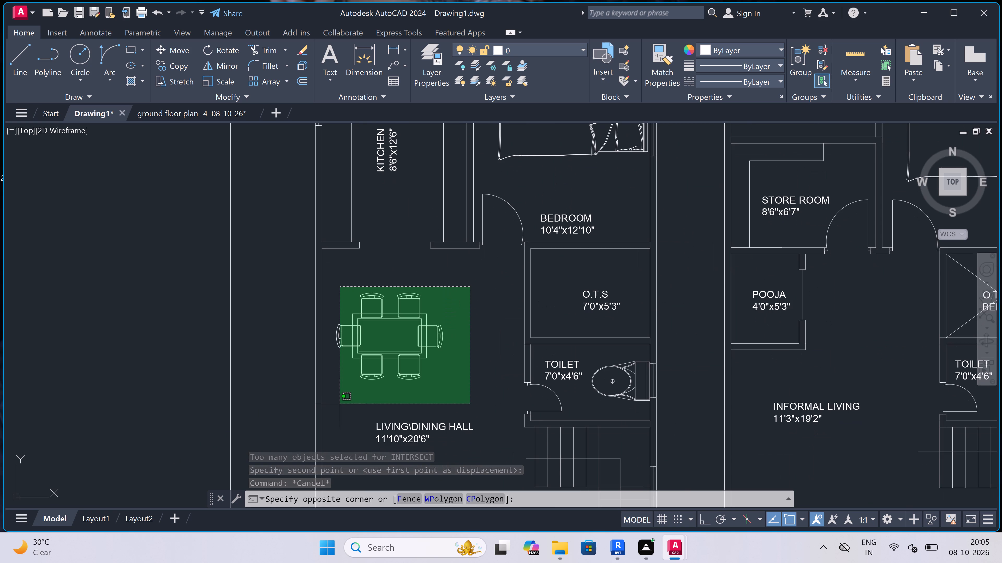
pyautogui.click(330, 391)
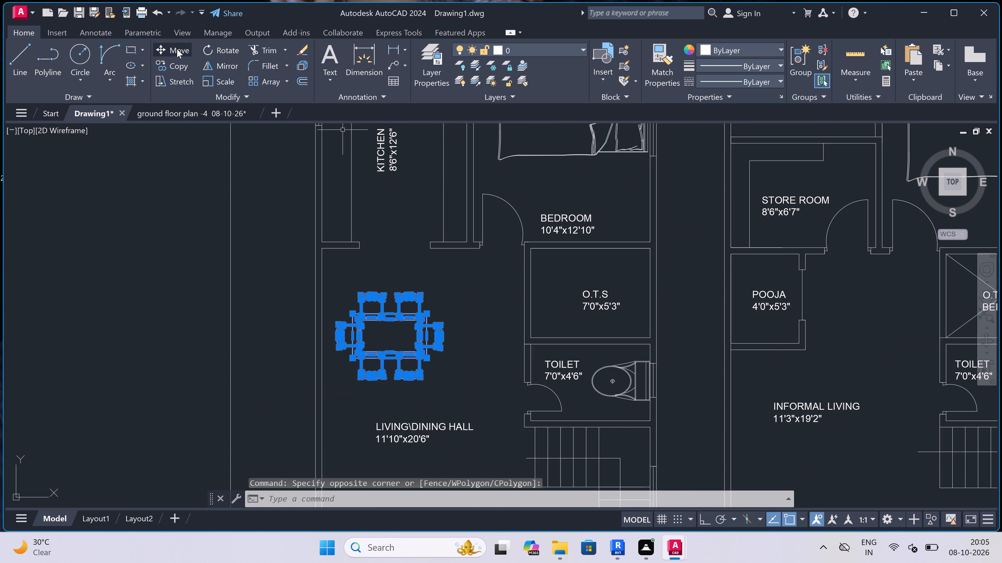
pyautogui.click(220, 77)
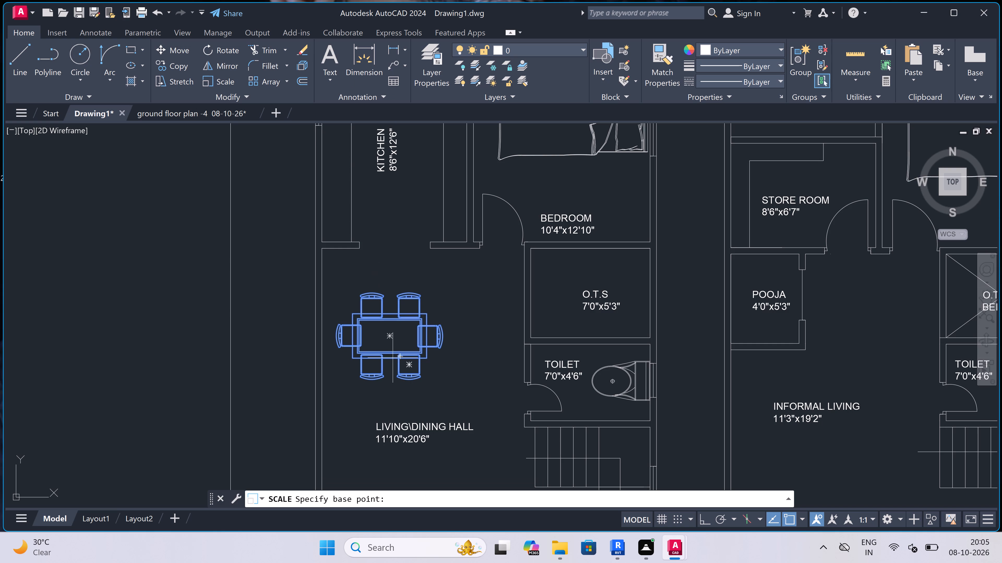
pyautogui.click(389, 333)
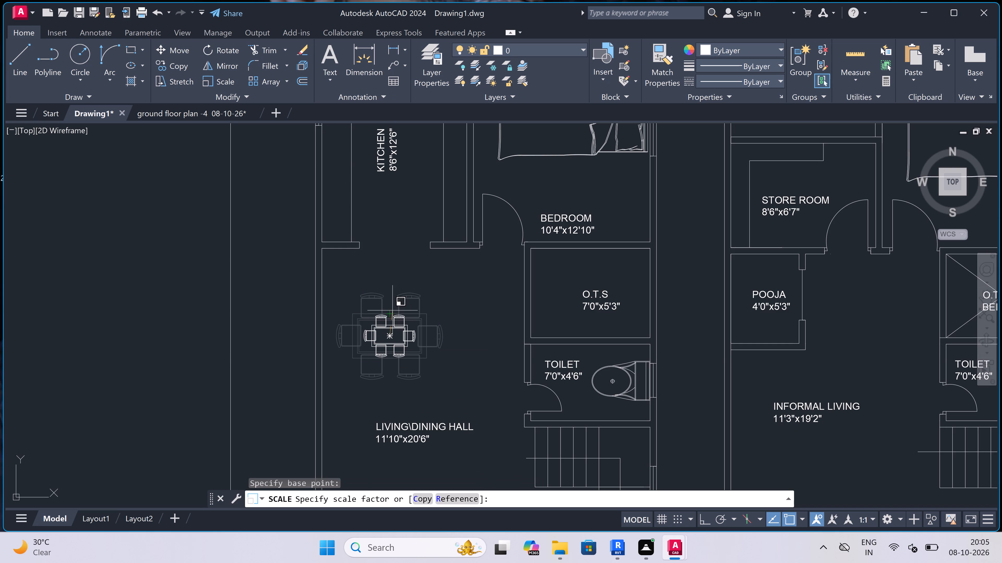
pyautogui.click(396, 302)
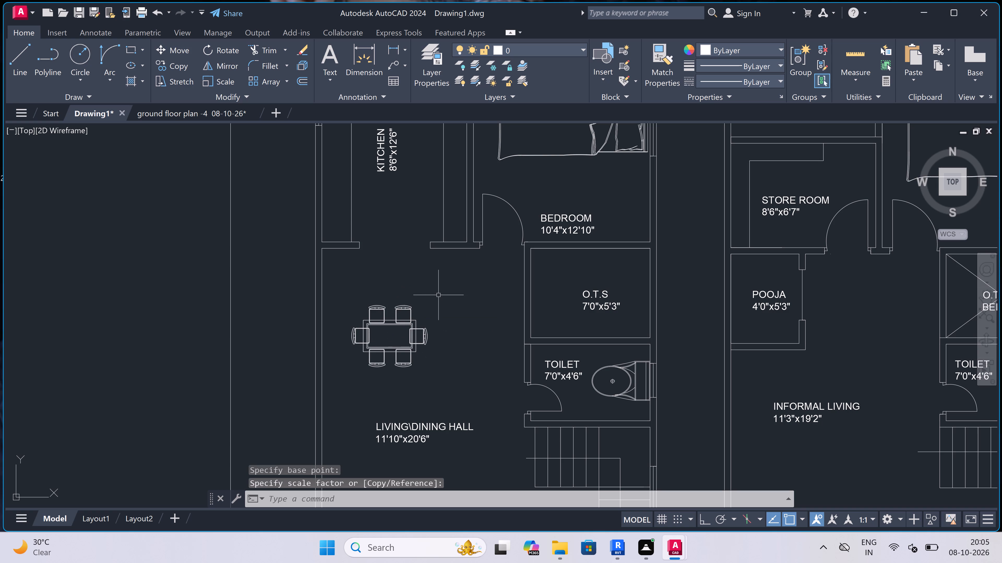
# Move the dining set up and left in the living/dining hall, close to the left wall and just below the kitchen opening.
pyautogui.click(451, 293)
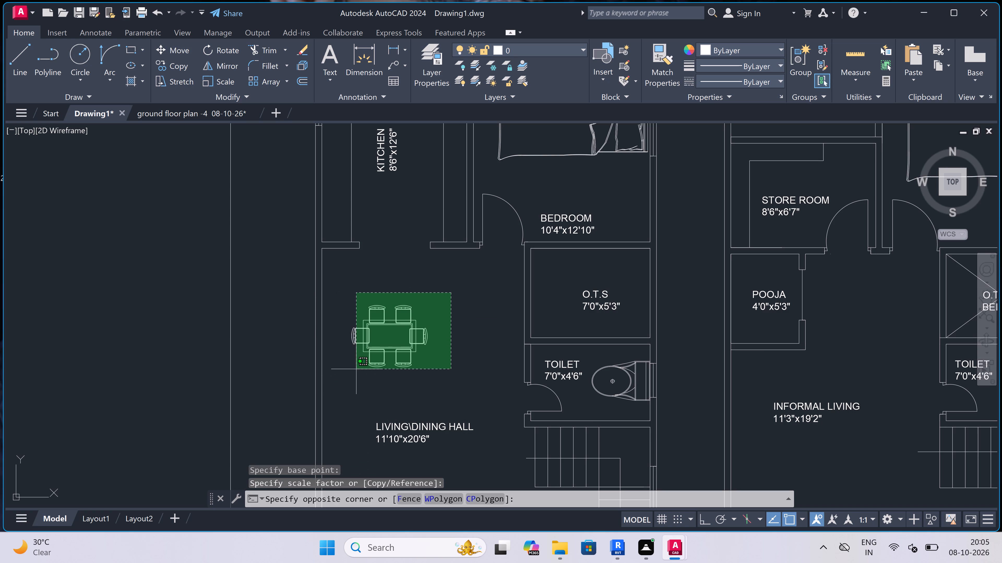
pyautogui.click(345, 373)
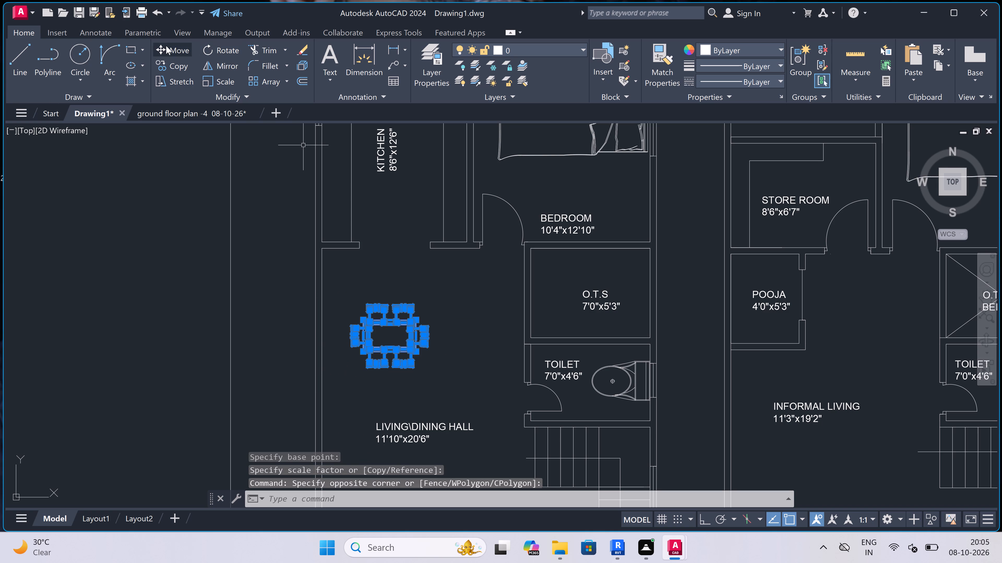
pyautogui.doubleClick(166, 45)
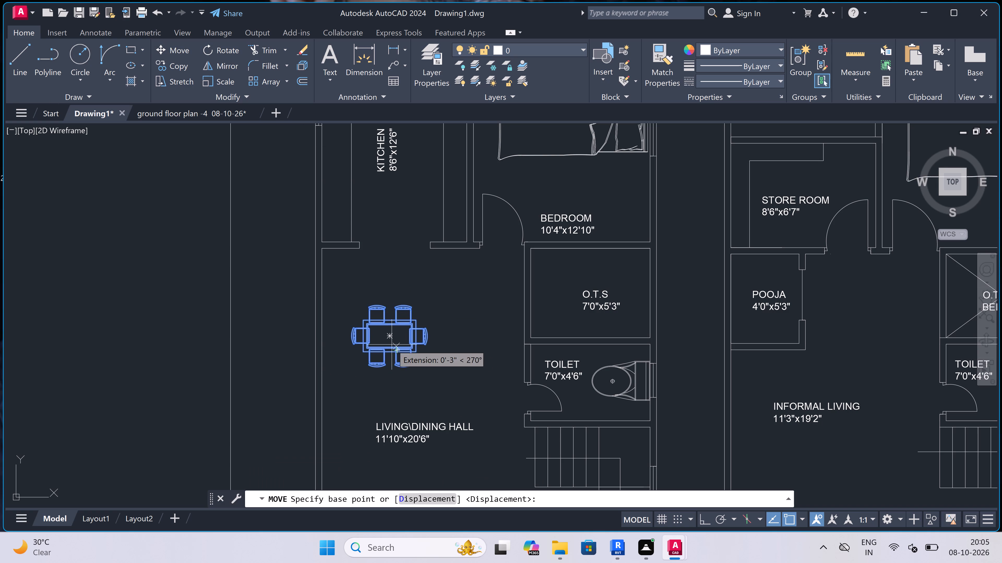
pyautogui.click(390, 338)
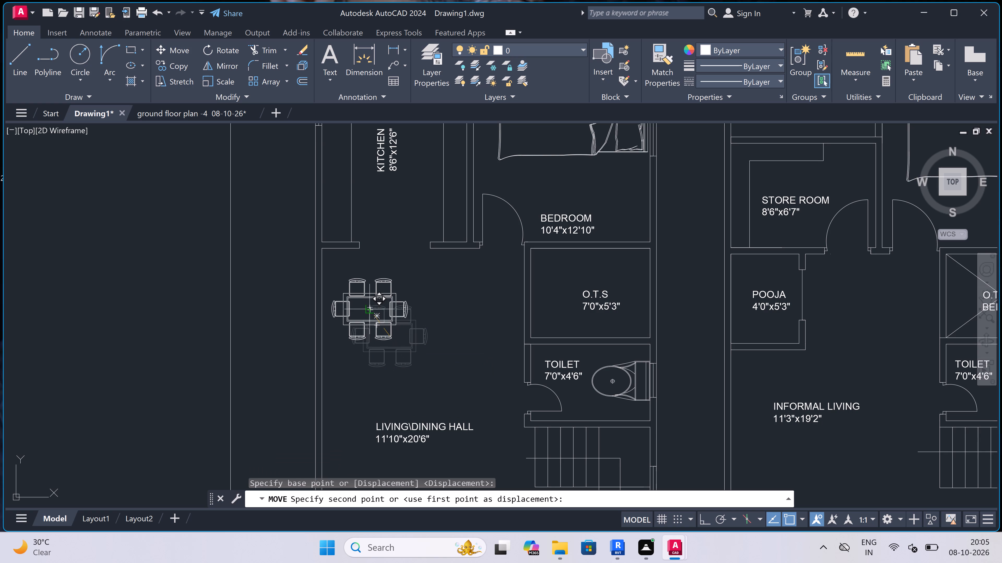
pyautogui.click(369, 302)
pyautogui.press('Escape')
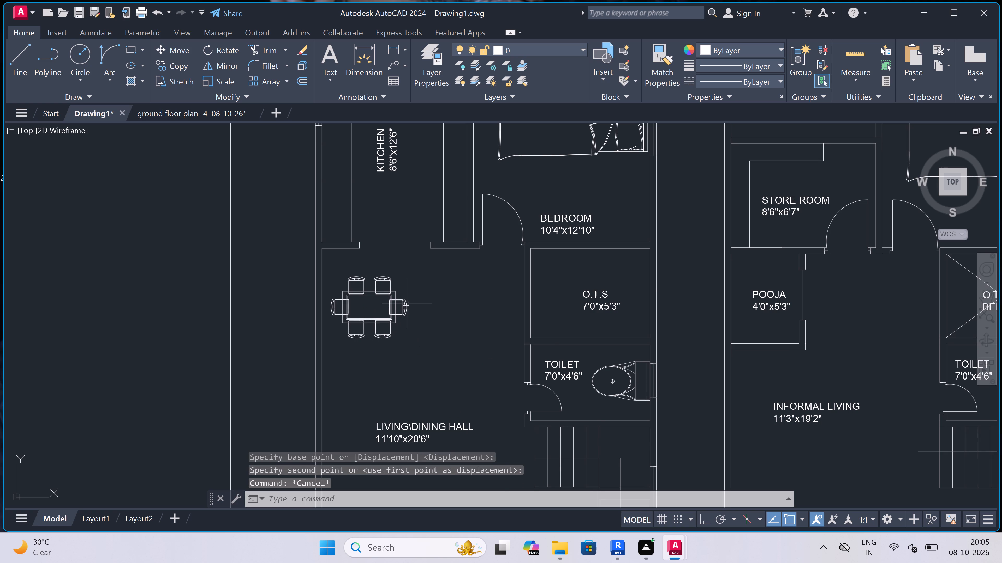
# Move the ground floor's LIVING\DINING HALL label up and right, clear of the dining set and beside the 7'0"x4'6" toilet.
pyautogui.scroll(-3, 408, 300)
pyautogui.scroll(-2, 409, 353)
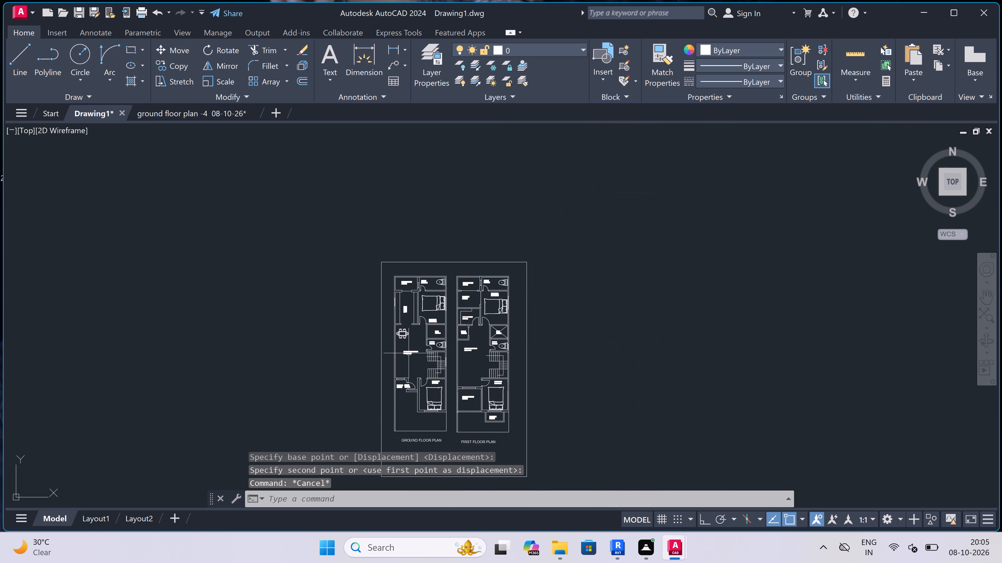
pyautogui.scroll(2, 409, 361)
pyautogui.scroll(1, 404, 338)
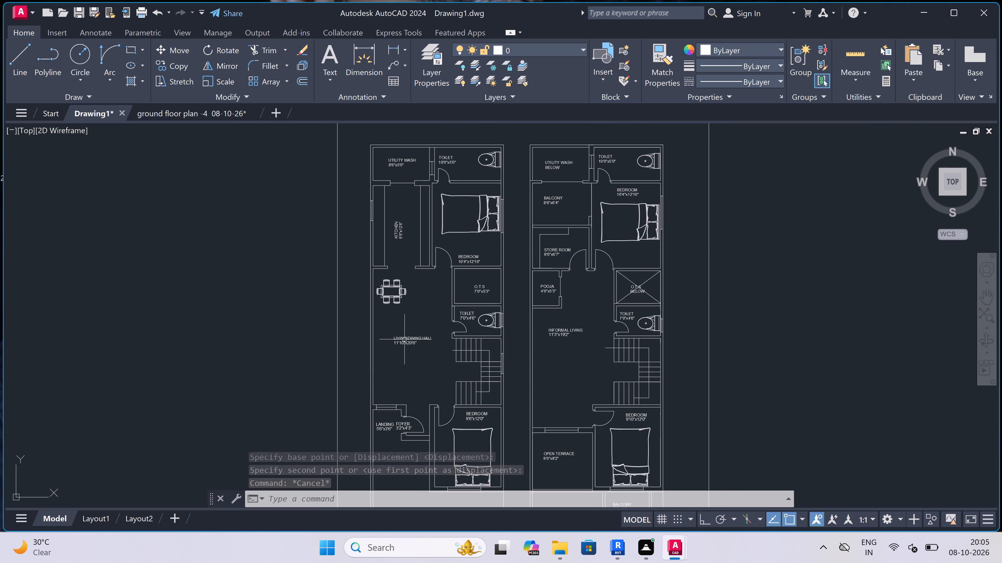
pyautogui.scroll(1, 404, 335)
pyautogui.click(403, 340)
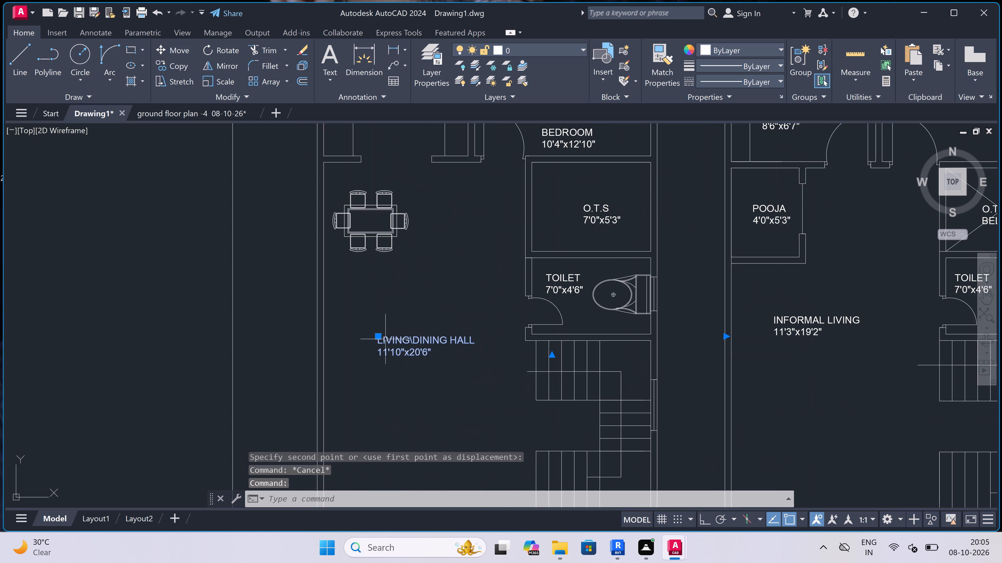
pyautogui.click(377, 336)
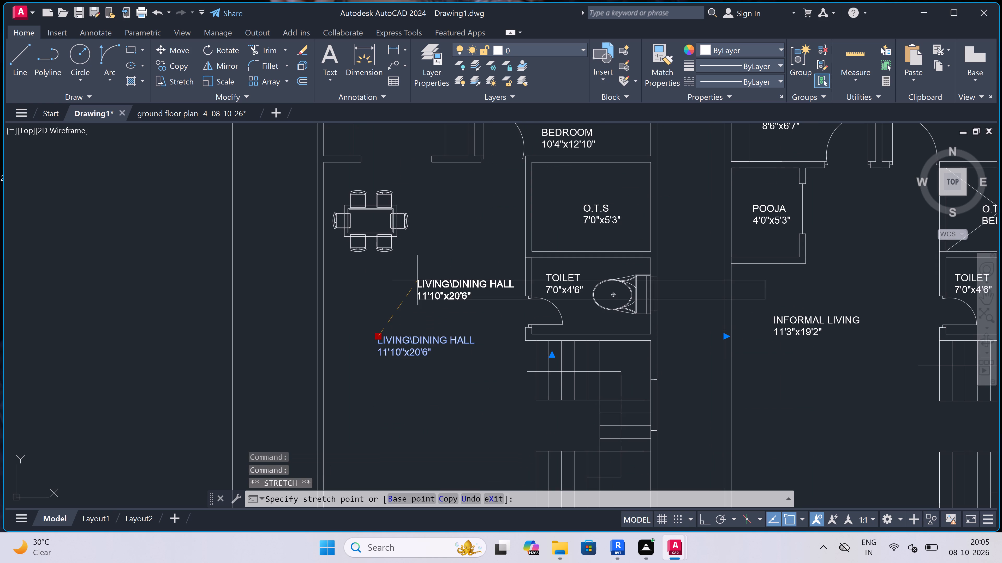
pyautogui.click(417, 280)
pyautogui.press('Escape')
# Open the recent drawing living_room_furniture (1).dwg.
pyautogui.scroll(-3, 399, 309)
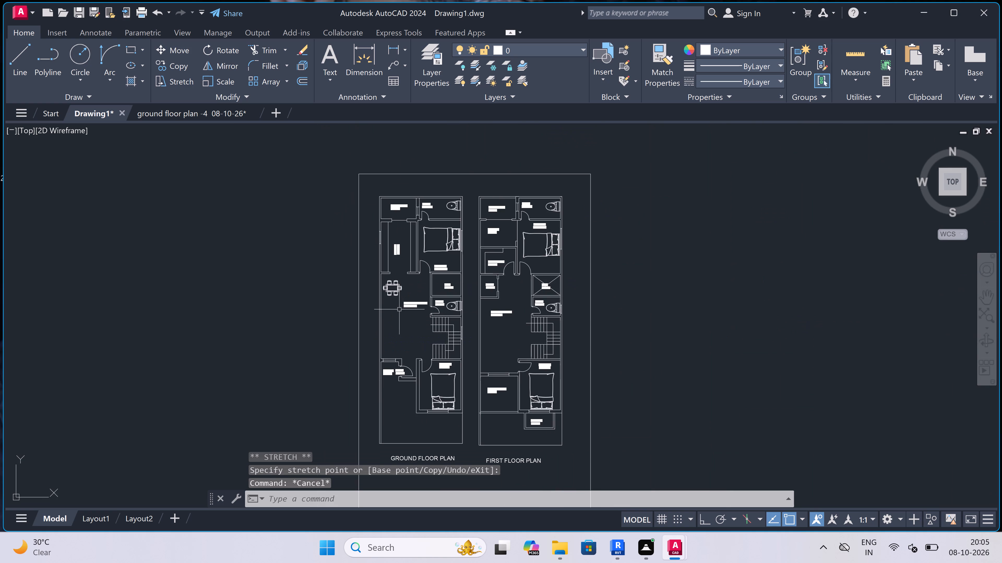
pyautogui.scroll(3, 505, 314)
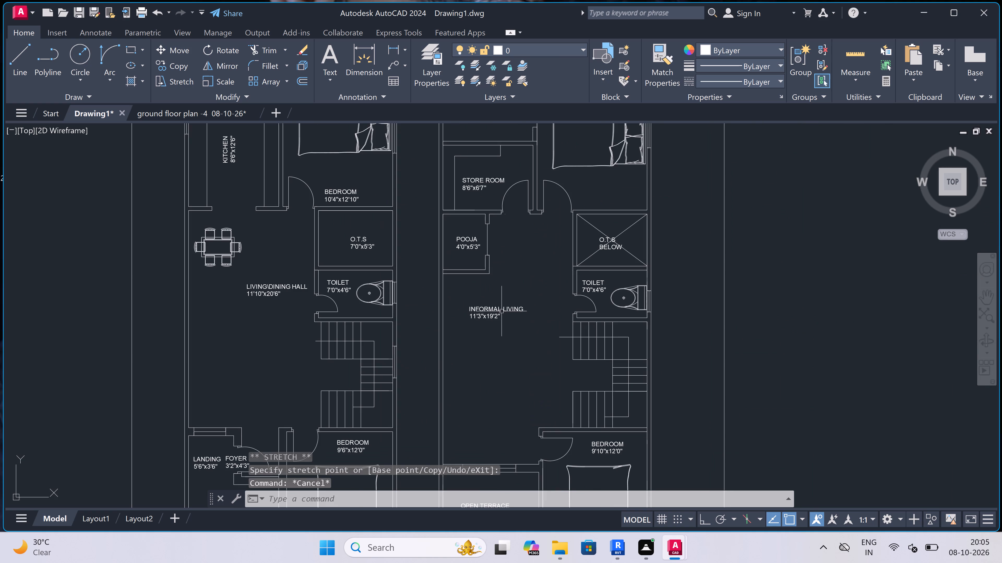
pyautogui.scroll(-2, 496, 308)
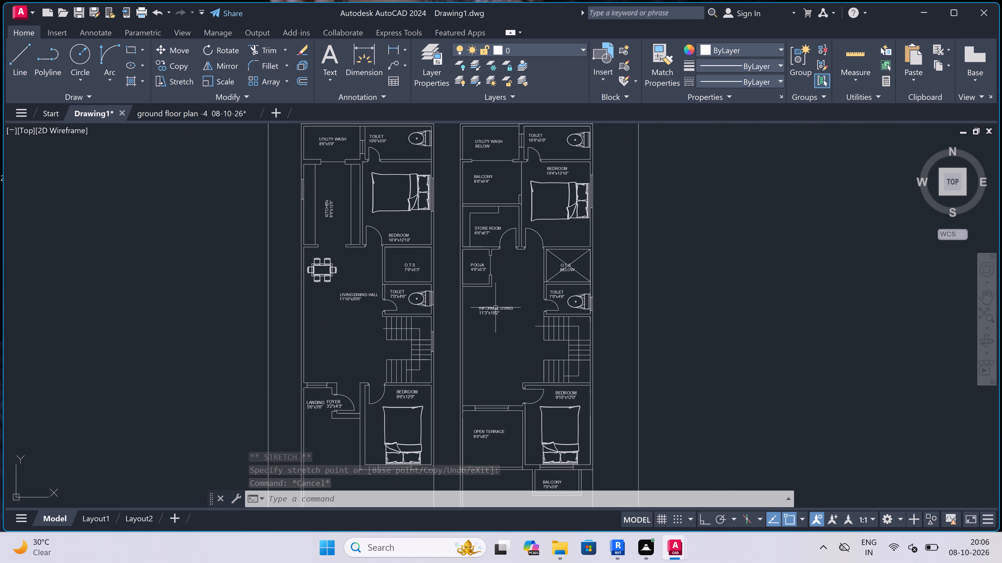
pyautogui.scroll(1, 491, 313)
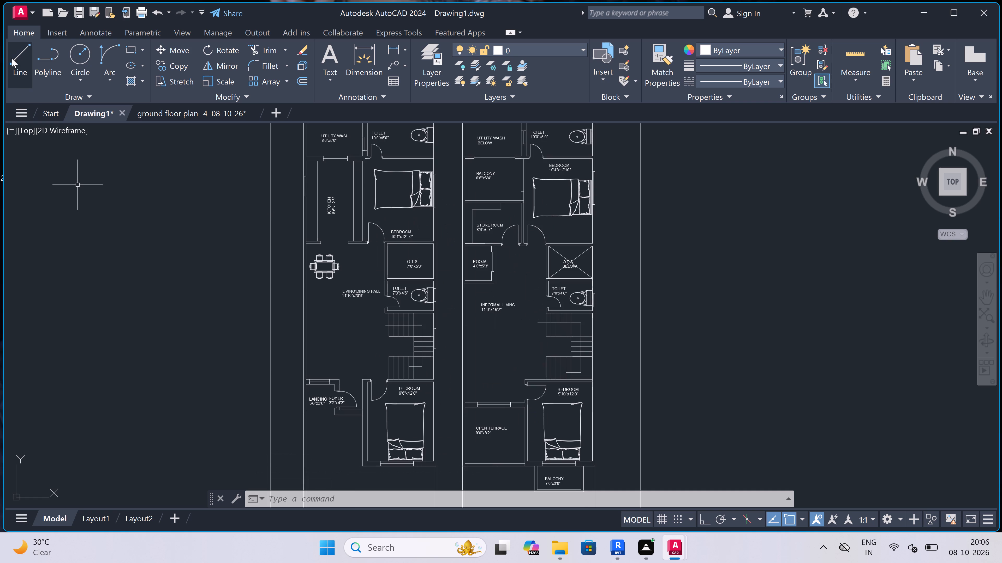
pyautogui.click(22, 7)
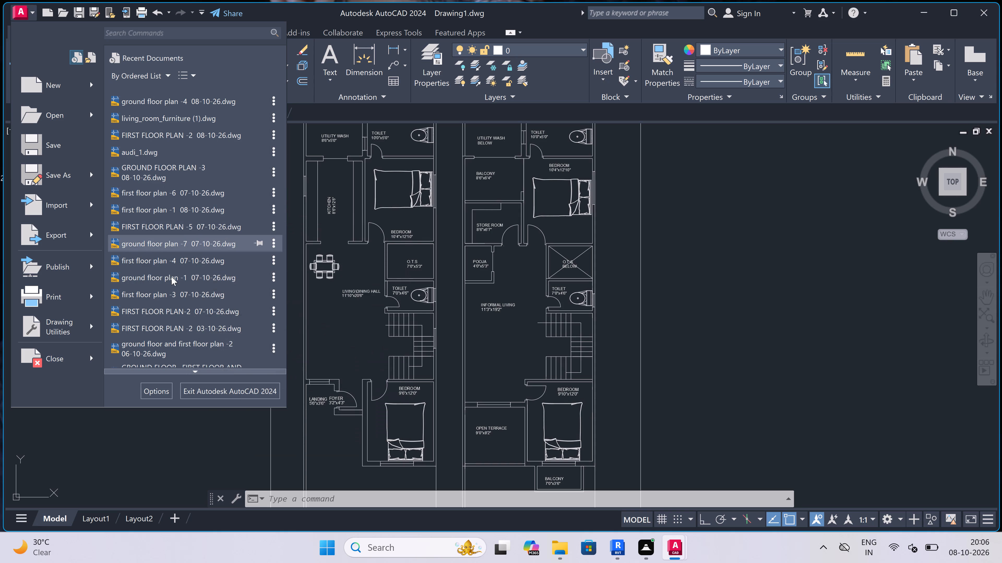
pyautogui.scroll(-1, 171, 276)
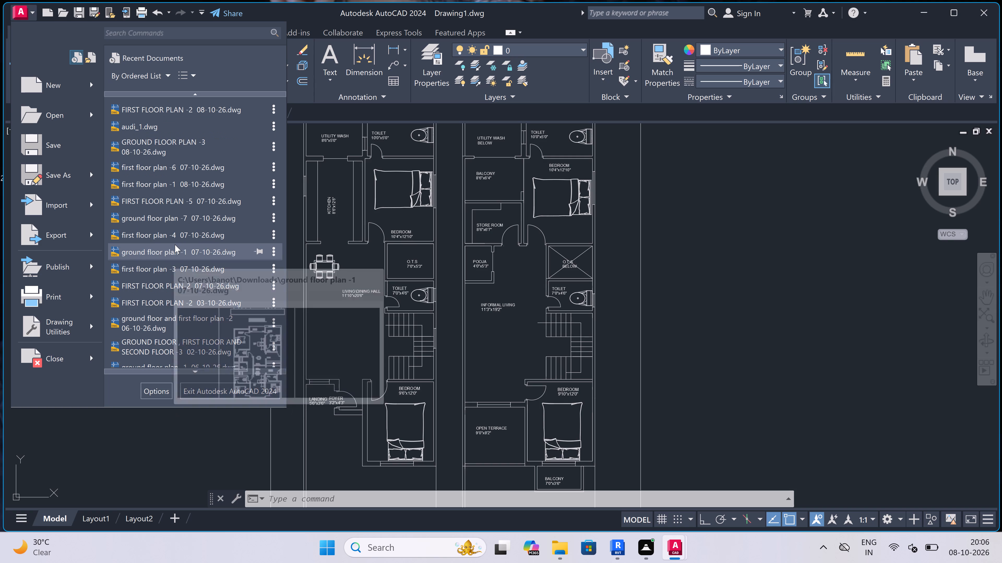
pyautogui.scroll(4, 175, 244)
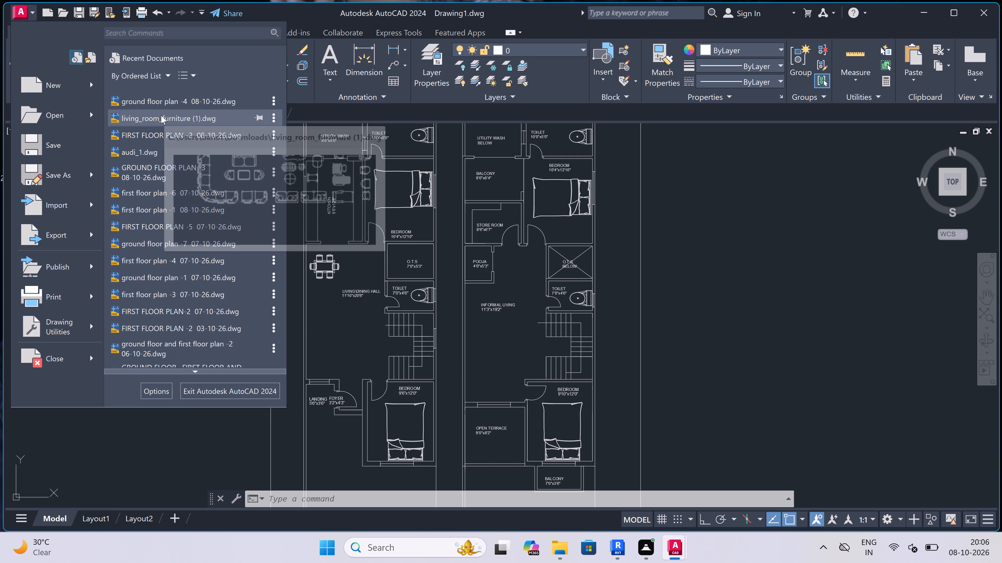
pyautogui.tripleClick(161, 115)
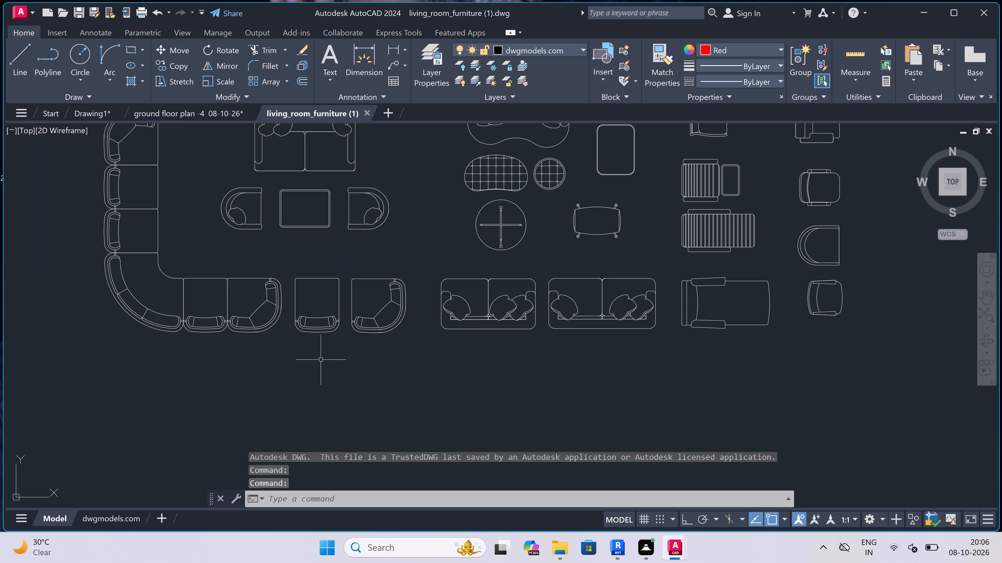
# Copy the two cushioned two-seat sofas in the bottom row of the furniture drawing and paste them into Drawing1 beside the framed plans.
pyautogui.scroll(-3, 397, 377)
pyautogui.scroll(1, 513, 372)
pyautogui.scroll(2, 389, 376)
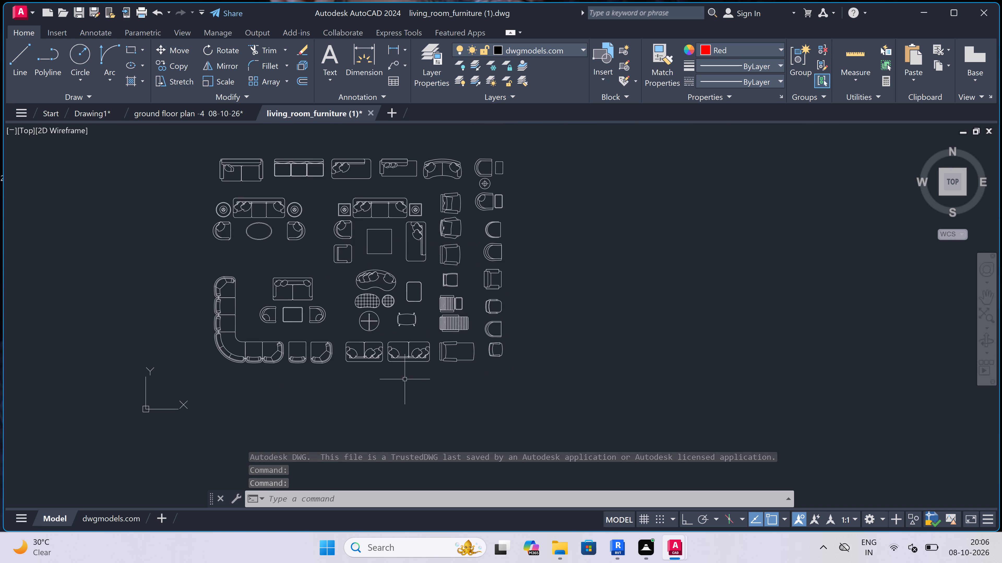
pyautogui.click(506, 279)
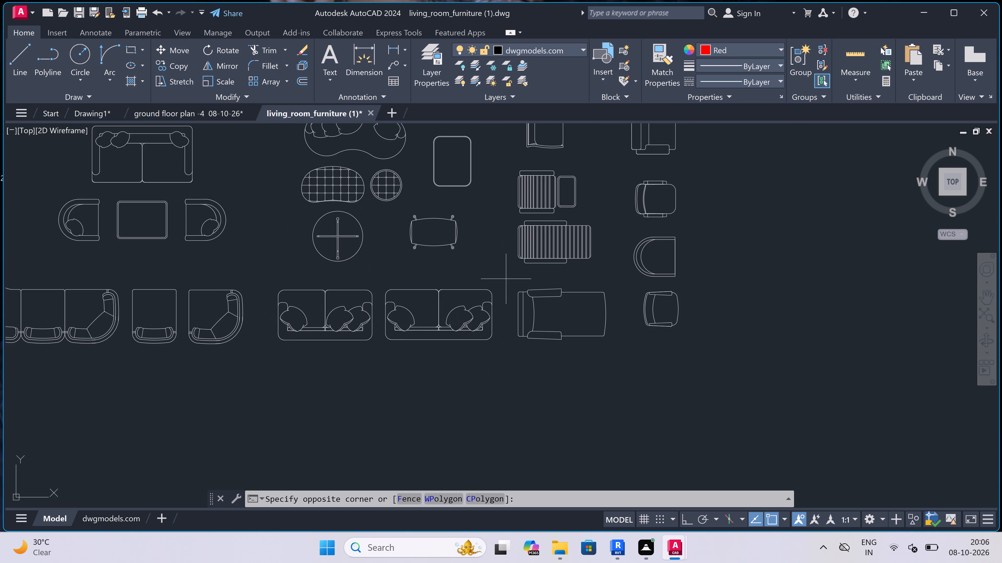
pyautogui.click(267, 395)
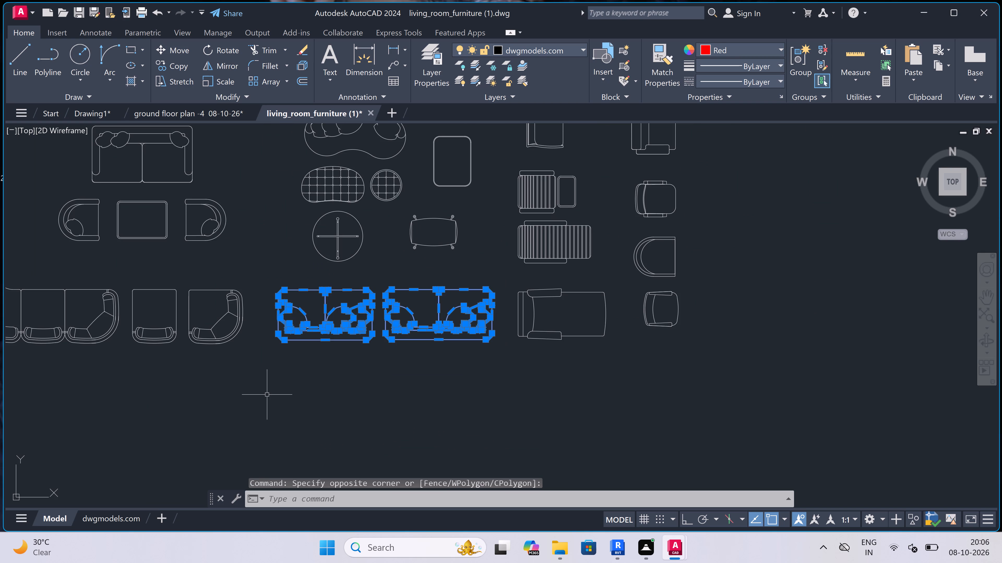
pyautogui.hotkey('ctrl', 'c')
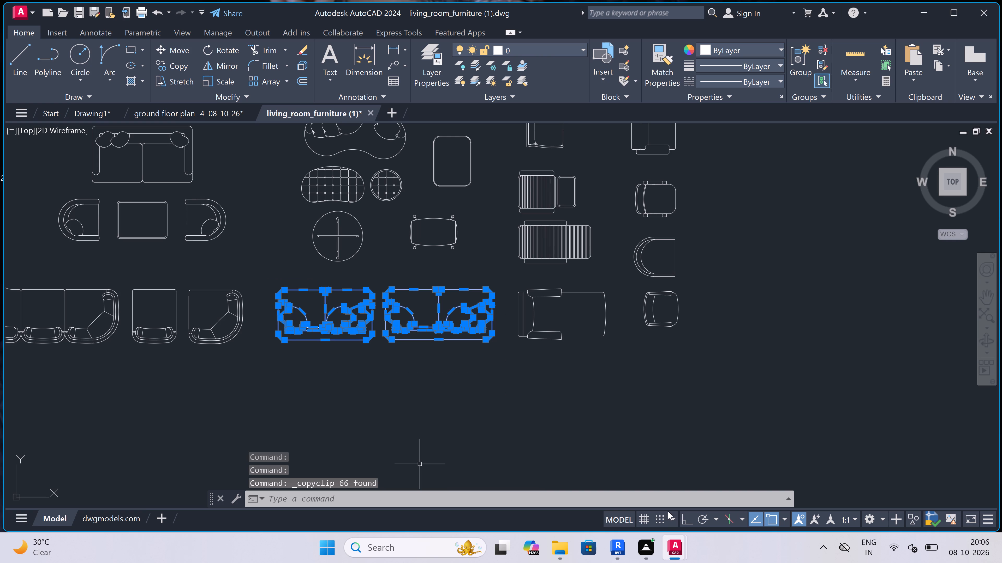
pyautogui.click(559, 484)
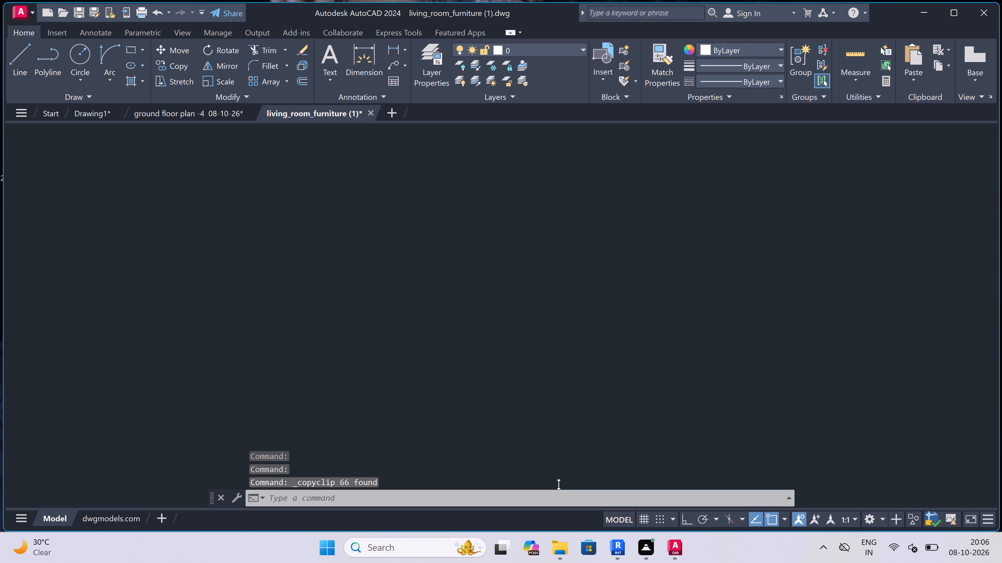
pyautogui.hotkey('ctrl', 'v')
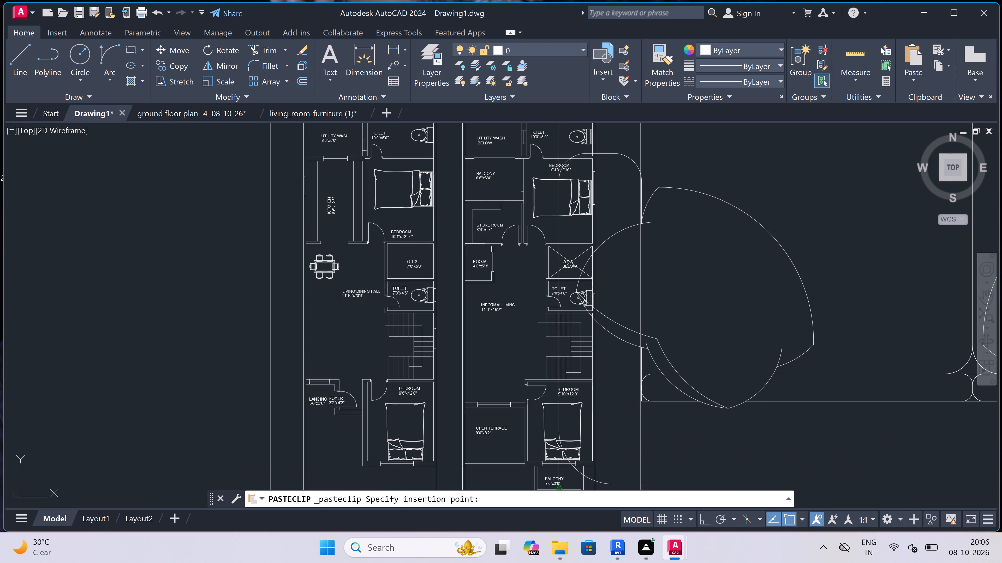
pyautogui.scroll(-5, 348, 301)
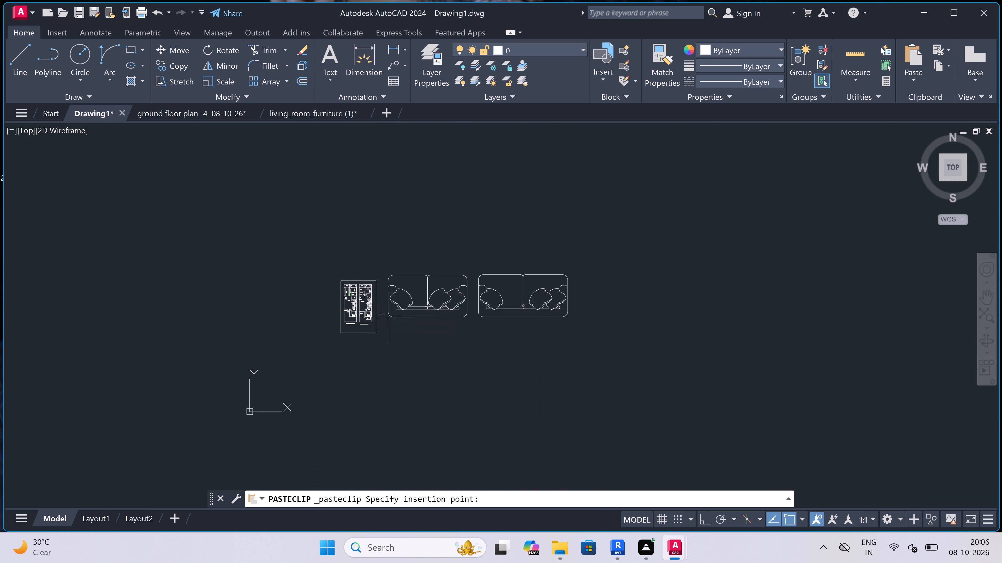
pyautogui.click(408, 345)
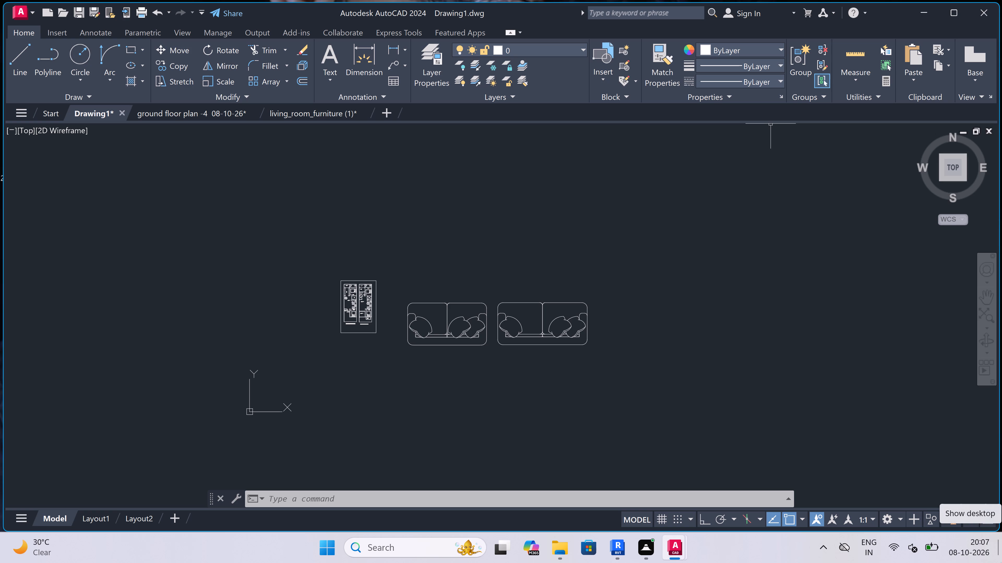
# Scale the two oversized pasted sofas down together until they suit the room sizes in the framed floor plans.
pyautogui.scroll(-2, 1000, 562)
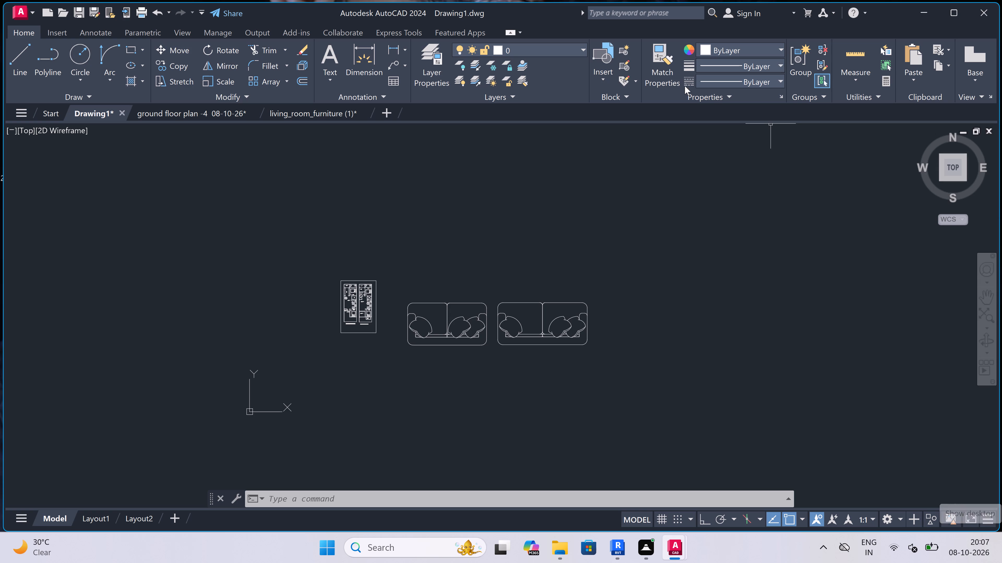
pyautogui.scroll(1, 378, 364)
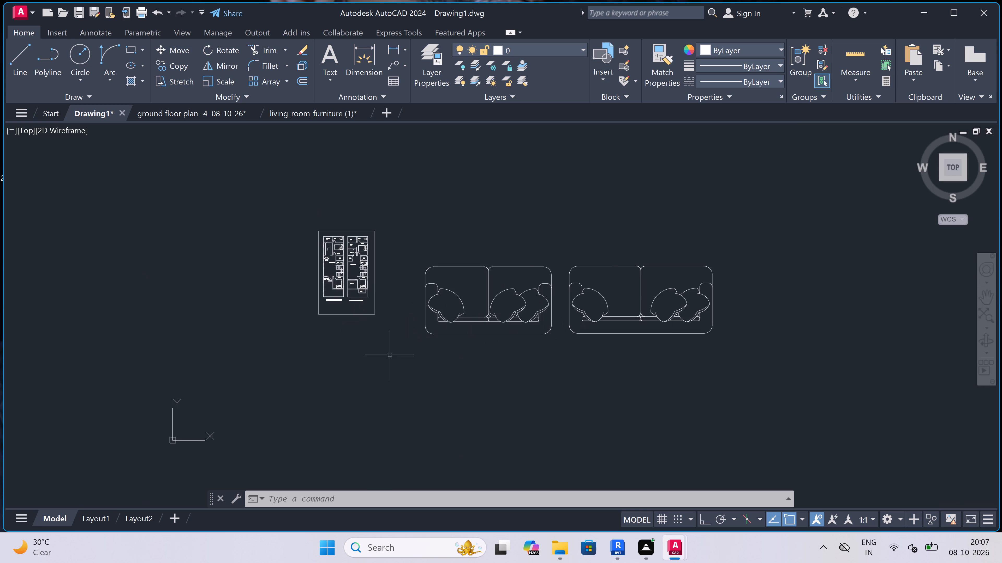
pyautogui.moveTo(751, 243); pyautogui.dragTo(750, 246)
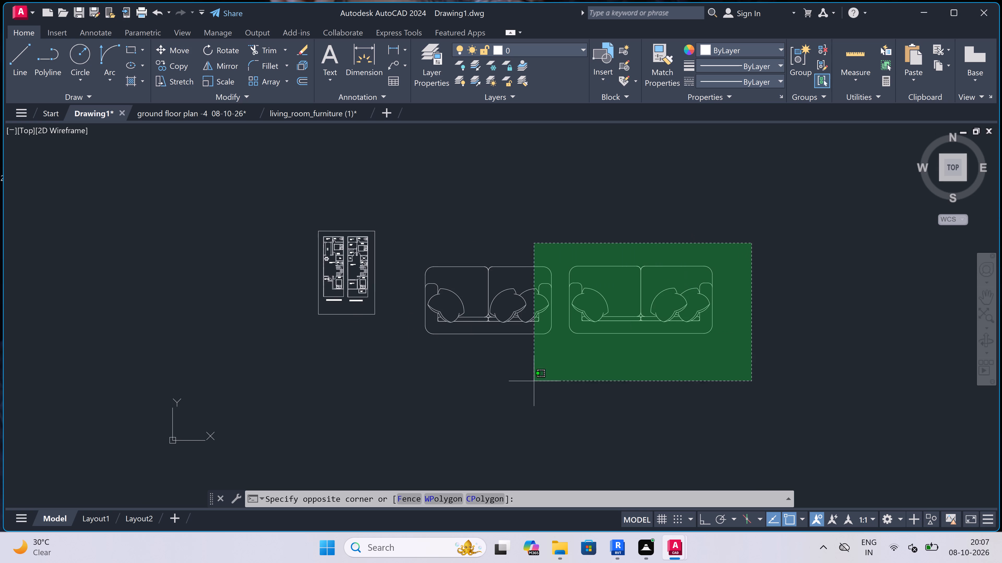
pyautogui.click(421, 386)
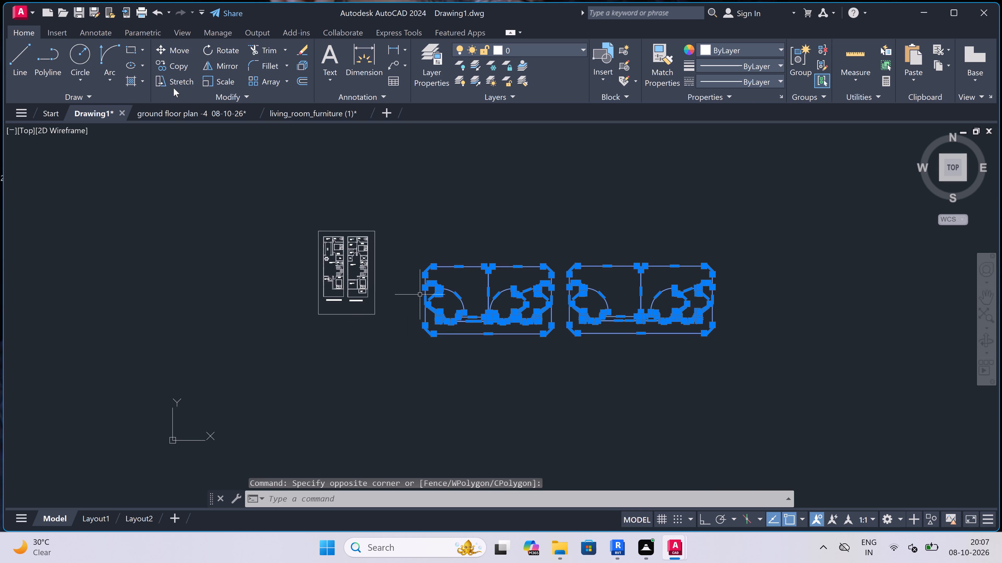
pyautogui.click(205, 84)
pyautogui.click(465, 300)
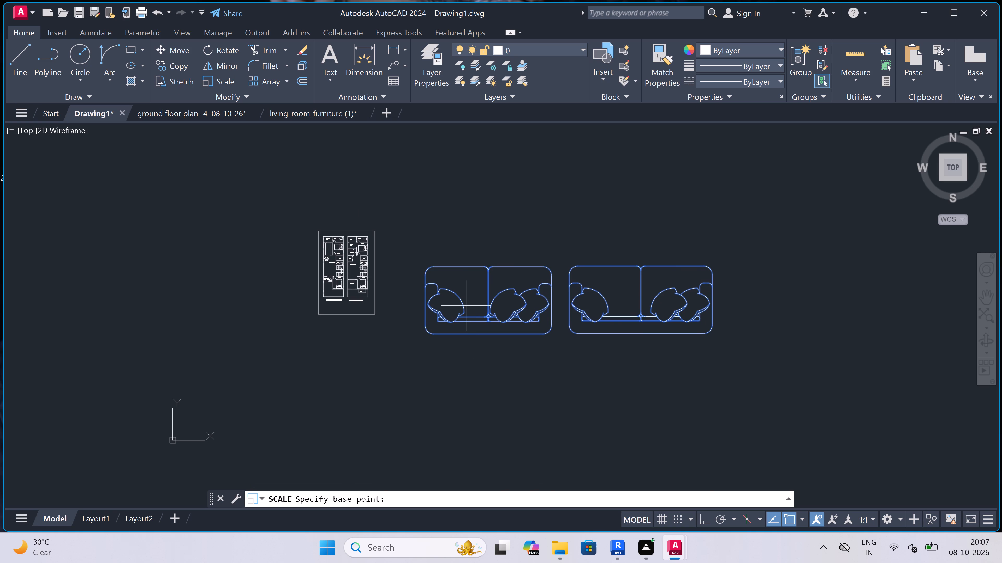
pyautogui.scroll(5, 464, 283)
pyautogui.scroll(-3, 464, 280)
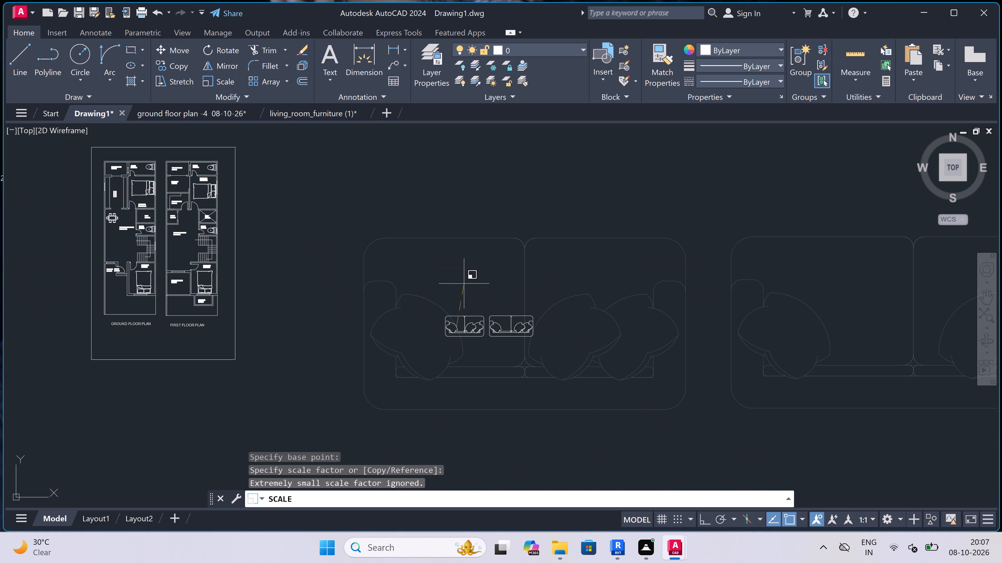
pyautogui.scroll(3, 464, 328)
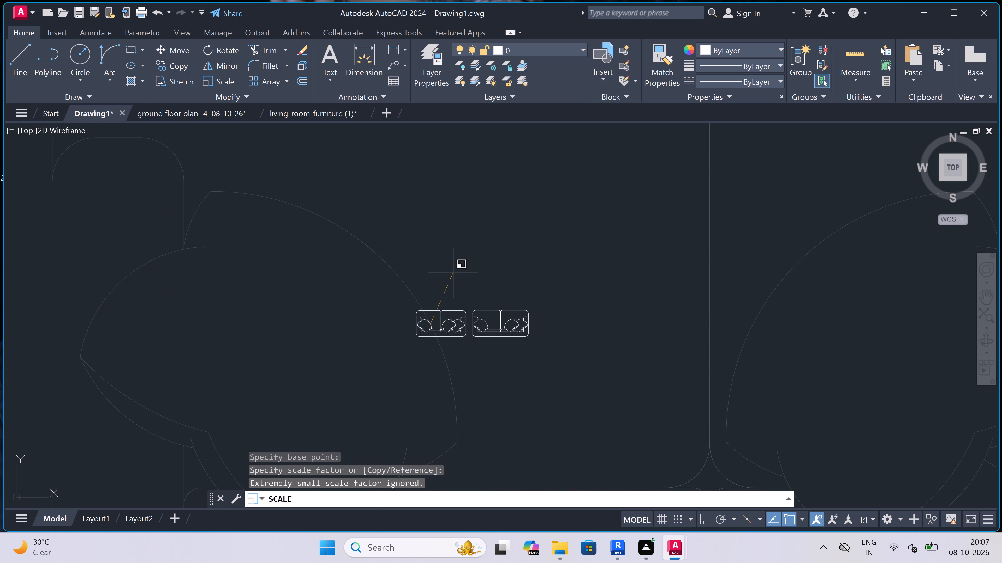
pyautogui.click(453, 273)
# Move the two reduced sofas to the empty area just outside the frame, left of the ground floor's living/dining hall.
pyautogui.moveTo(566, 267); pyautogui.dragTo(546, 291)
pyautogui.click(385, 376)
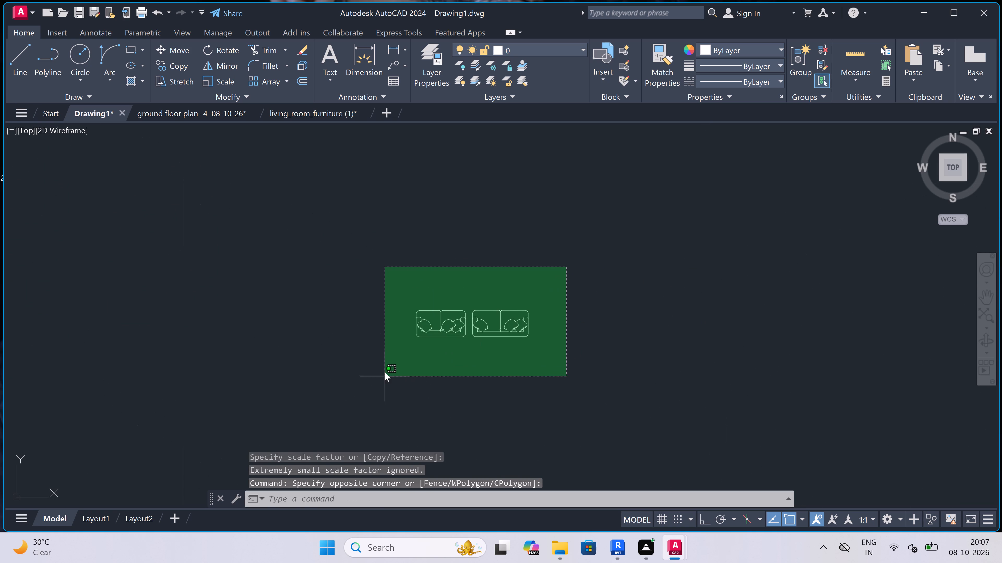
pyautogui.click(166, 46)
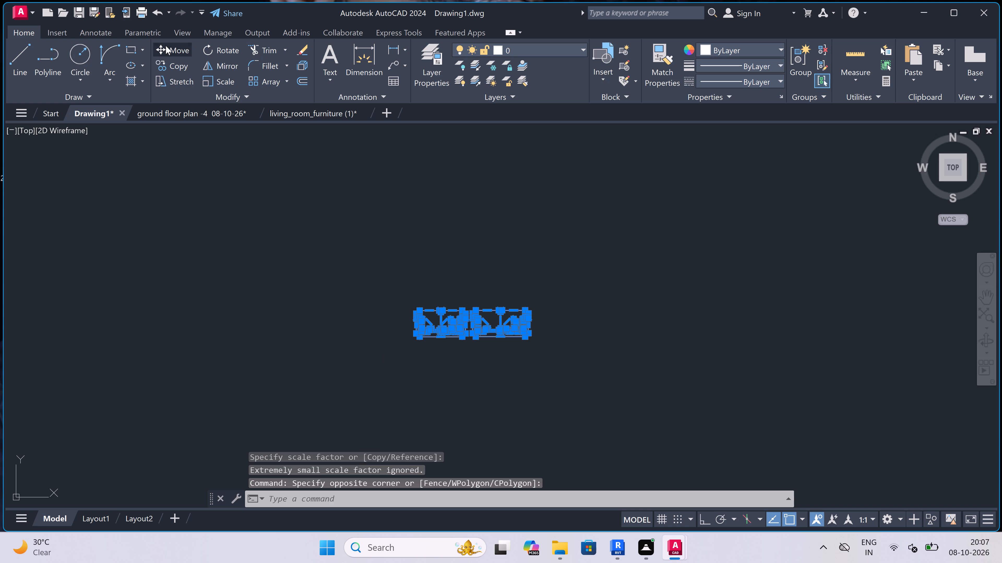
pyautogui.moveTo(479, 322); pyautogui.dragTo(481, 317)
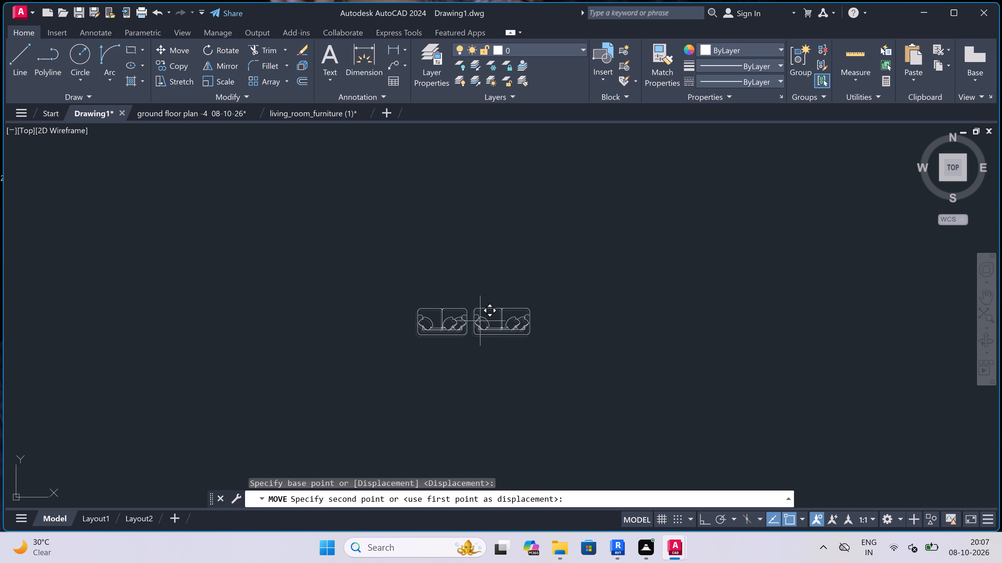
pyautogui.scroll(-4, 580, 213)
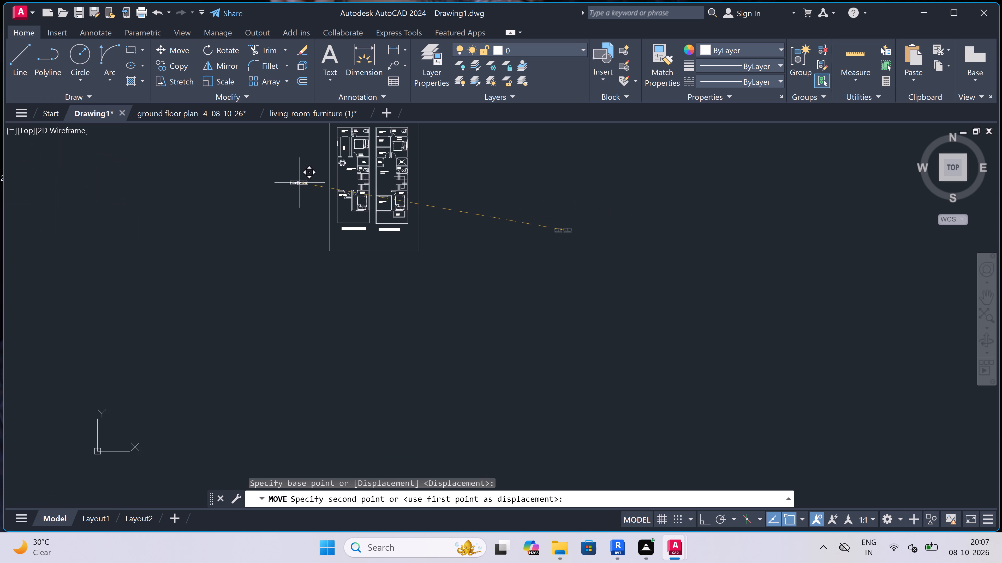
pyautogui.scroll(5, 297, 178)
pyautogui.scroll(-5, 351, 254)
pyautogui.scroll(5, 336, 197)
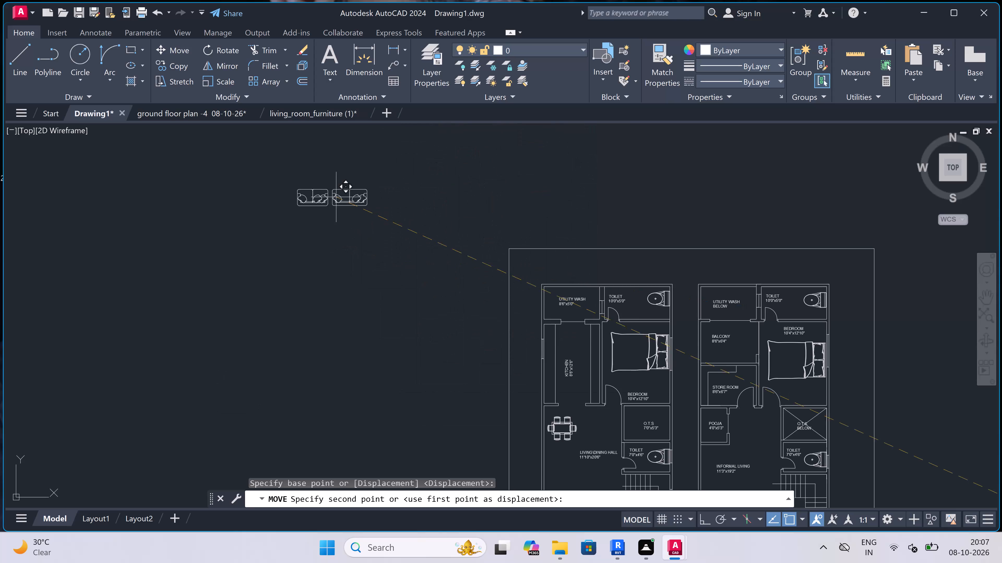
pyautogui.scroll(-4, 396, 282)
pyautogui.scroll(1, 400, 364)
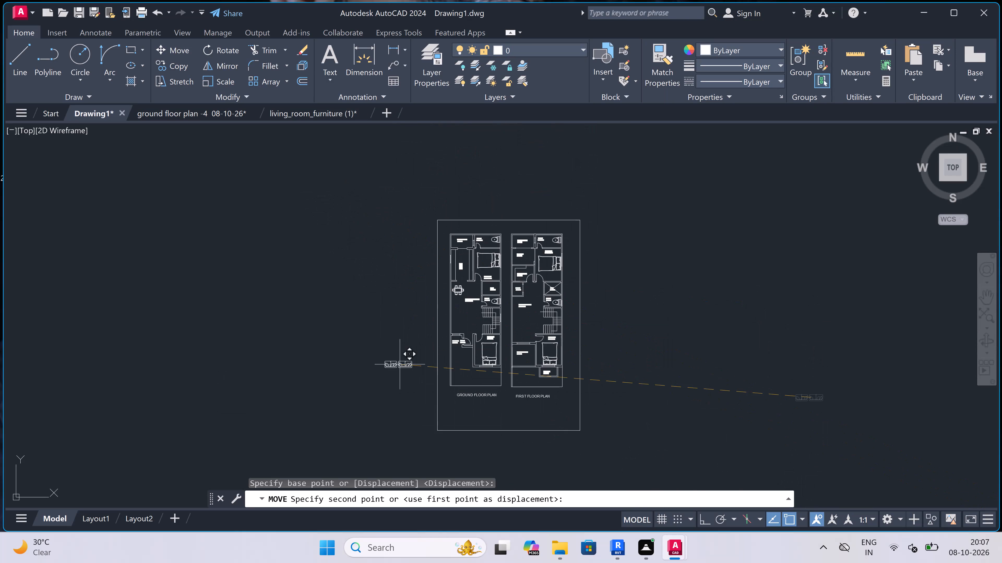
pyautogui.scroll(3, 398, 297)
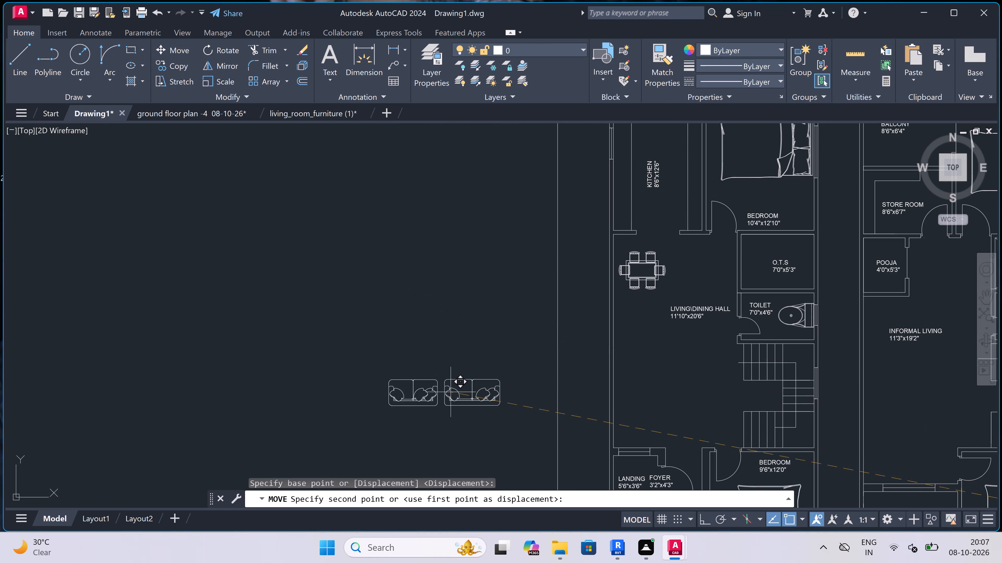
pyautogui.click(467, 383)
# Rotate the two sofas together by 270° with Ortho on, so they stand in a vertical row.
pyautogui.moveTo(528, 353); pyautogui.dragTo(528, 358)
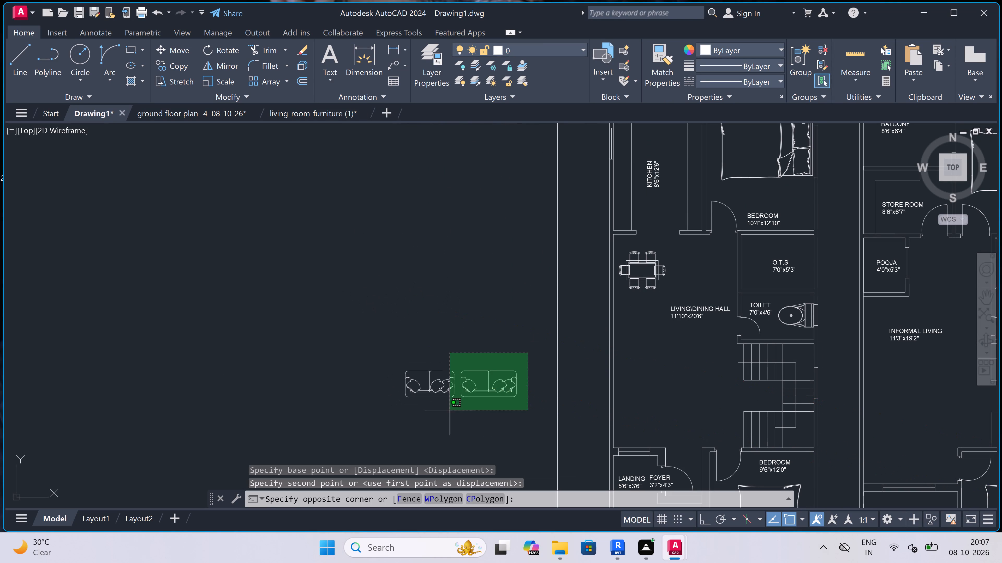
pyautogui.click(330, 414)
pyautogui.click(220, 45)
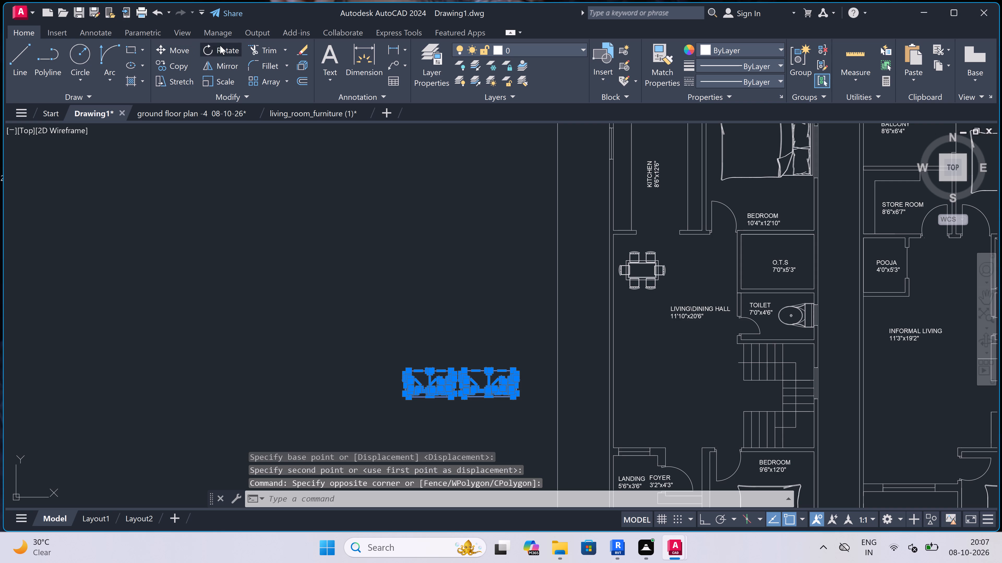
pyautogui.click(423, 378)
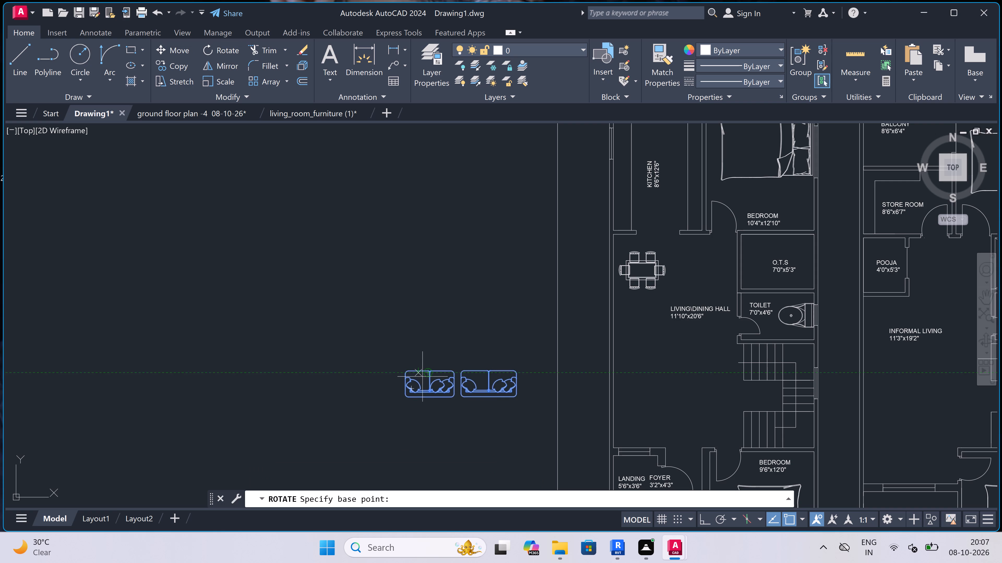
pyautogui.scroll(-1, 452, 331)
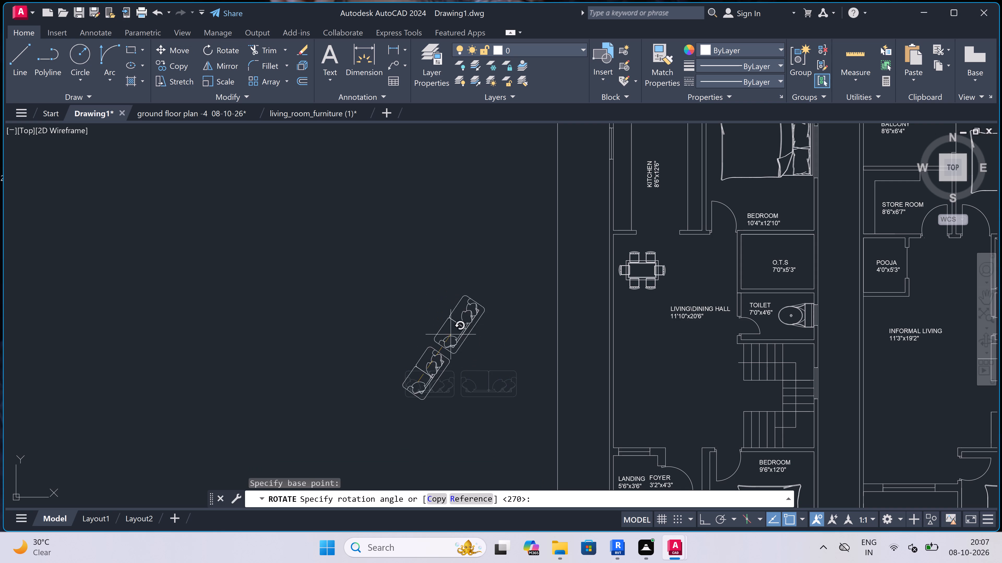
pyautogui.scroll(-1, 452, 331)
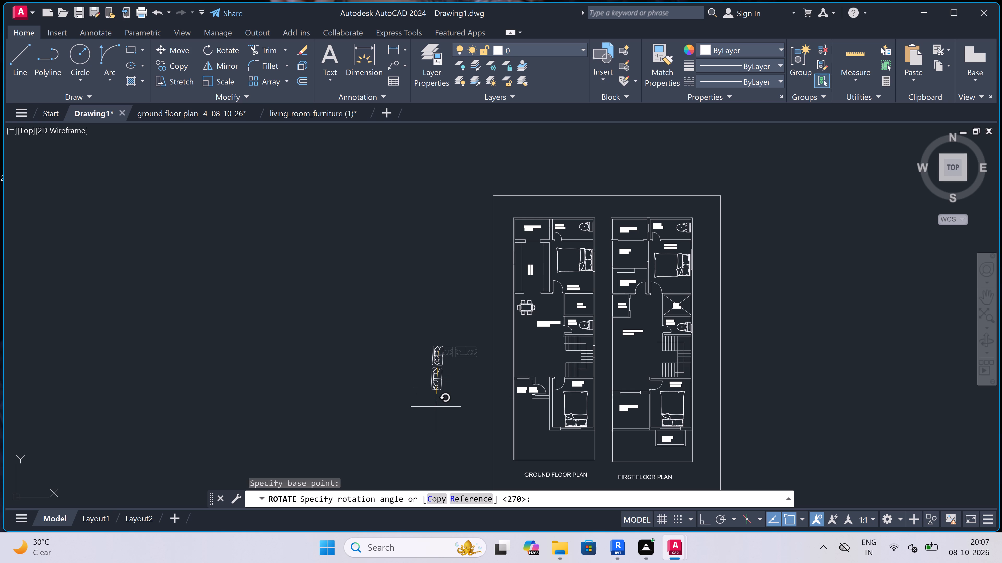
pyautogui.scroll(3, 436, 407)
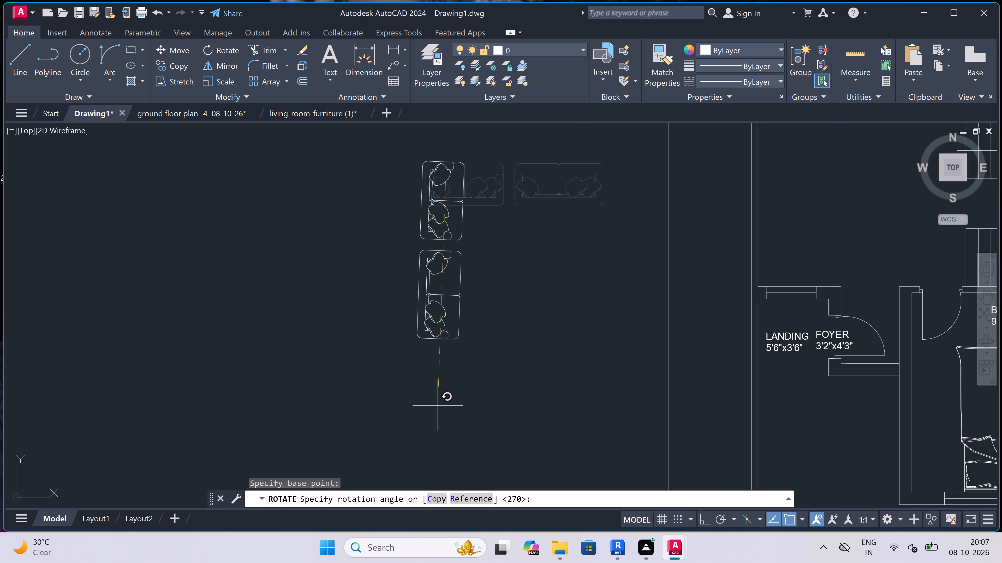
pyautogui.press('F8')
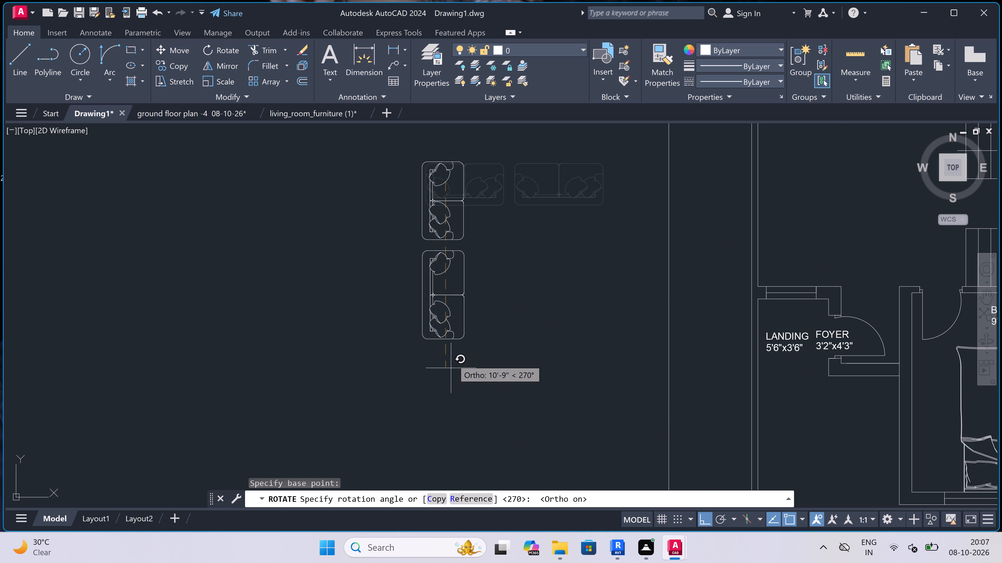
pyautogui.click(454, 358)
# Copy the rotated sofa pair into the ground floor's living/dining hall, against the left wall below the dining set.
pyautogui.scroll(-2, 454, 358)
pyautogui.click(470, 224)
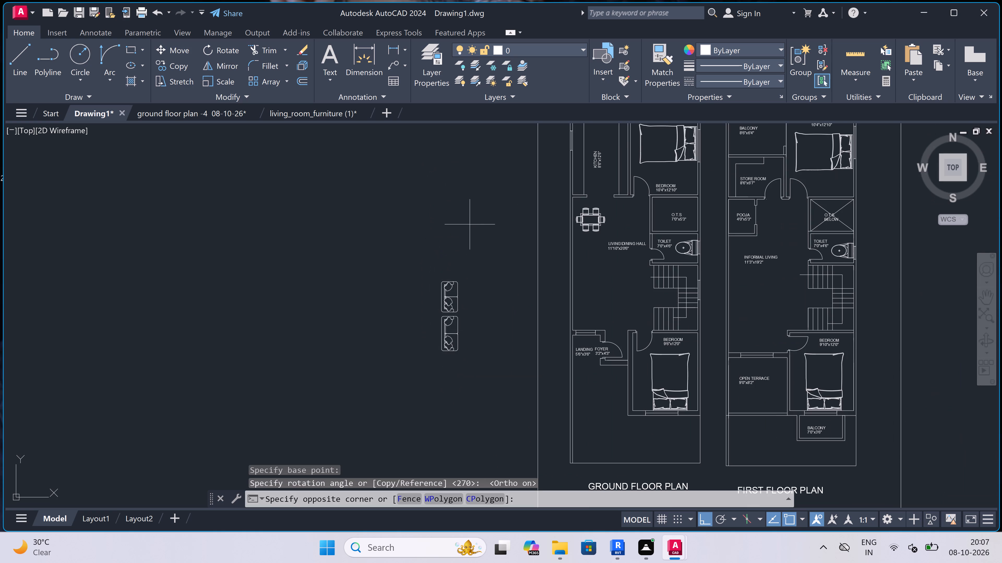
pyautogui.click(416, 395)
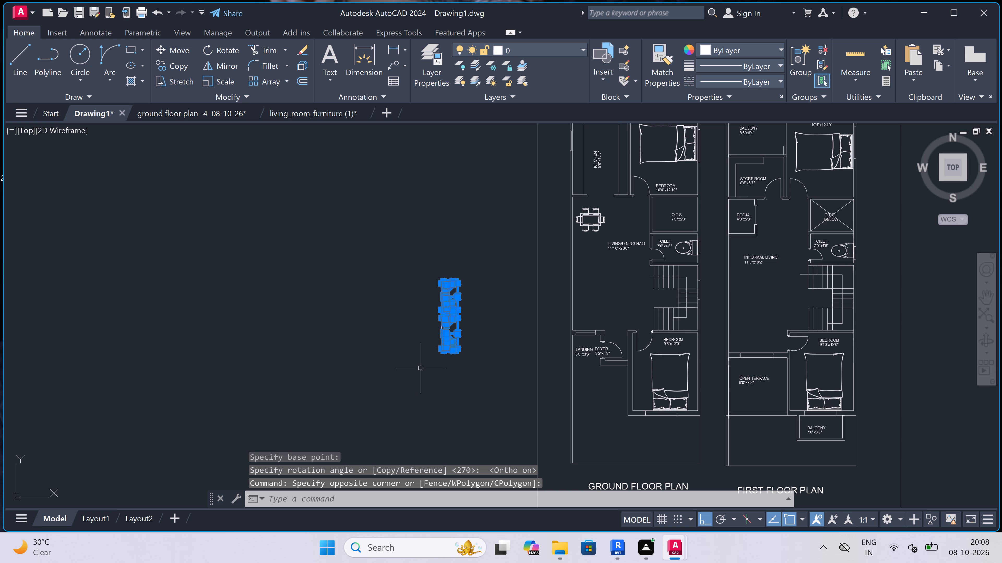
pyautogui.click(181, 65)
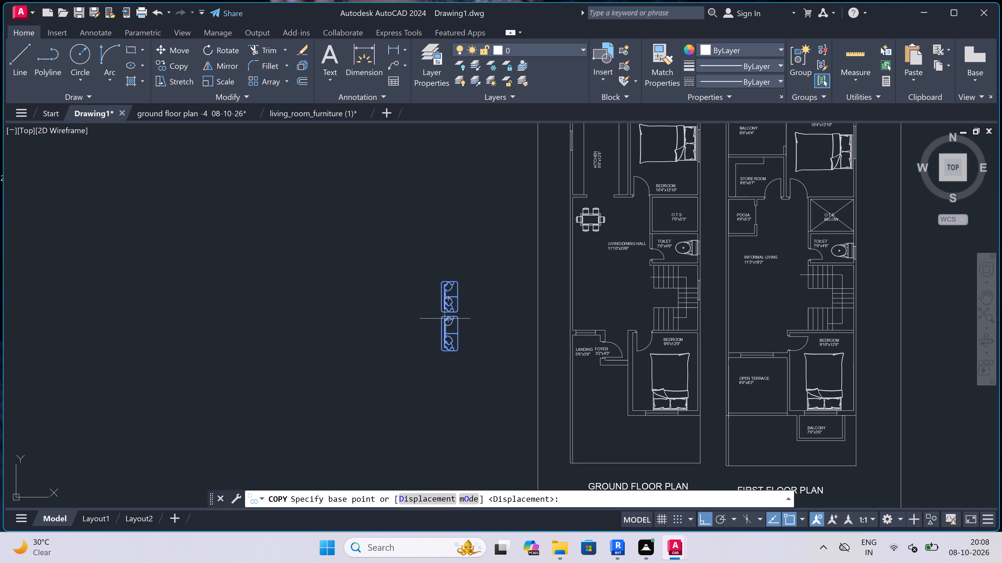
pyautogui.click(445, 316)
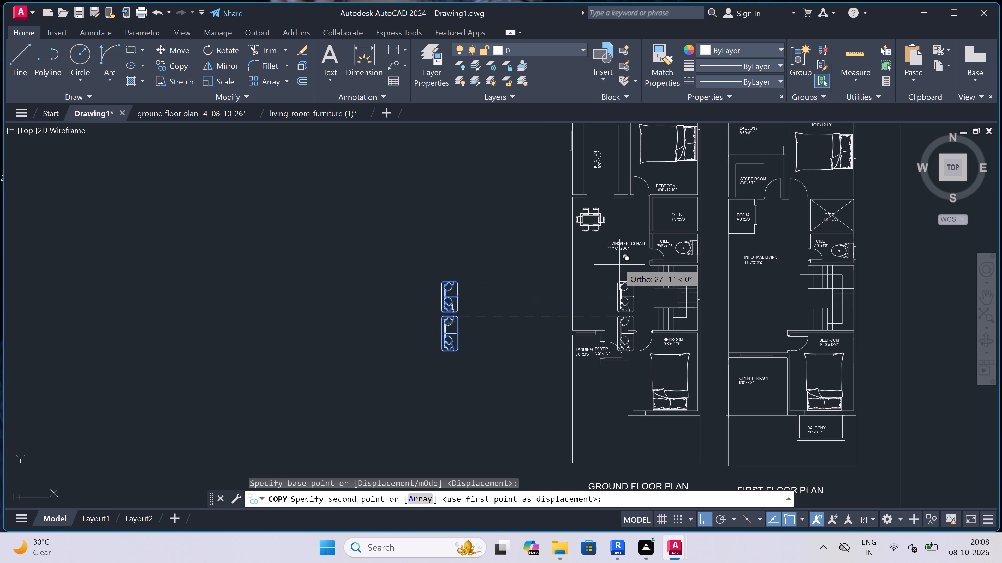
pyautogui.press('F8')
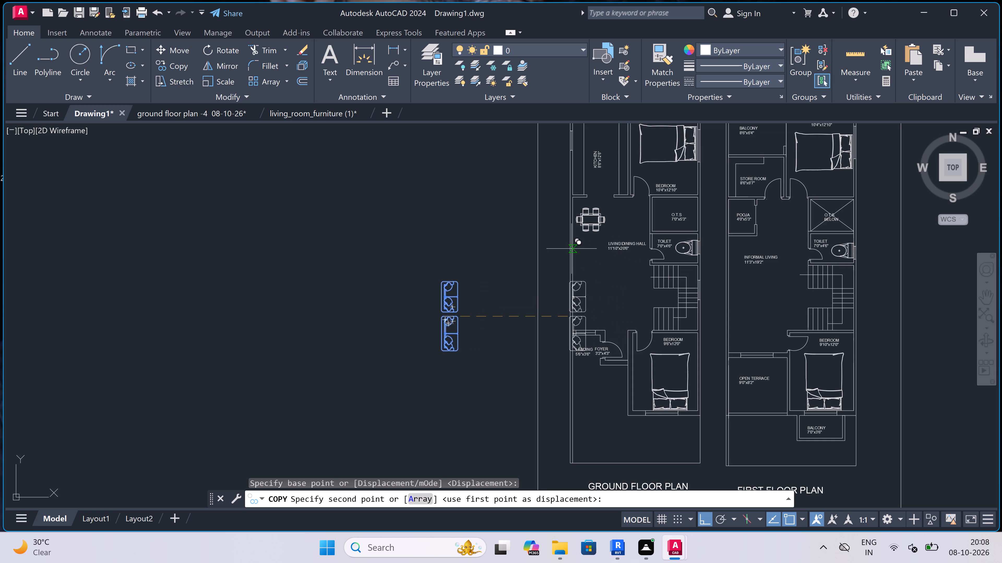
pyautogui.scroll(3, 585, 256)
pyautogui.scroll(-1, 580, 290)
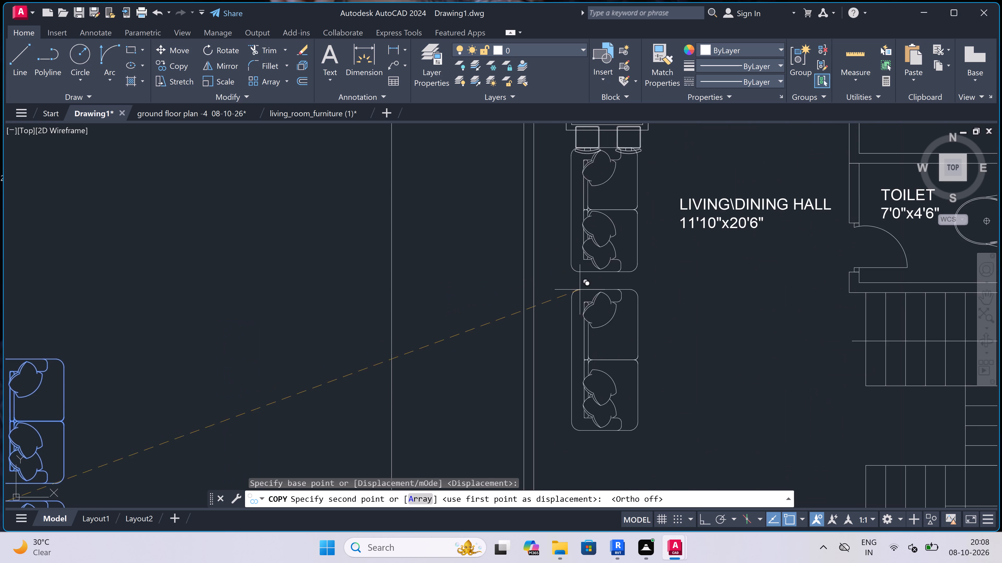
pyautogui.scroll(2, 557, 349)
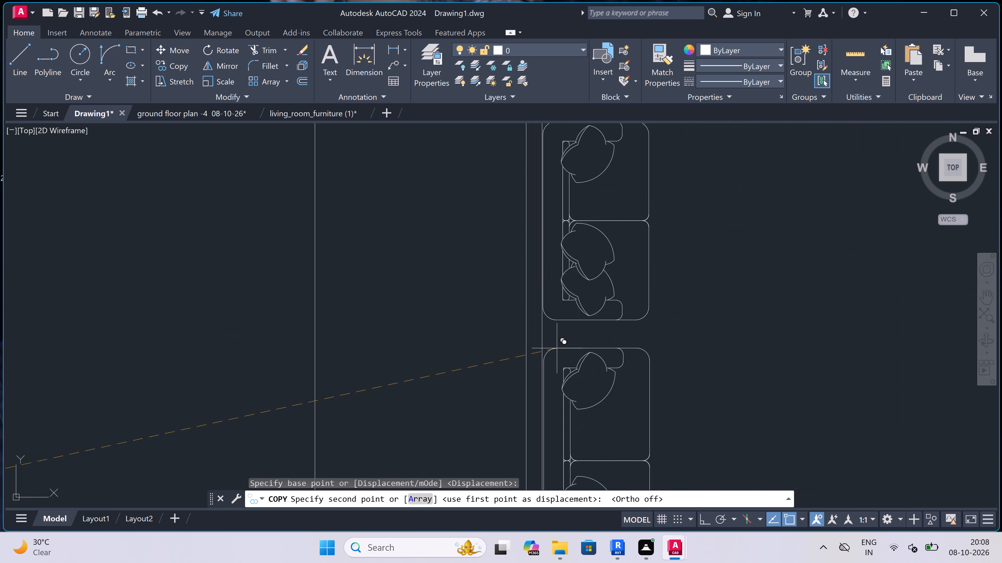
pyautogui.click(562, 342)
# Place another copy of the sofa pair against the left wall of the first floor's informal living, above the open terrace.
pyautogui.scroll(-7, 530, 295)
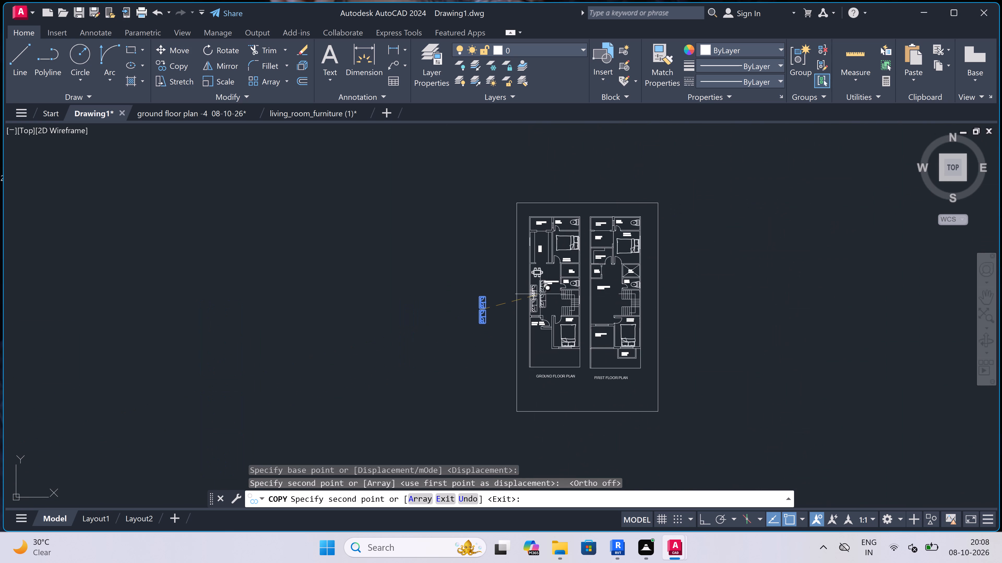
pyautogui.scroll(4, 600, 311)
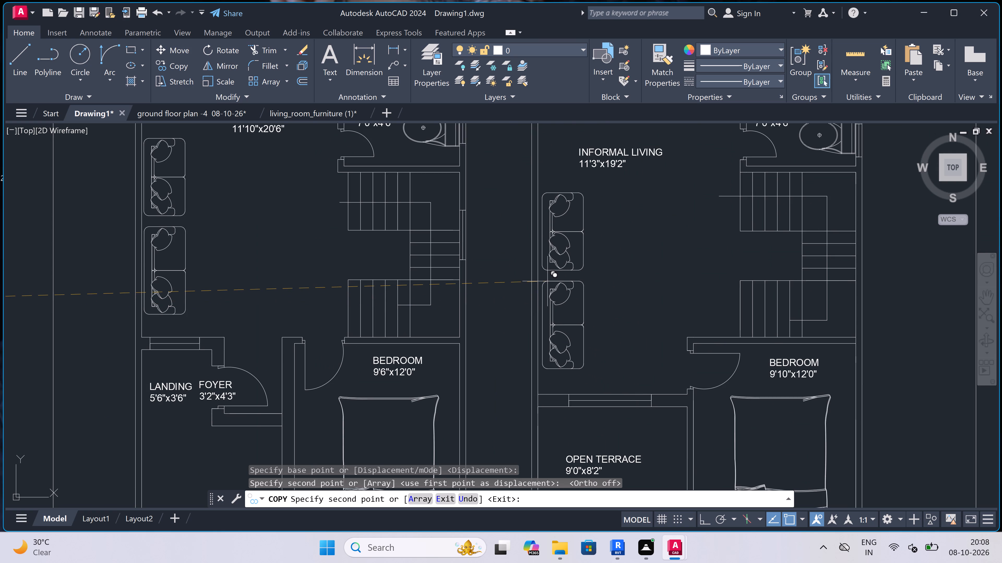
pyautogui.scroll(2, 547, 281)
pyautogui.click(546, 279)
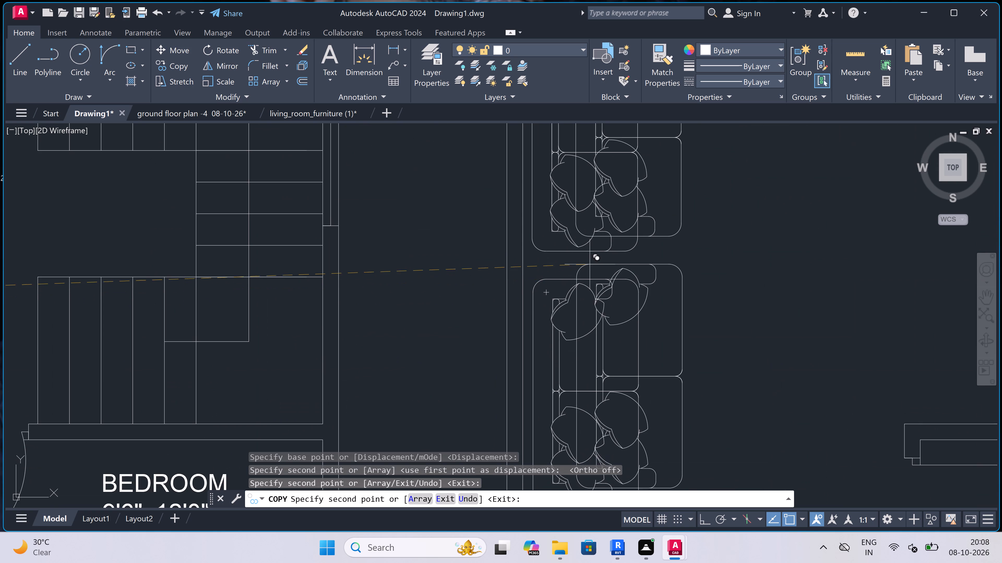
pyautogui.press('Escape')
# Erase the leftover pair of rotated sofas standing outside the frame, beside the ground floor plan.
pyautogui.scroll(-2, 589, 254)
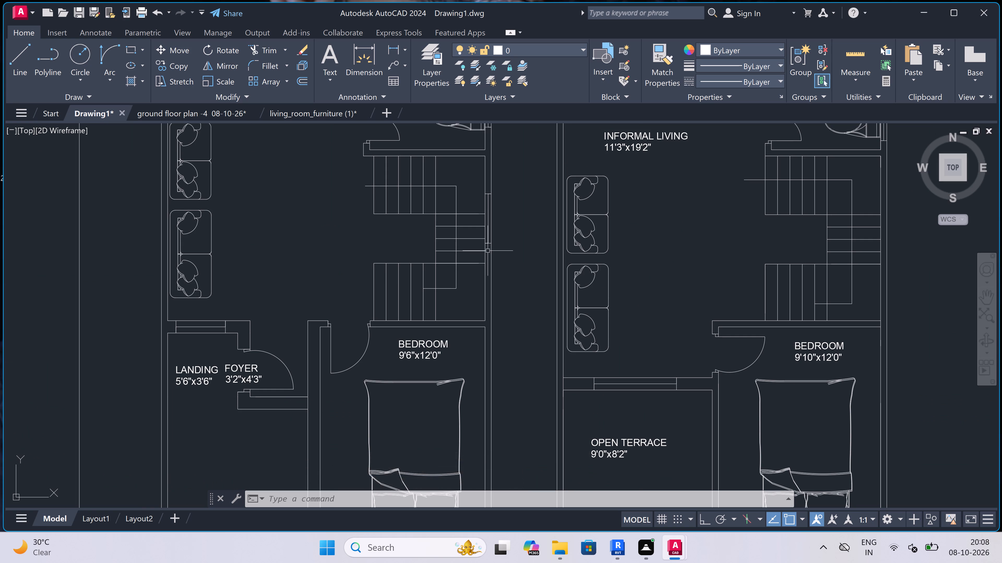
pyautogui.scroll(-3, 480, 242)
pyautogui.scroll(3, 413, 228)
pyautogui.scroll(-2, 402, 221)
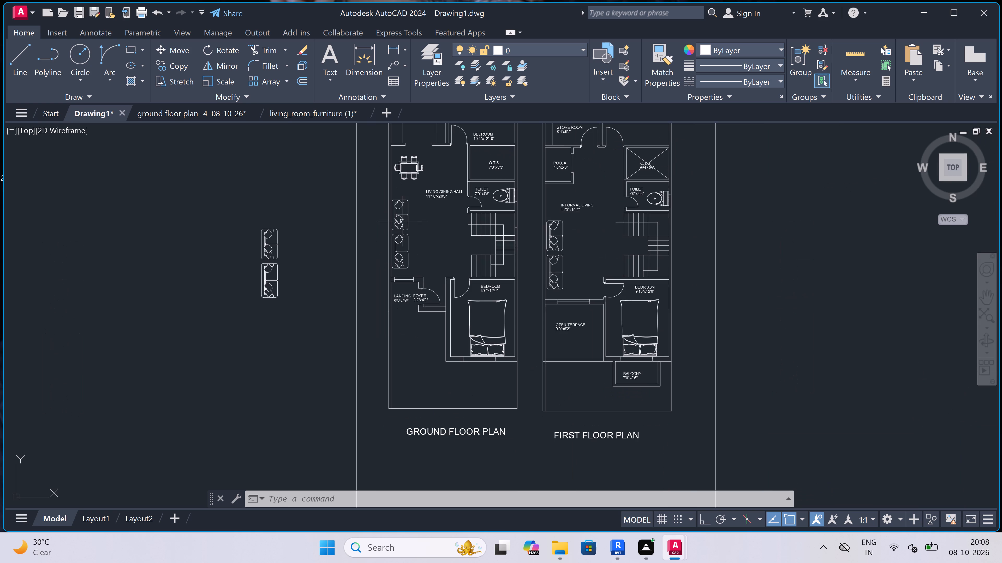
pyautogui.click(301, 207)
pyautogui.click(184, 326)
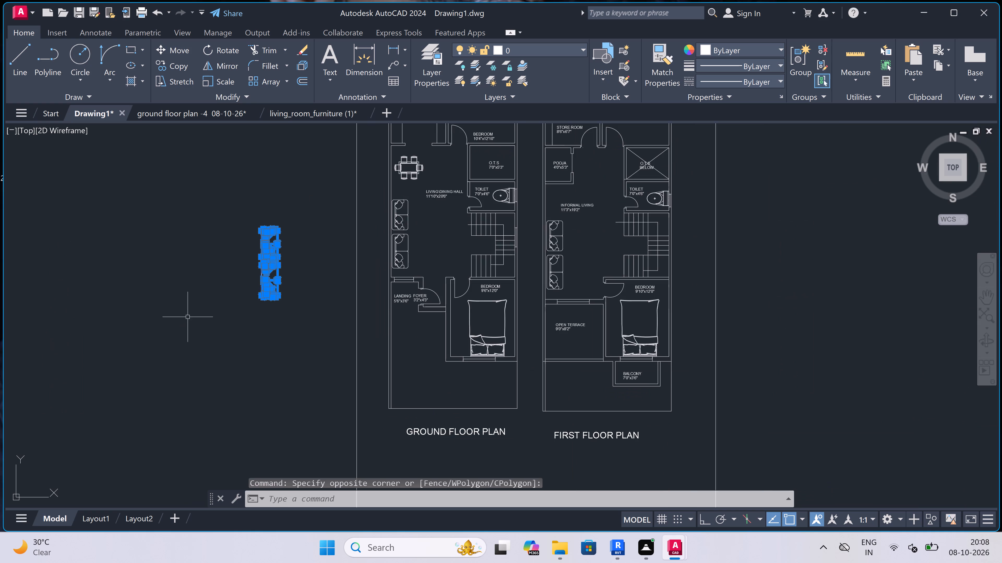
pyautogui.press('Delete')
# Draw a narrow vertical rectangle as a centre table in front of the two sofas in the ground floor's living/dining hall.
pyautogui.scroll(2, 408, 216)
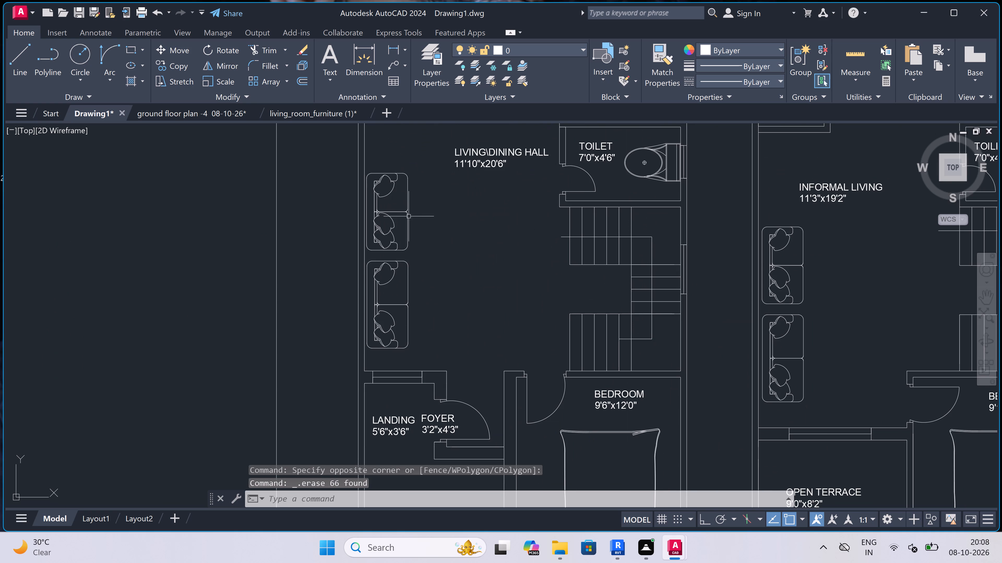
pyautogui.write('REC')
pyautogui.press('space')
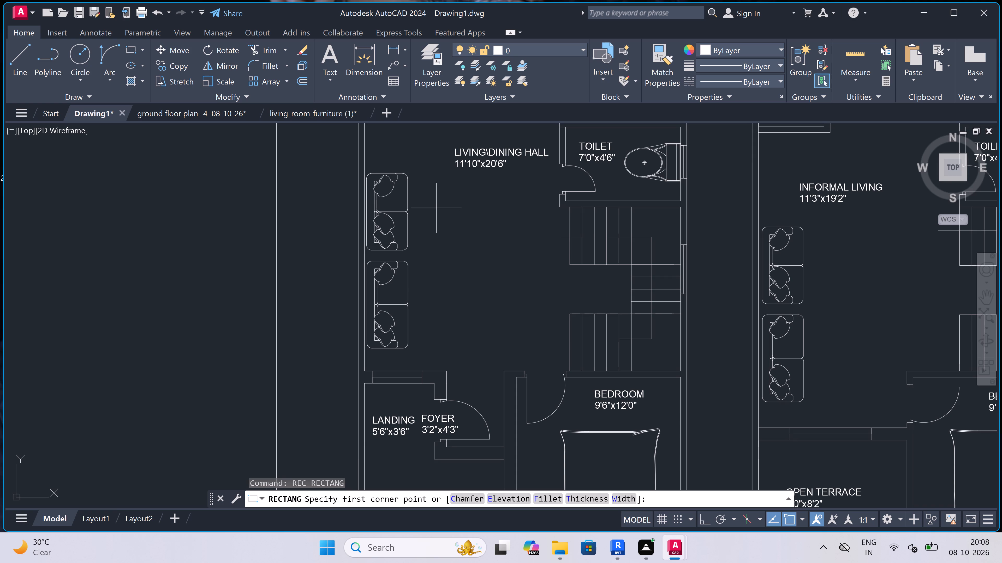
pyautogui.click(431, 219)
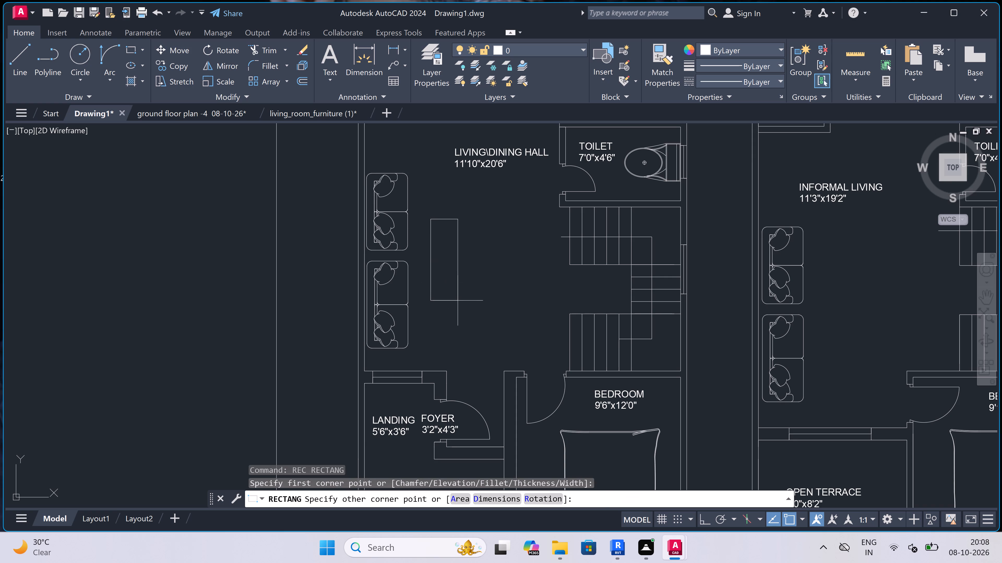
pyautogui.click(456, 300)
# Copy the rectangular centre table into the first floor's informal living, in front of its sofa pair.
pyautogui.click(455, 293)
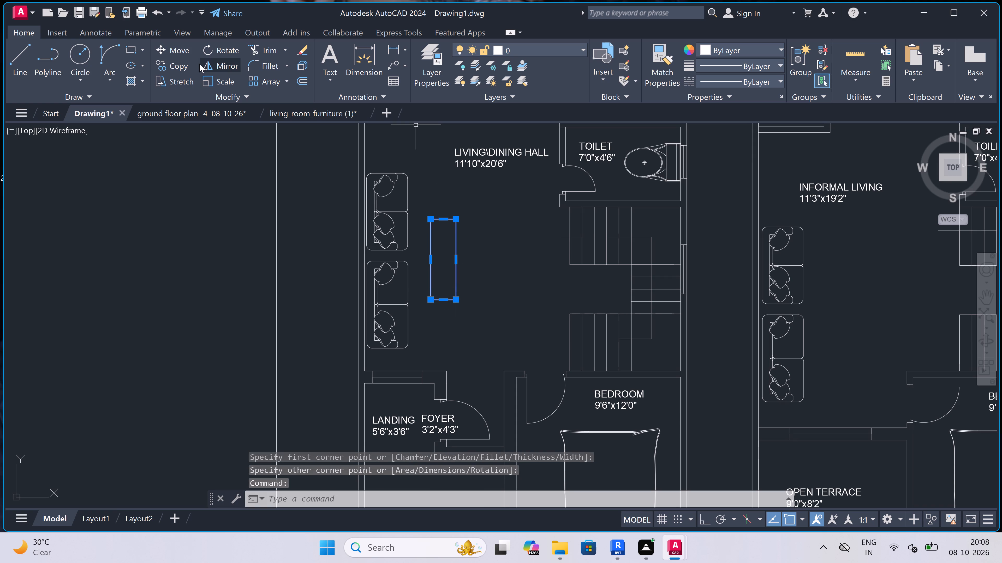
pyautogui.click(175, 62)
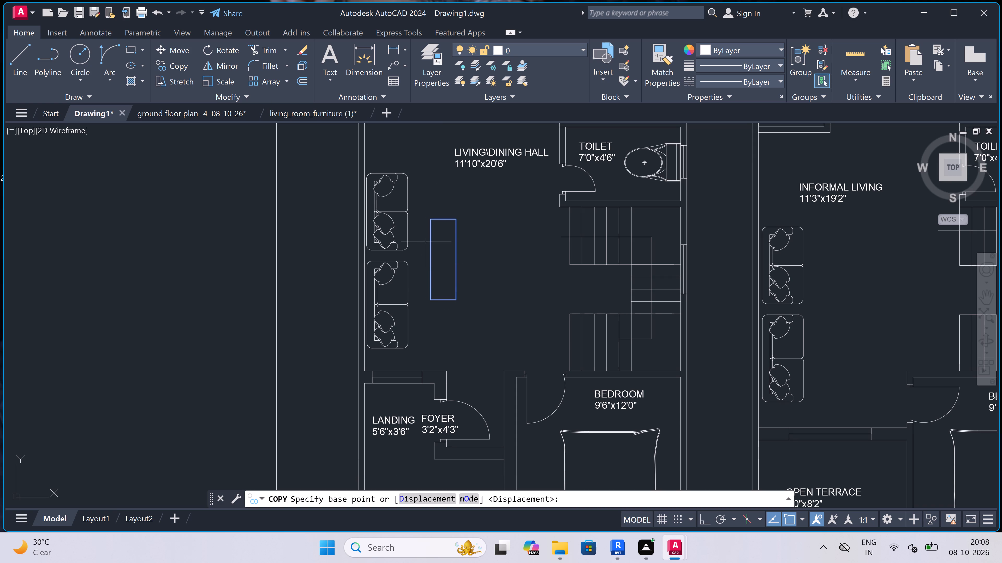
pyautogui.click(443, 255)
pyautogui.scroll(-2, 448, 214)
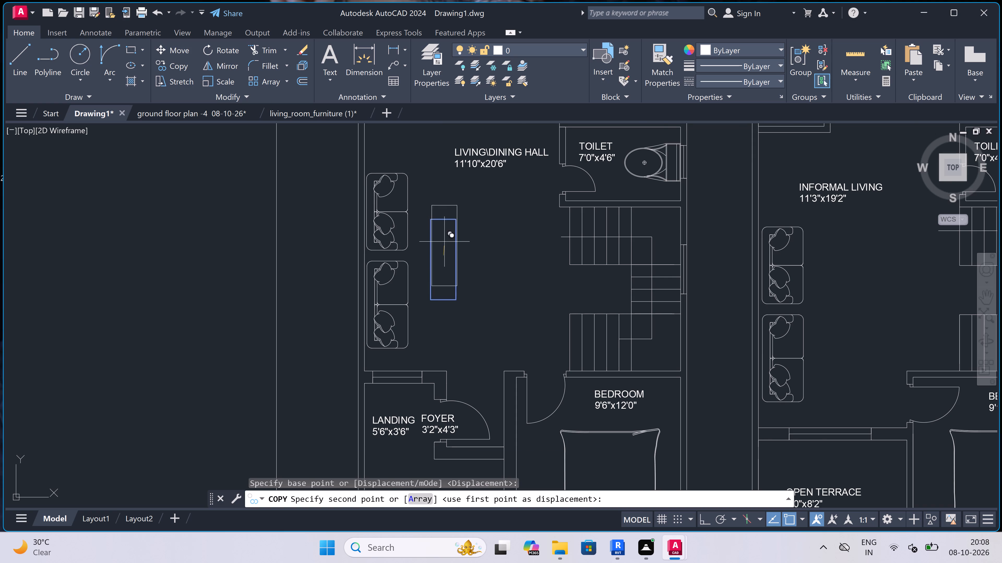
pyautogui.scroll(-1, 448, 214)
pyautogui.scroll(3, 556, 231)
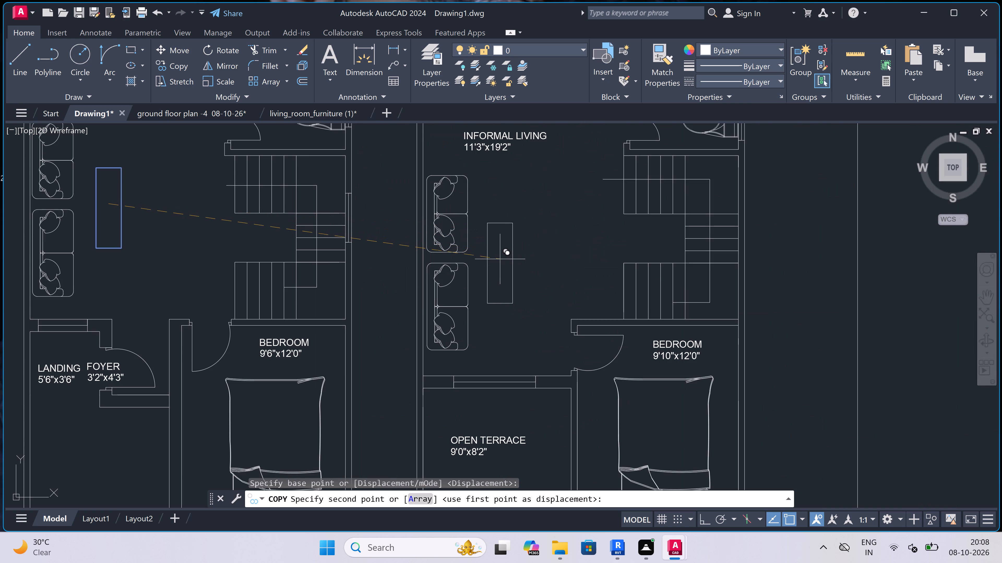
pyautogui.click(504, 257)
pyautogui.press('Escape')
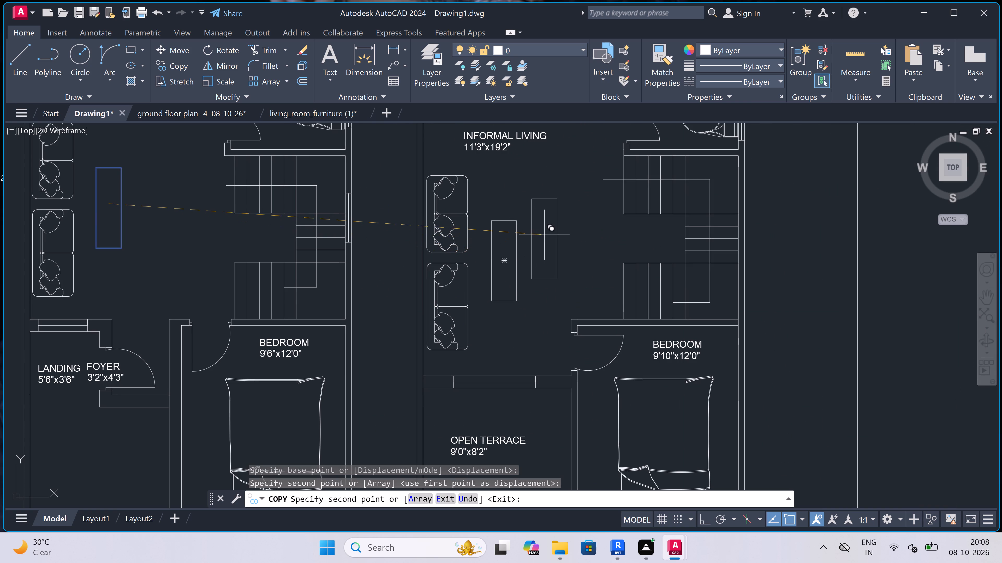
# Check the furniture layout across both floor plans, including the toilets, bedrooms and utility areas.
pyautogui.scroll(-6, 503, 226)
pyautogui.scroll(3, 495, 218)
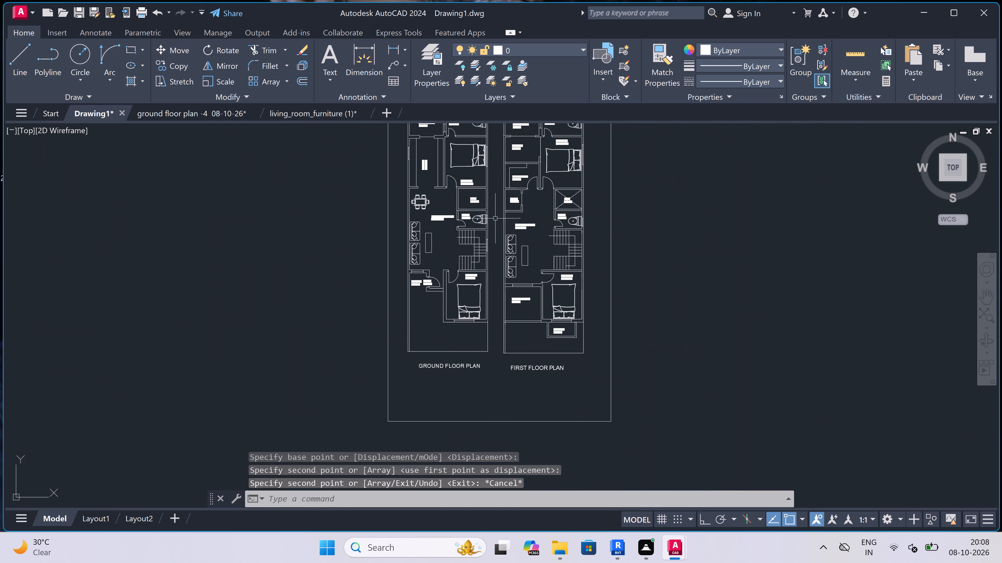
pyautogui.scroll(-4, 495, 218)
pyautogui.scroll(4, 497, 202)
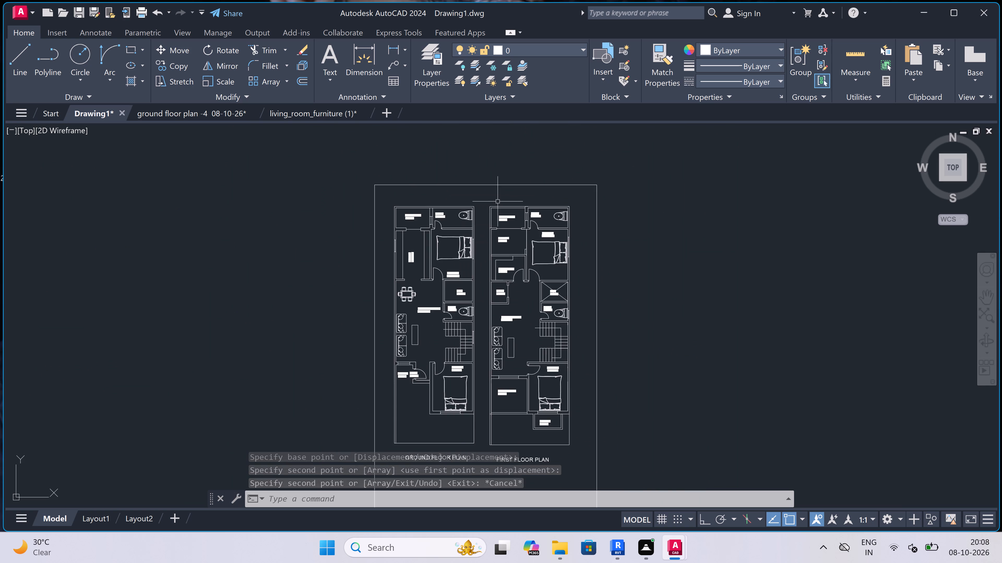
pyautogui.scroll(3, 498, 200)
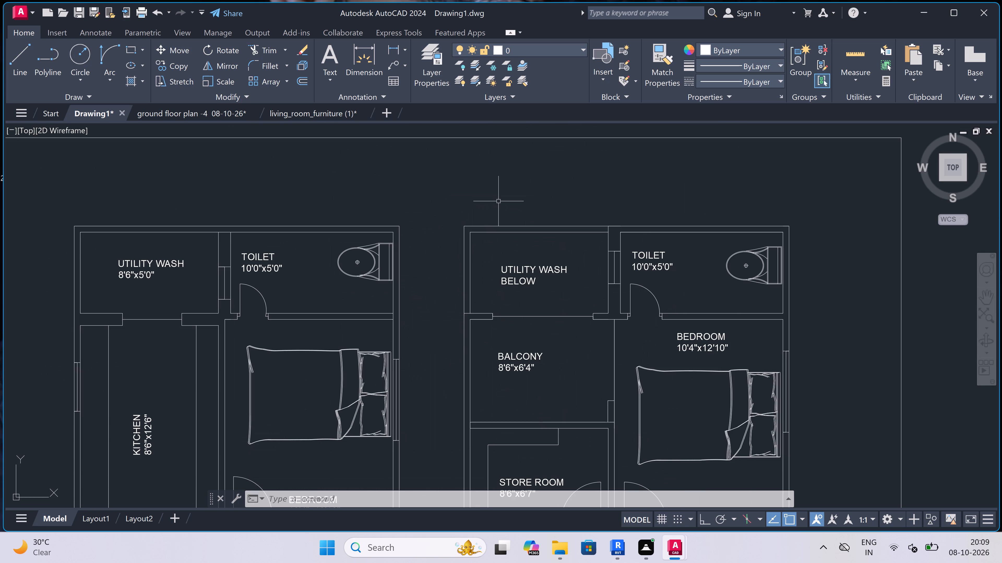
pyautogui.scroll(-2, 499, 201)
pyautogui.scroll(1, 499, 201)
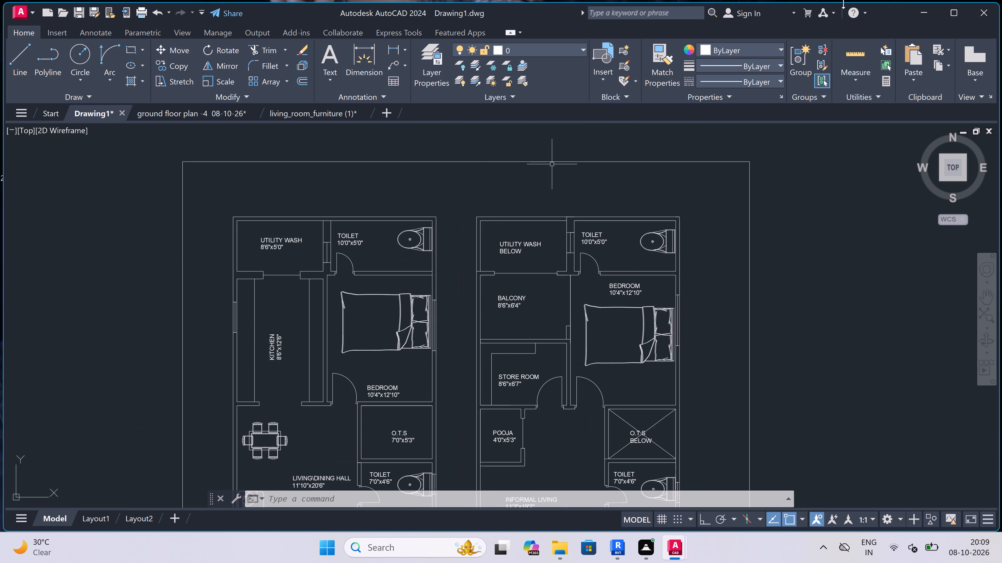
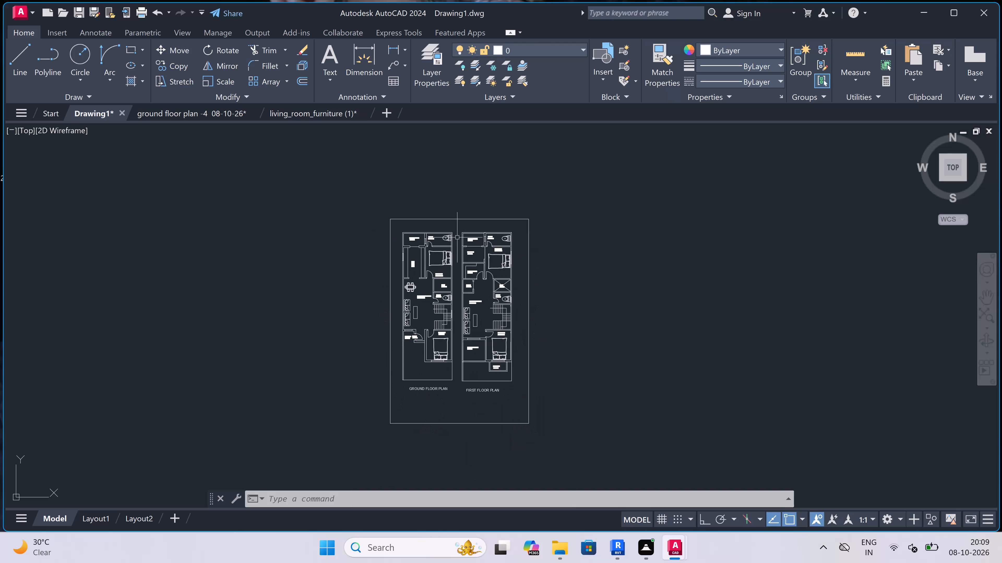
# Hatch the ground floor's outer wall around the utility wash and toilet with the ANSI32 pattern.
pyautogui.scroll(1, 457, 237)
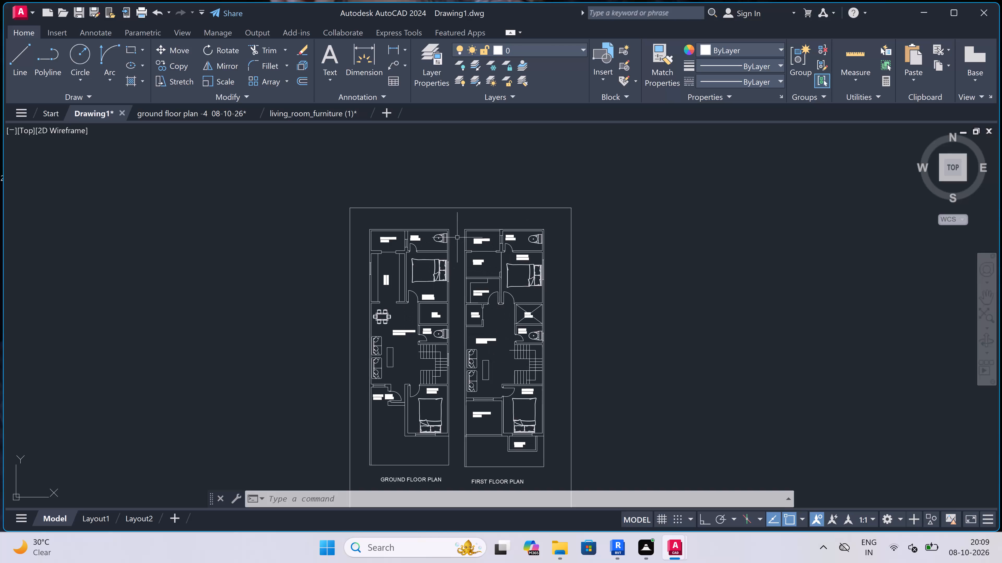
pyautogui.write('H')
pyautogui.press('space')
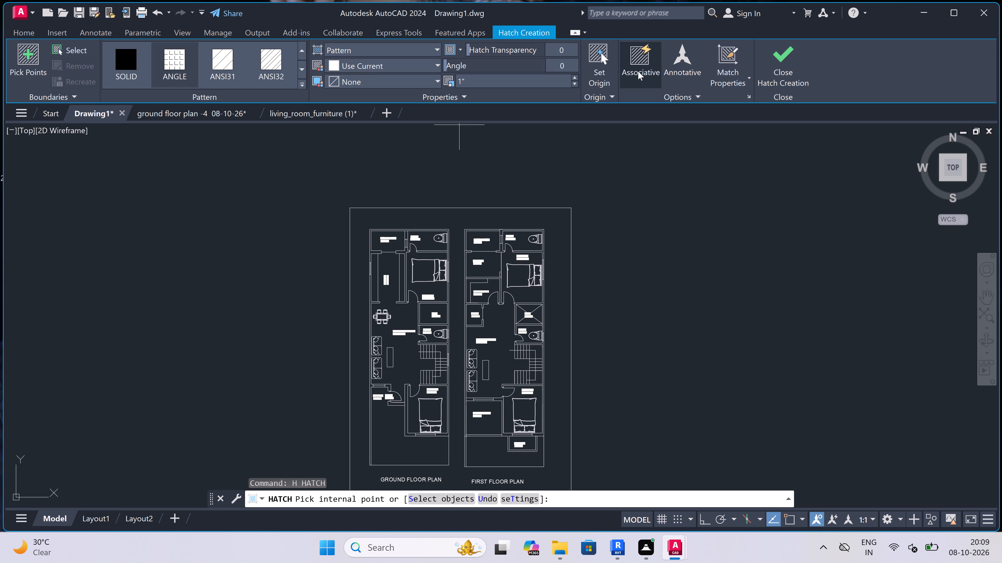
pyautogui.click(270, 52)
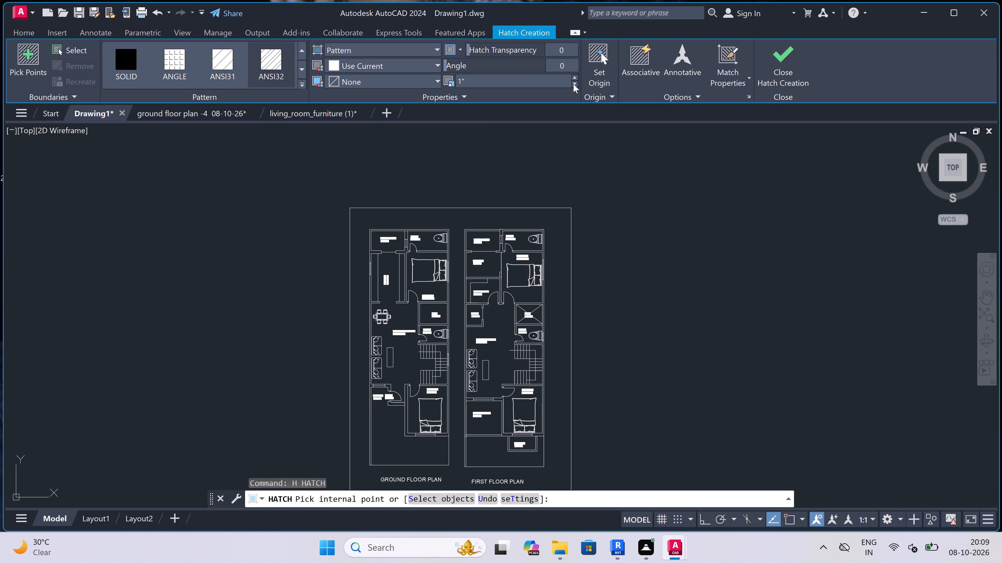
pyautogui.scroll(4, 383, 236)
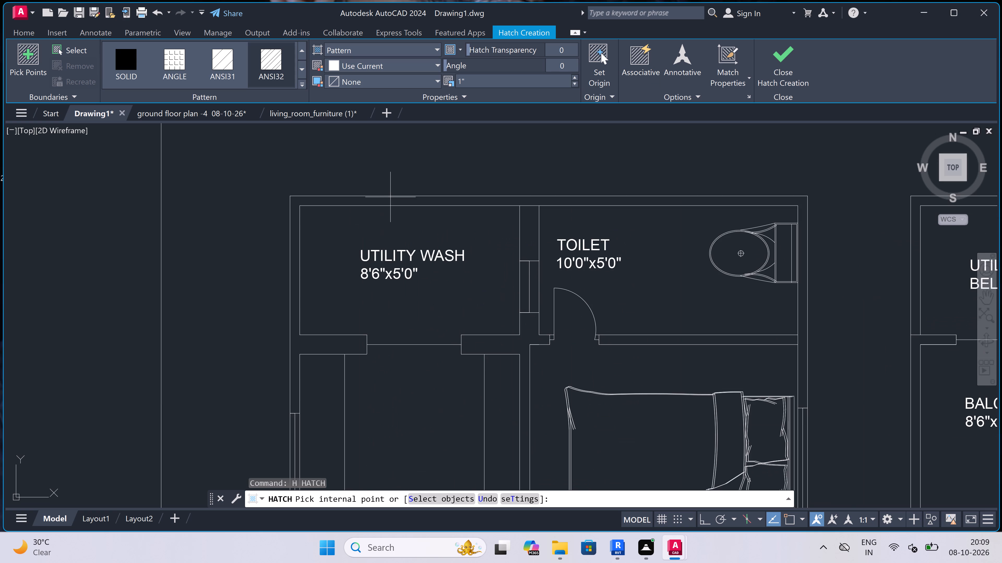
pyautogui.click(390, 199)
pyautogui.scroll(-2, 390, 199)
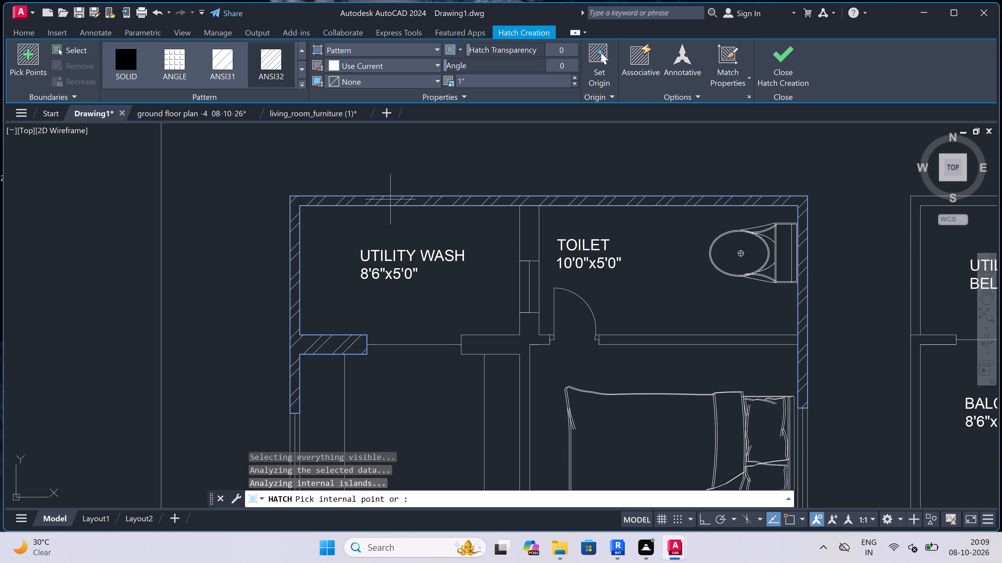
pyautogui.scroll(-1, 390, 199)
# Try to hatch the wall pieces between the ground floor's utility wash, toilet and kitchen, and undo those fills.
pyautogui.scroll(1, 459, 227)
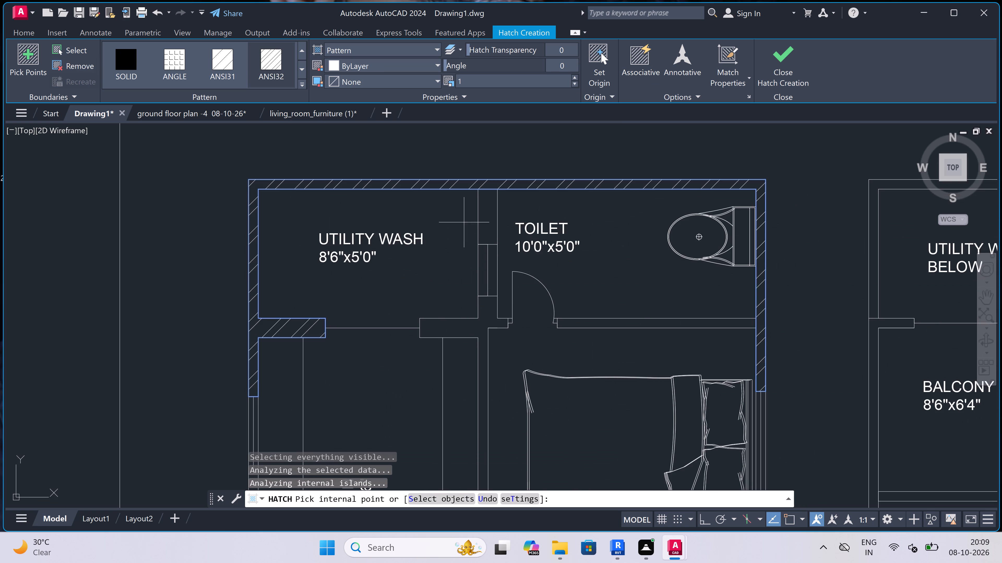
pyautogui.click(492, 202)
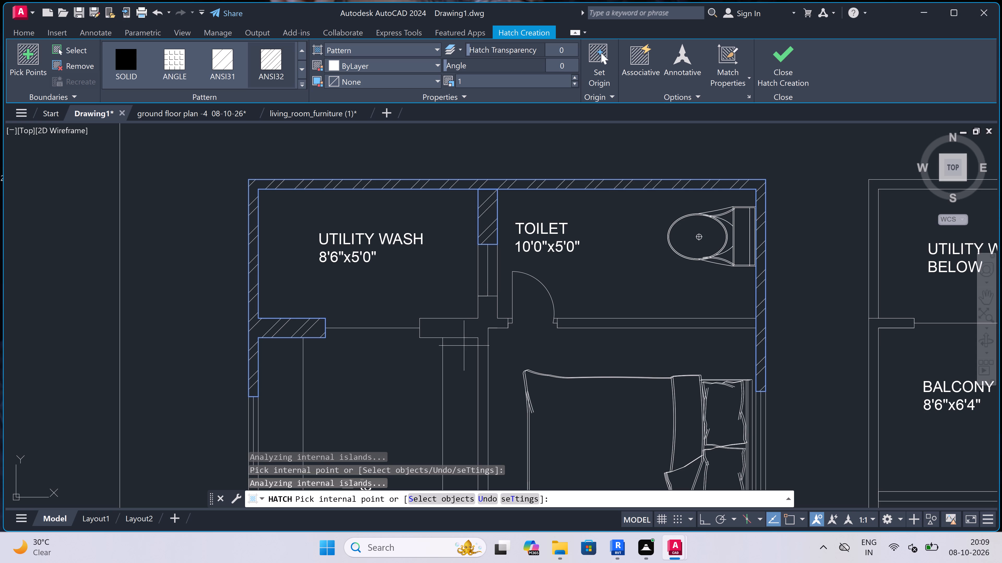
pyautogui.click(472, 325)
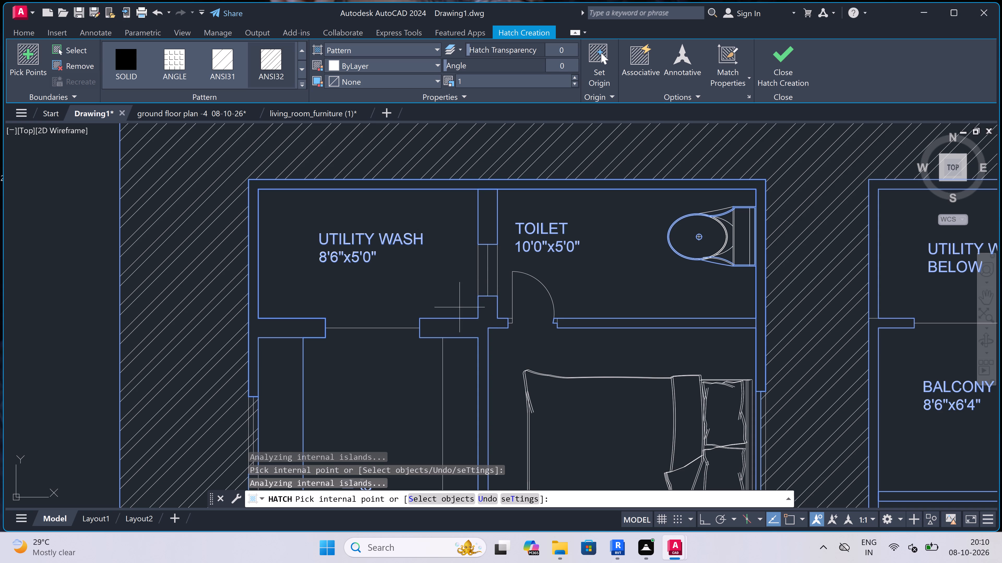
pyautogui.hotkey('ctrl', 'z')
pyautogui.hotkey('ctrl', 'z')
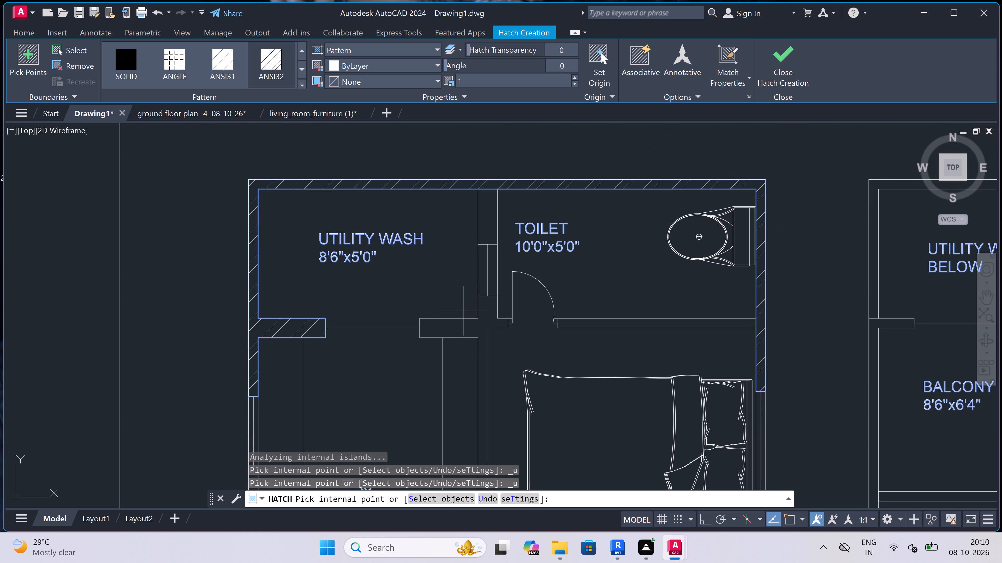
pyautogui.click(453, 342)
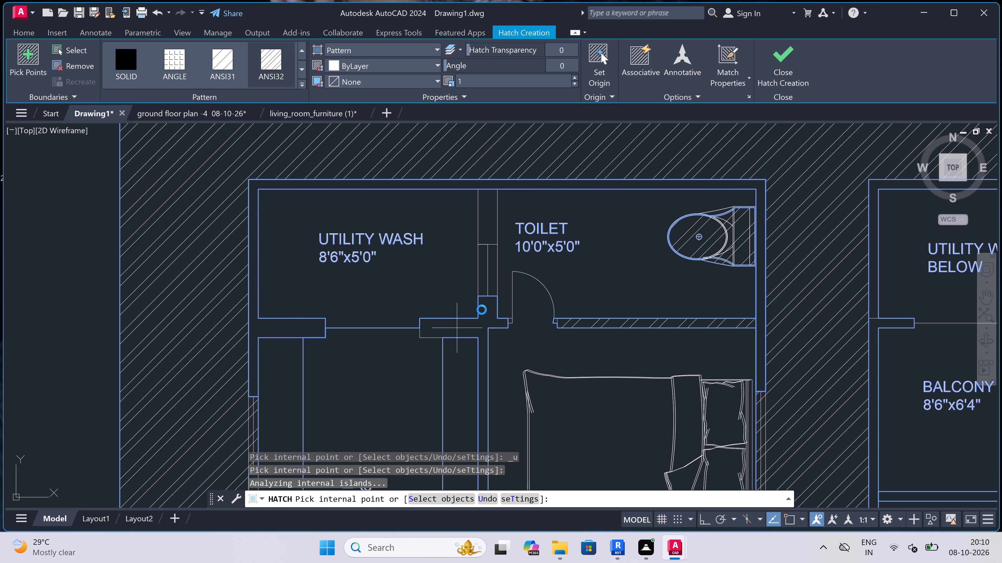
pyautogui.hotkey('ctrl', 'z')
# Hatch the wall between the ground floor's upper toilet and bedroom, and the upper wall piece between utility wash and toilet.
pyautogui.scroll(-3, 482, 310)
pyautogui.scroll(1, 552, 323)
pyautogui.scroll(2, 526, 299)
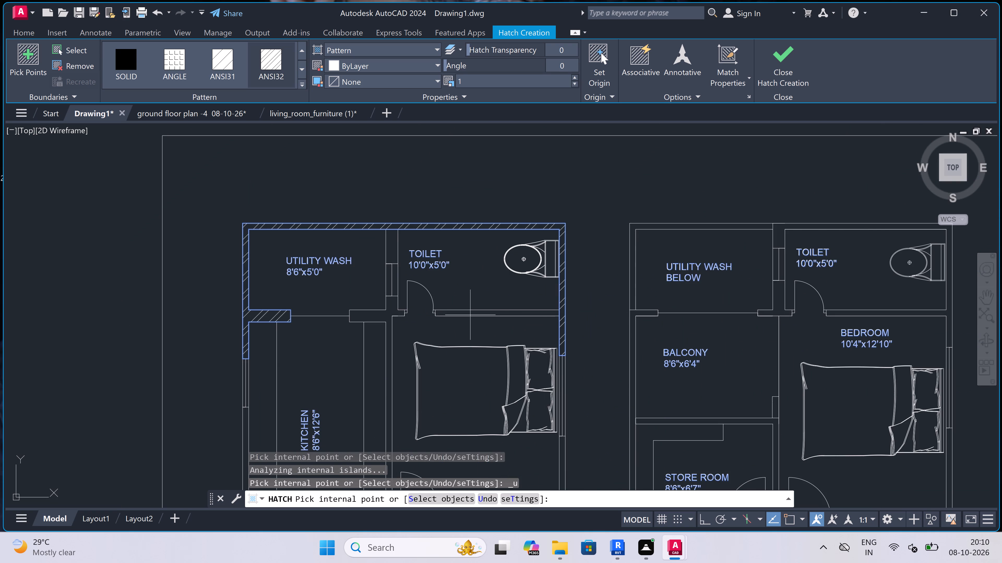
pyautogui.scroll(2, 470, 313)
pyautogui.click(470, 312)
pyautogui.scroll(-2, 468, 299)
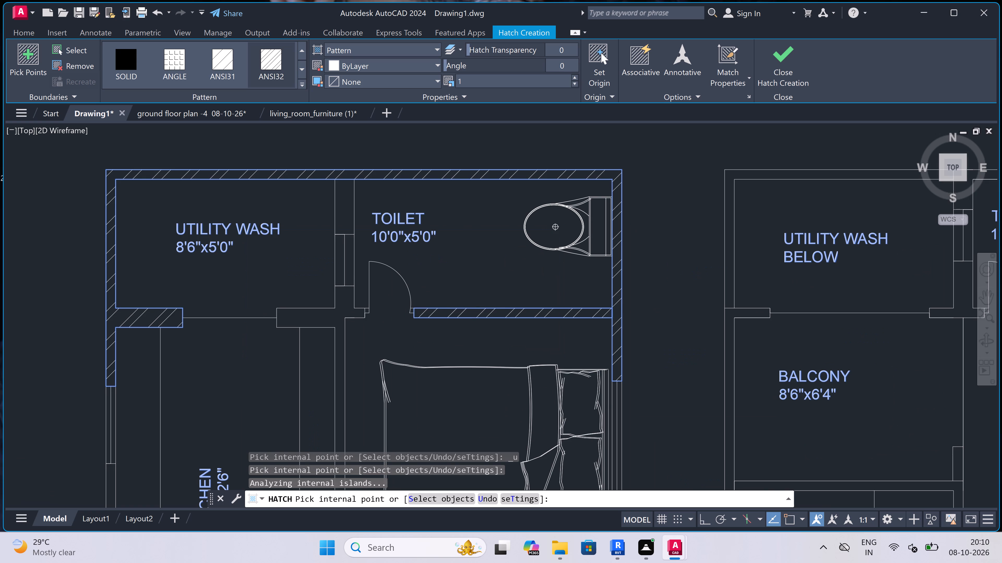
pyautogui.scroll(-2, 468, 299)
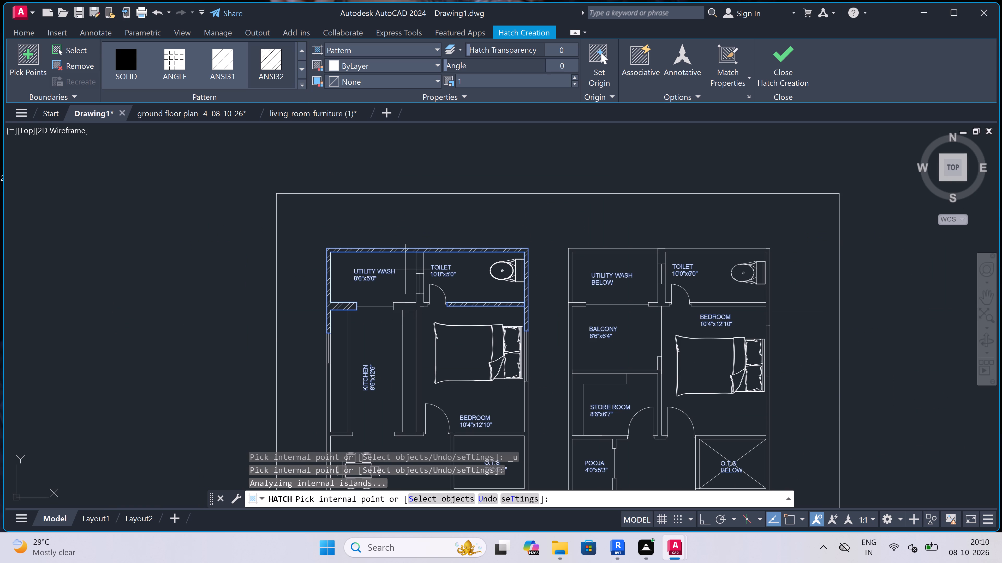
pyautogui.scroll(3, 418, 262)
pyautogui.click(431, 261)
pyautogui.scroll(-5, 430, 261)
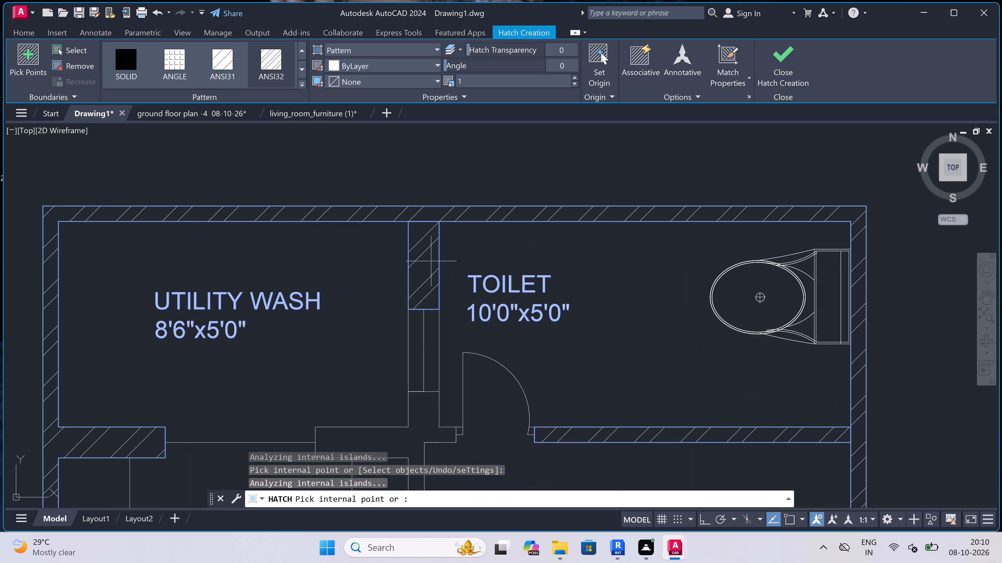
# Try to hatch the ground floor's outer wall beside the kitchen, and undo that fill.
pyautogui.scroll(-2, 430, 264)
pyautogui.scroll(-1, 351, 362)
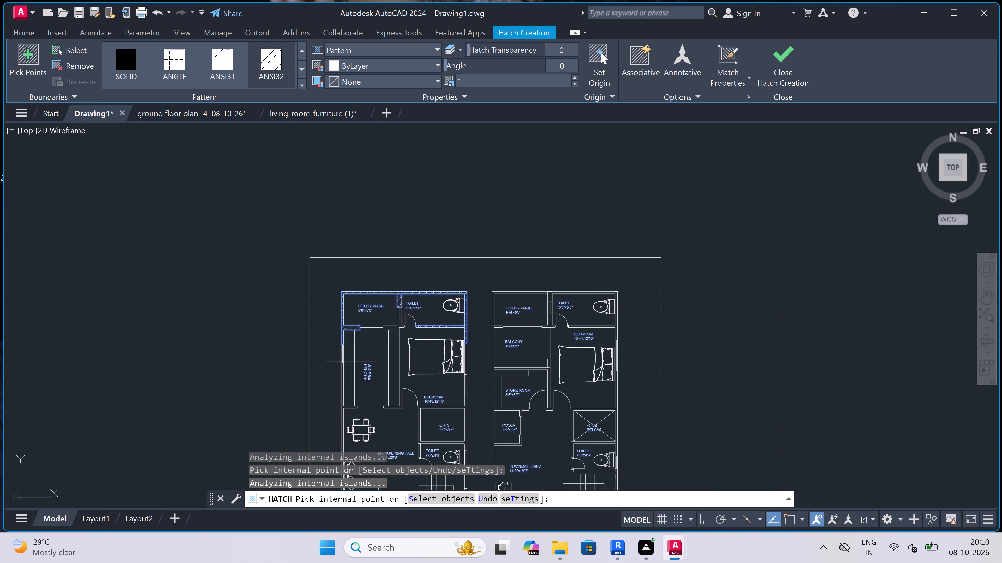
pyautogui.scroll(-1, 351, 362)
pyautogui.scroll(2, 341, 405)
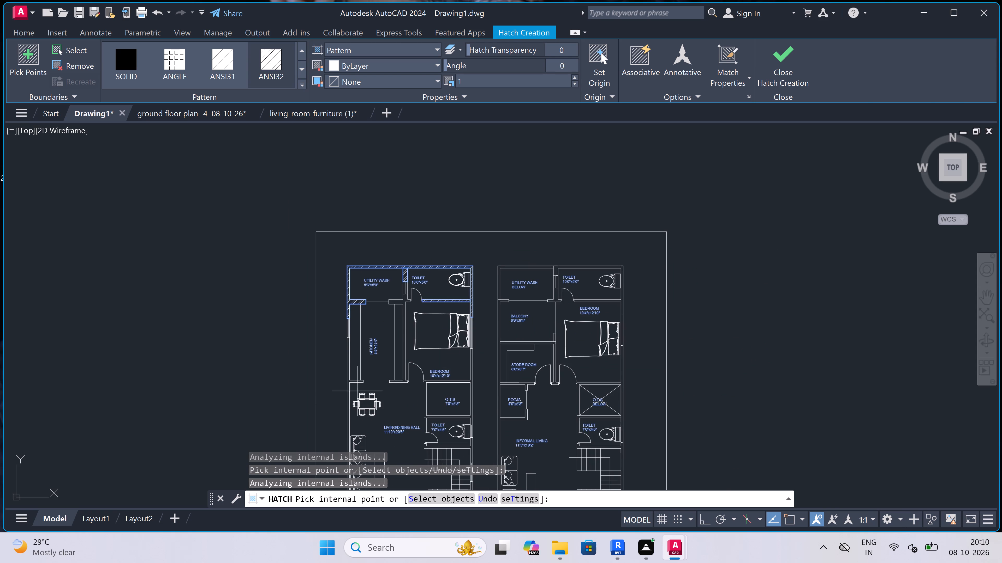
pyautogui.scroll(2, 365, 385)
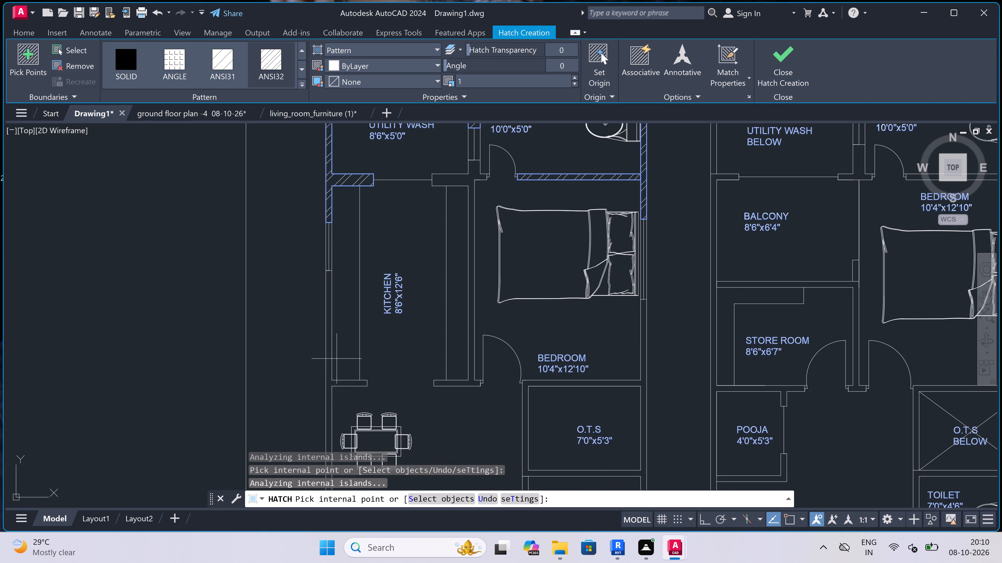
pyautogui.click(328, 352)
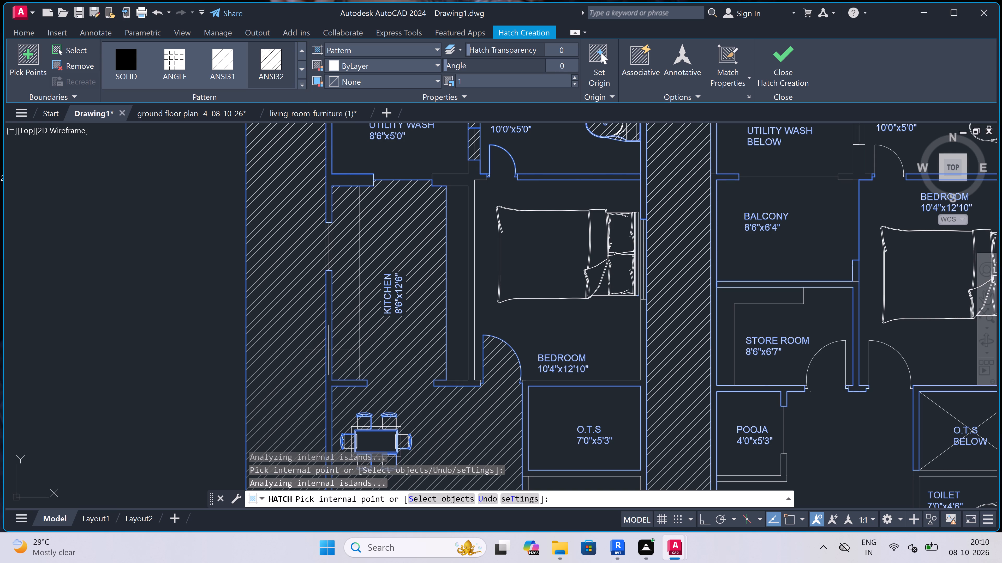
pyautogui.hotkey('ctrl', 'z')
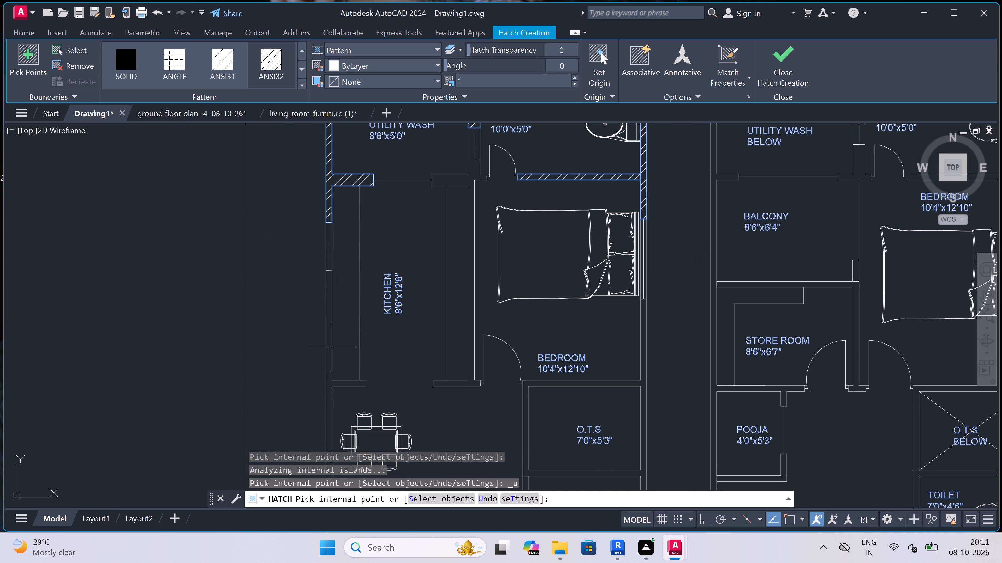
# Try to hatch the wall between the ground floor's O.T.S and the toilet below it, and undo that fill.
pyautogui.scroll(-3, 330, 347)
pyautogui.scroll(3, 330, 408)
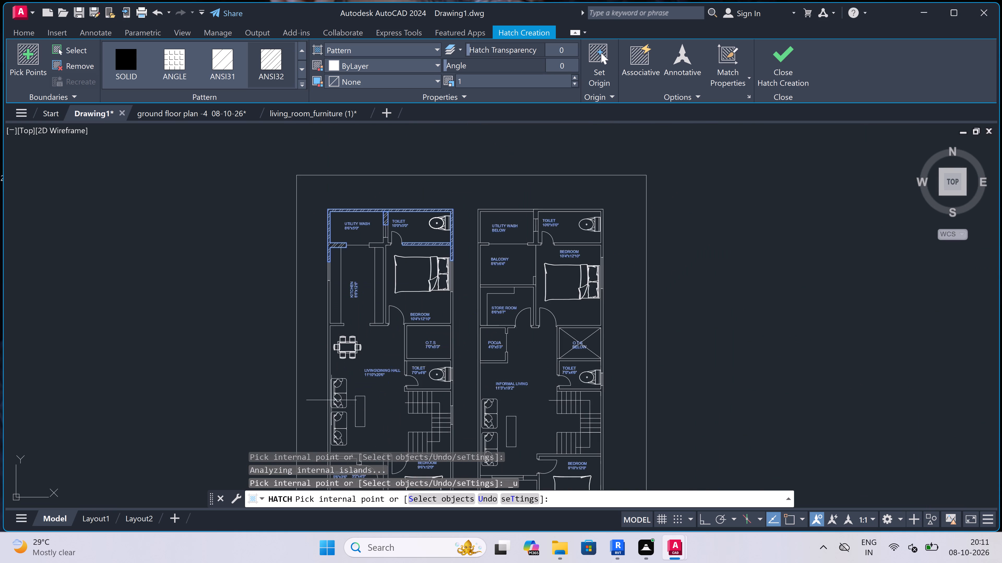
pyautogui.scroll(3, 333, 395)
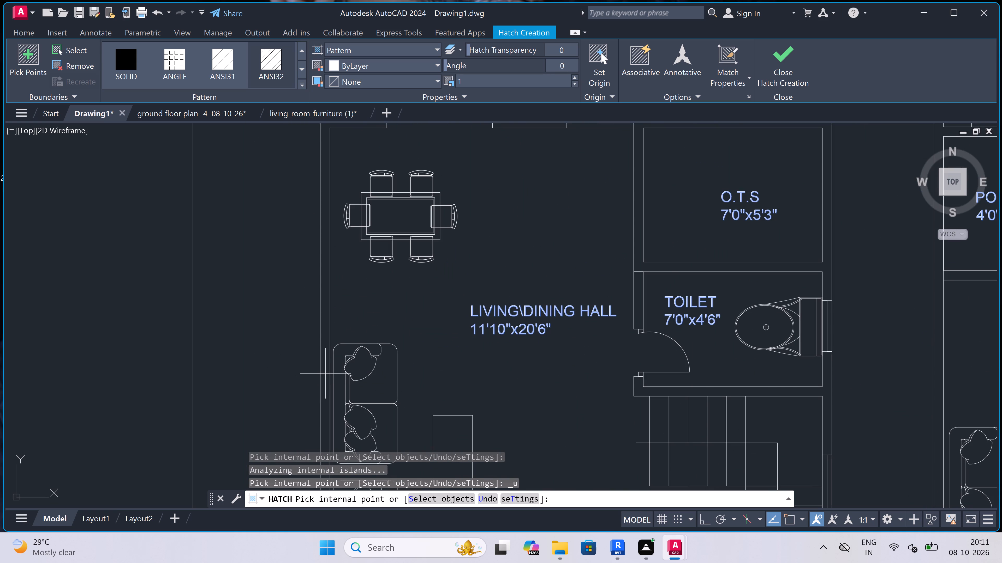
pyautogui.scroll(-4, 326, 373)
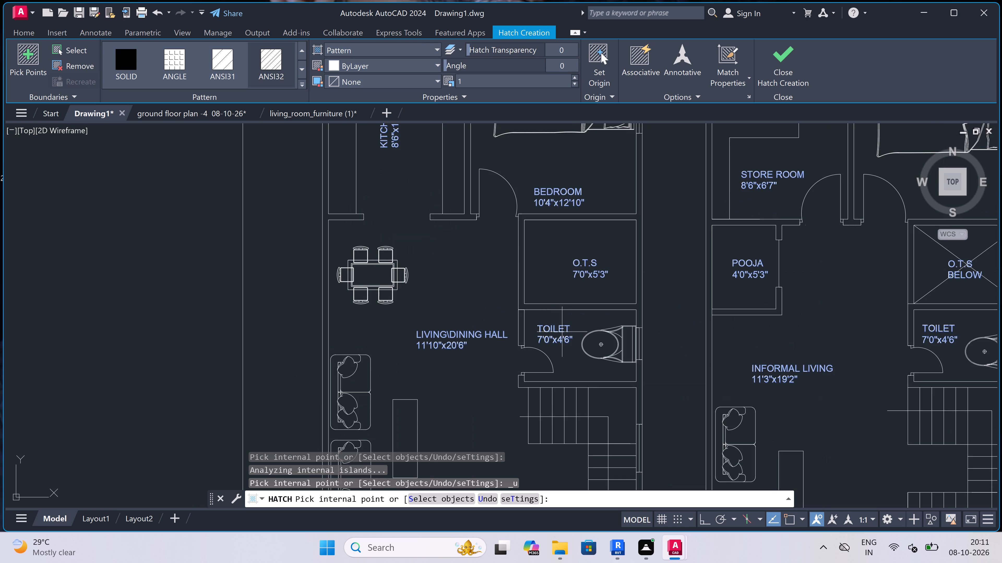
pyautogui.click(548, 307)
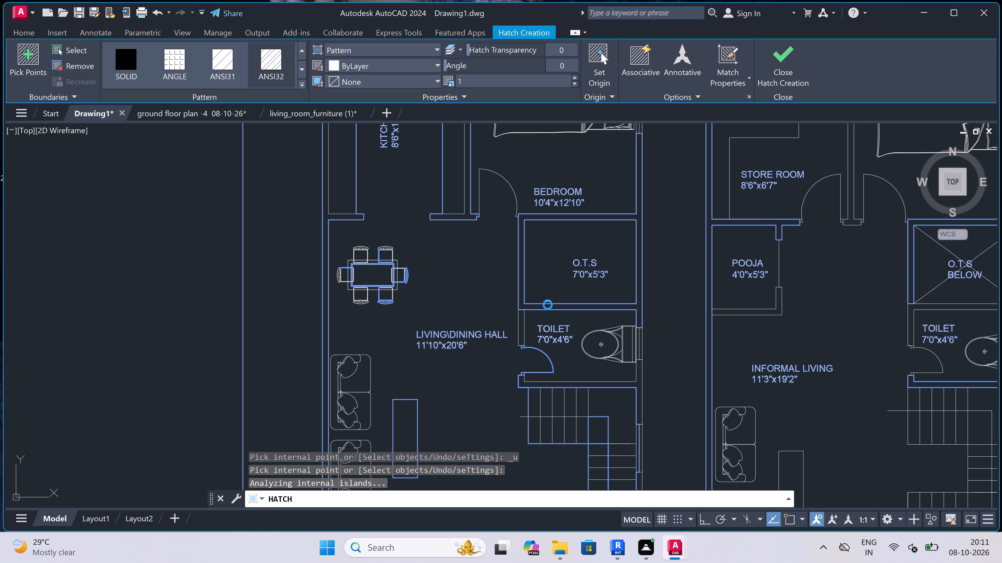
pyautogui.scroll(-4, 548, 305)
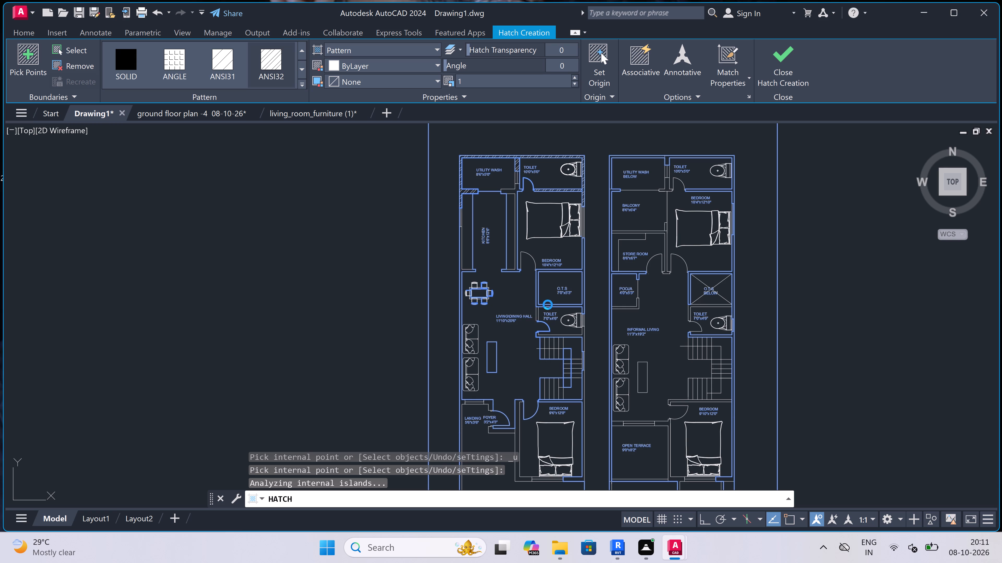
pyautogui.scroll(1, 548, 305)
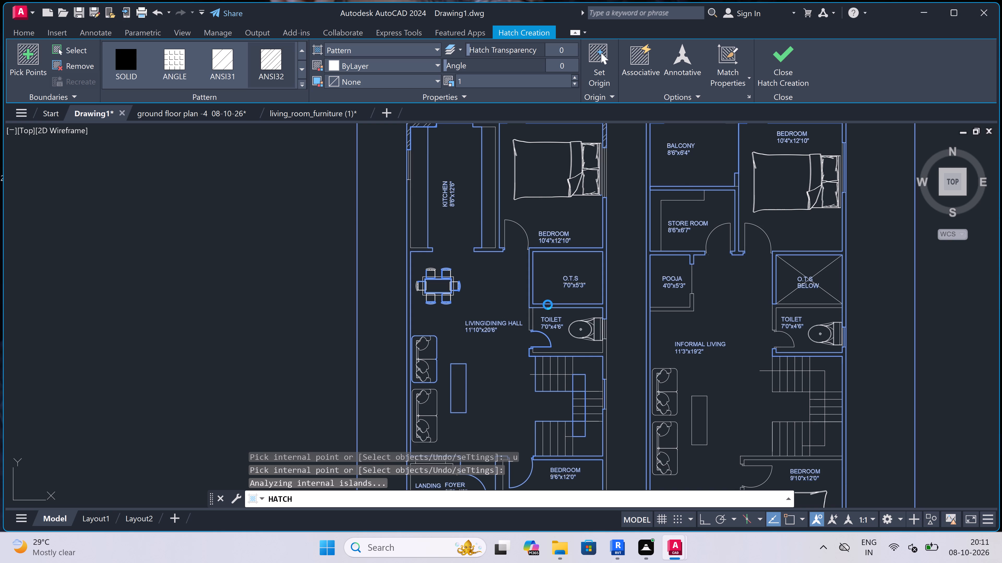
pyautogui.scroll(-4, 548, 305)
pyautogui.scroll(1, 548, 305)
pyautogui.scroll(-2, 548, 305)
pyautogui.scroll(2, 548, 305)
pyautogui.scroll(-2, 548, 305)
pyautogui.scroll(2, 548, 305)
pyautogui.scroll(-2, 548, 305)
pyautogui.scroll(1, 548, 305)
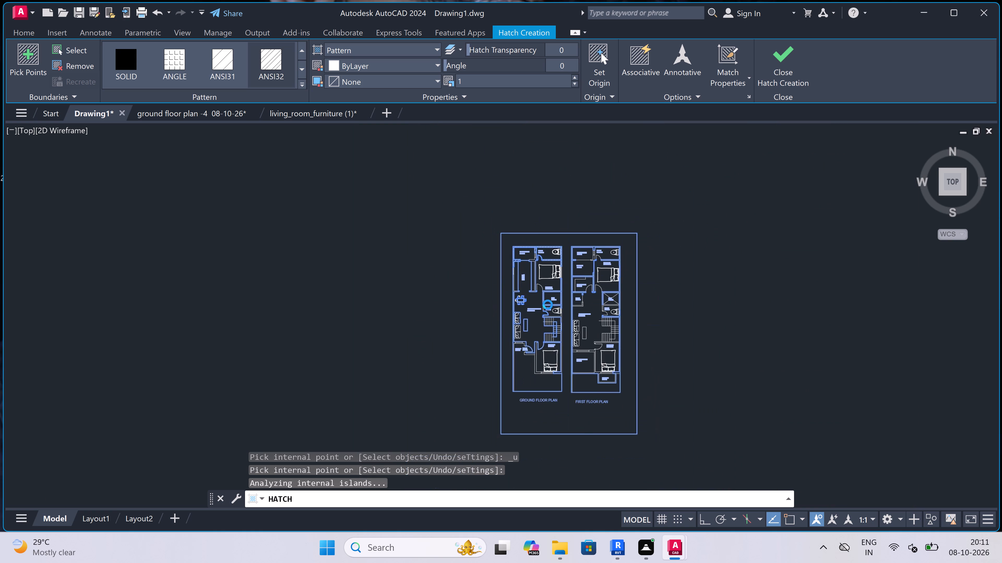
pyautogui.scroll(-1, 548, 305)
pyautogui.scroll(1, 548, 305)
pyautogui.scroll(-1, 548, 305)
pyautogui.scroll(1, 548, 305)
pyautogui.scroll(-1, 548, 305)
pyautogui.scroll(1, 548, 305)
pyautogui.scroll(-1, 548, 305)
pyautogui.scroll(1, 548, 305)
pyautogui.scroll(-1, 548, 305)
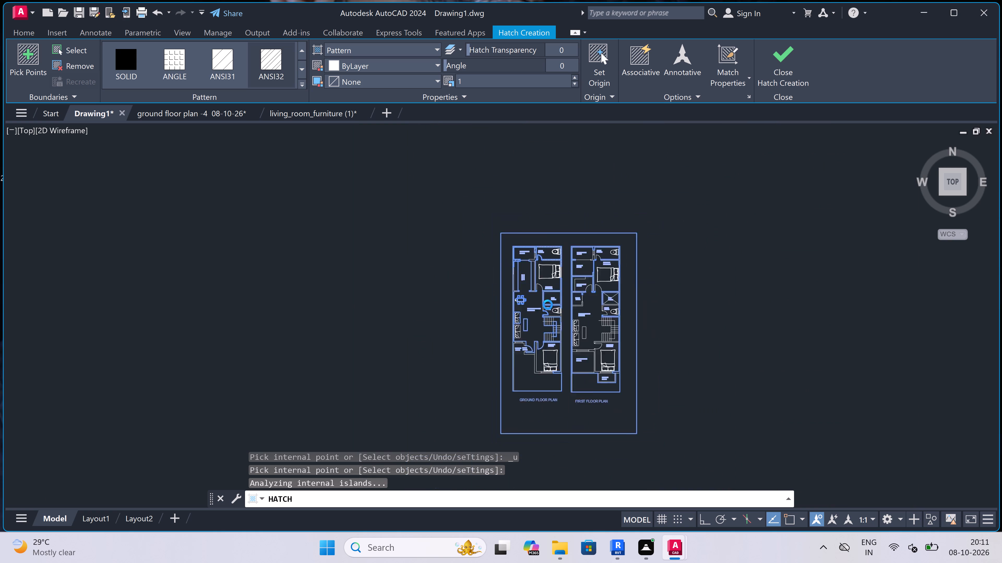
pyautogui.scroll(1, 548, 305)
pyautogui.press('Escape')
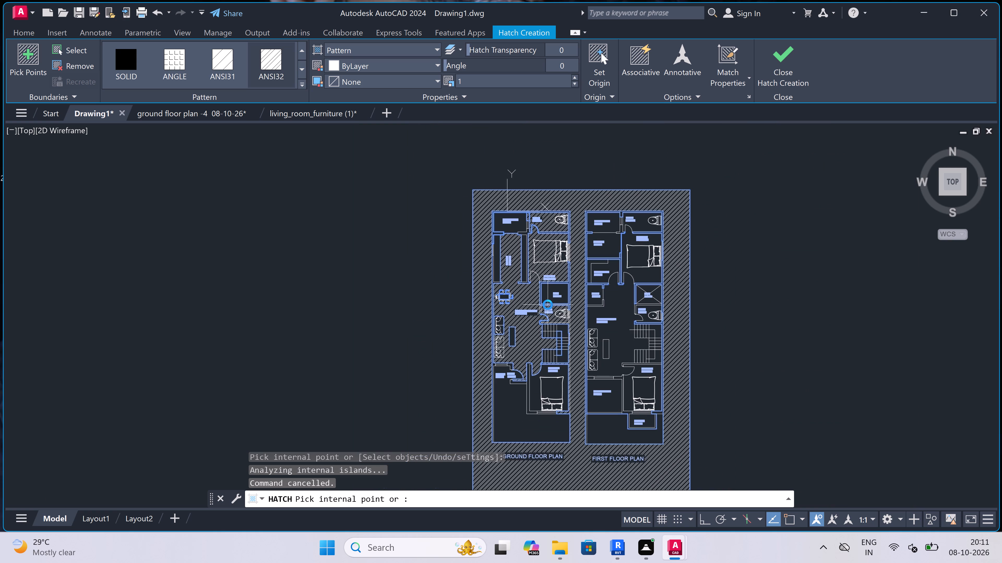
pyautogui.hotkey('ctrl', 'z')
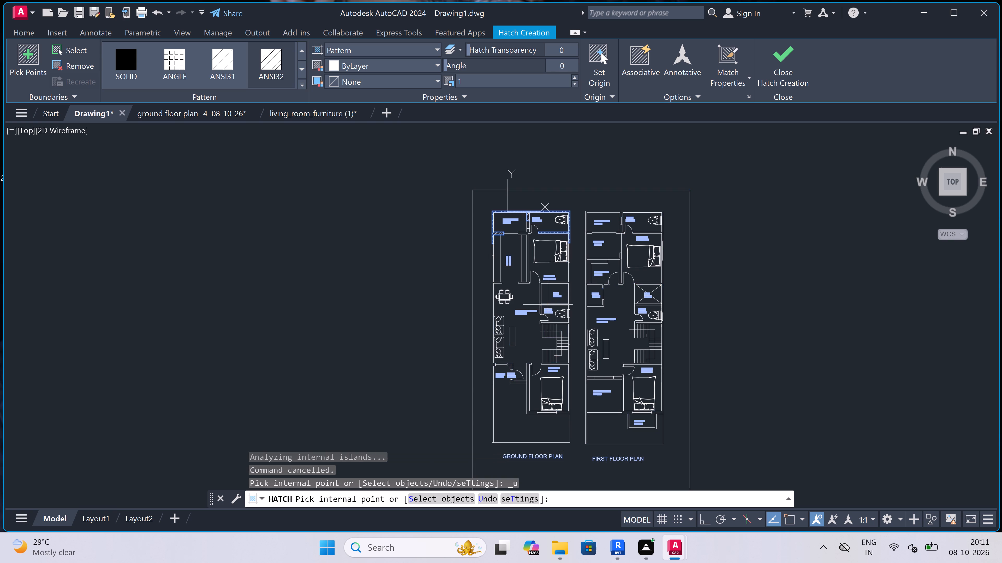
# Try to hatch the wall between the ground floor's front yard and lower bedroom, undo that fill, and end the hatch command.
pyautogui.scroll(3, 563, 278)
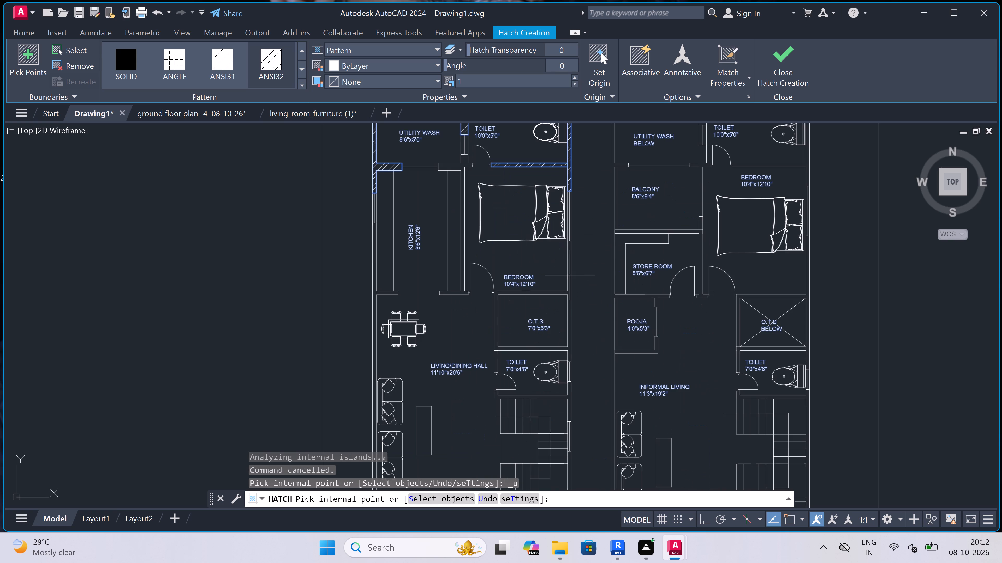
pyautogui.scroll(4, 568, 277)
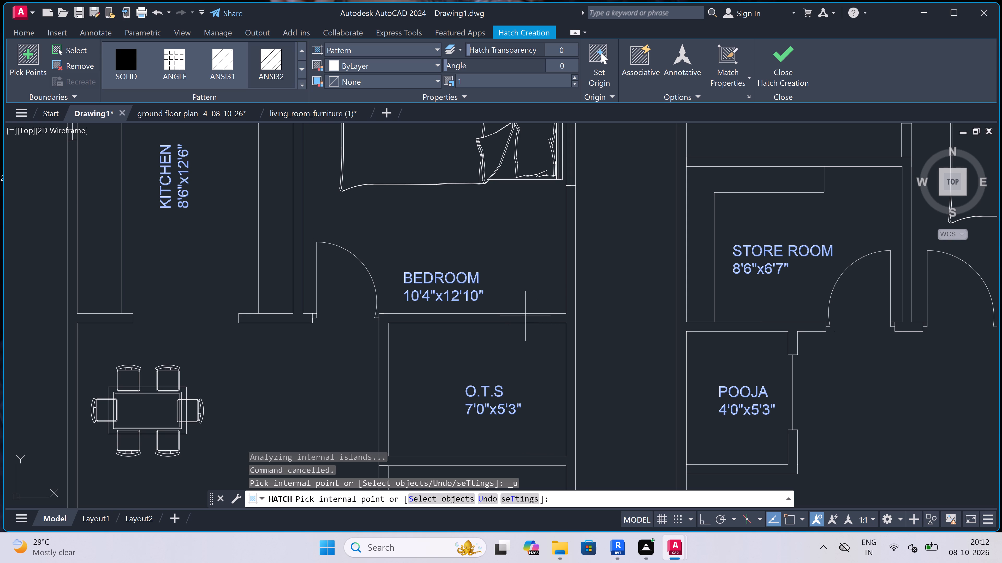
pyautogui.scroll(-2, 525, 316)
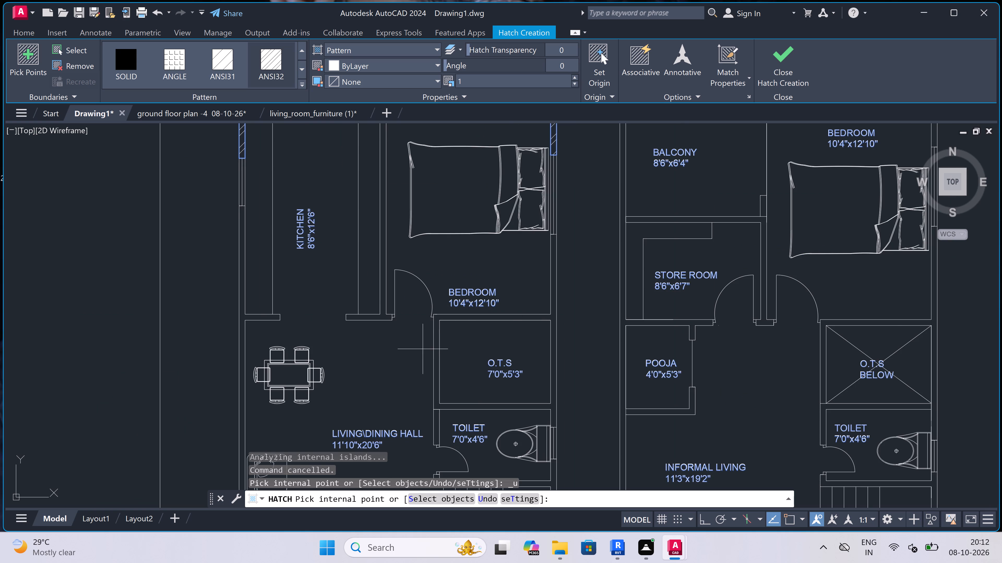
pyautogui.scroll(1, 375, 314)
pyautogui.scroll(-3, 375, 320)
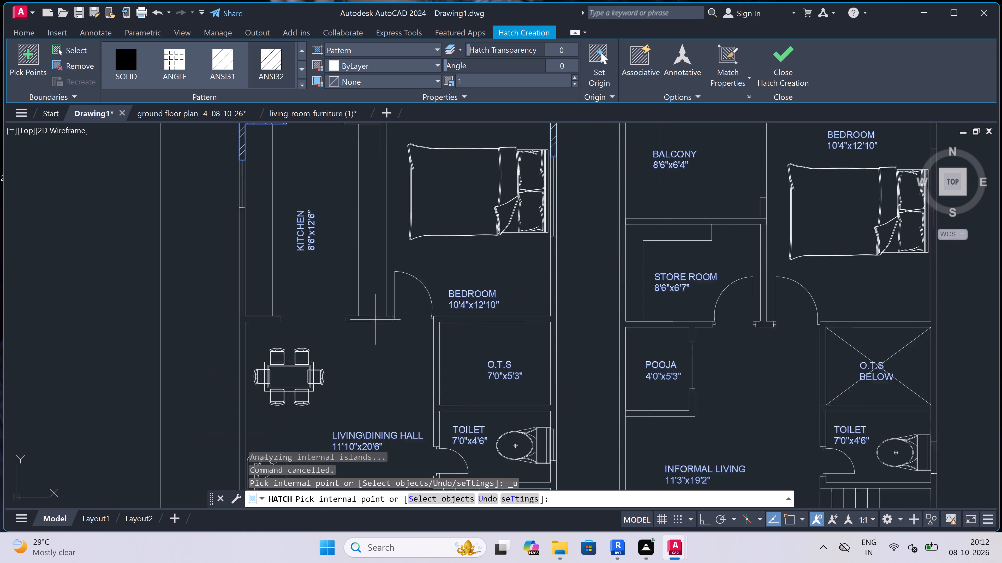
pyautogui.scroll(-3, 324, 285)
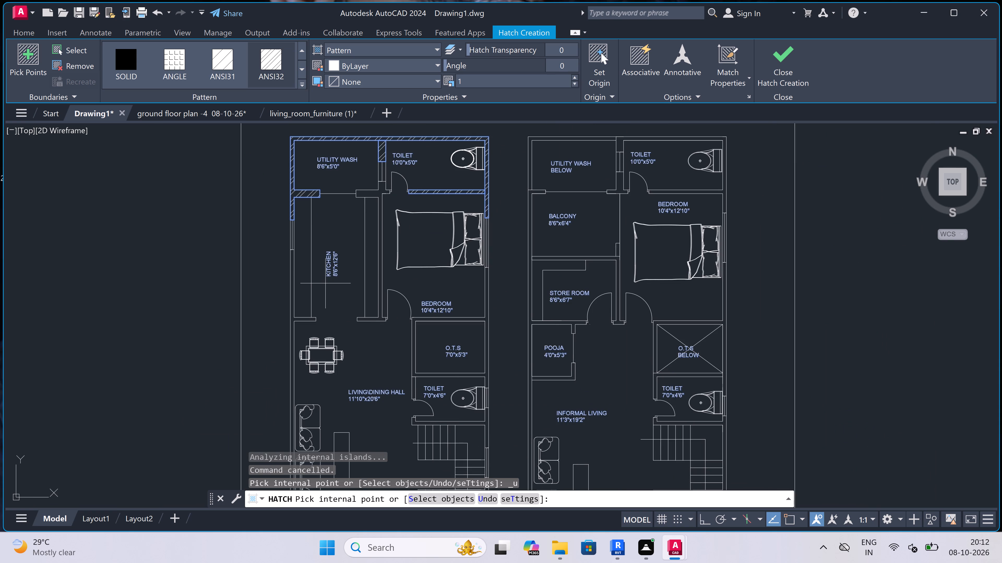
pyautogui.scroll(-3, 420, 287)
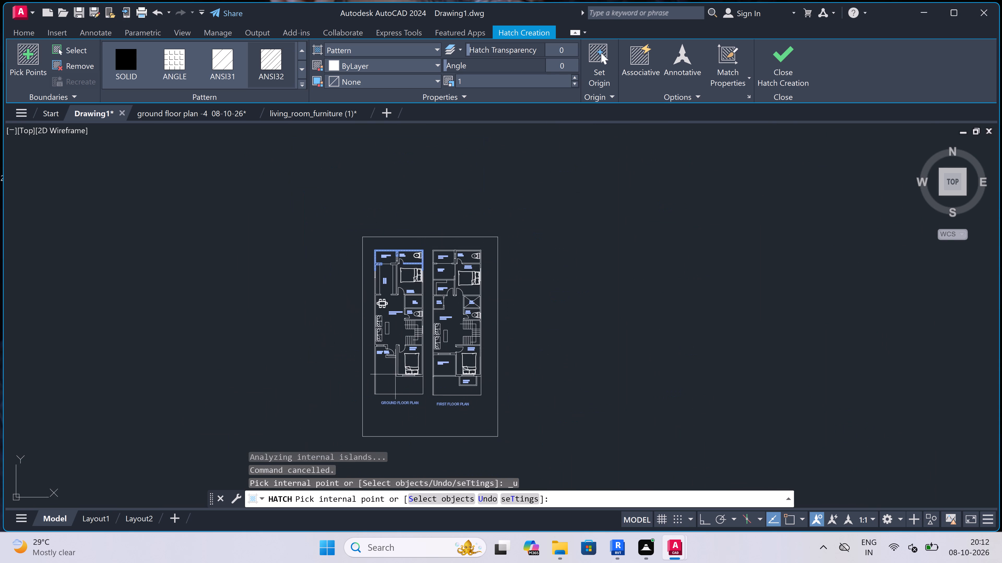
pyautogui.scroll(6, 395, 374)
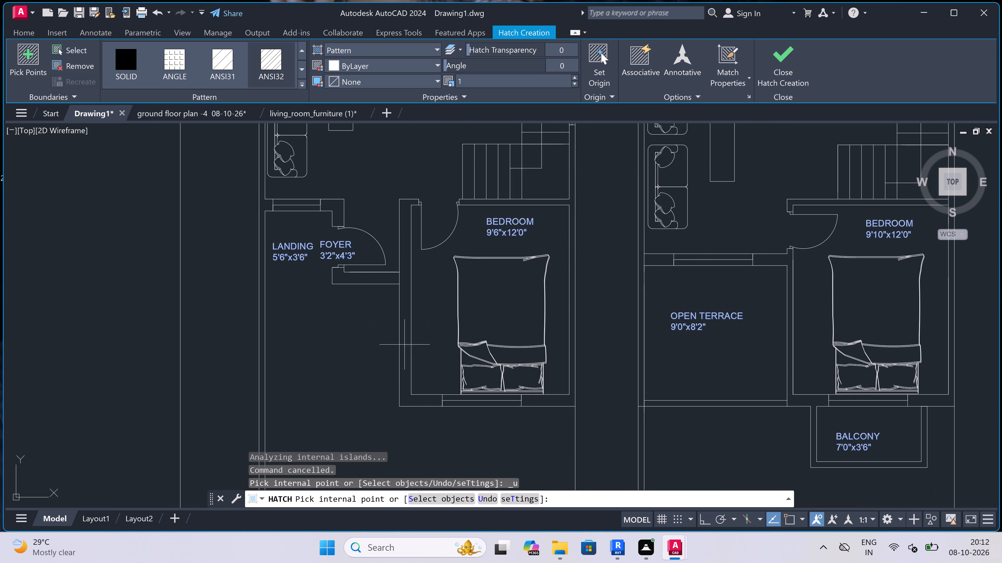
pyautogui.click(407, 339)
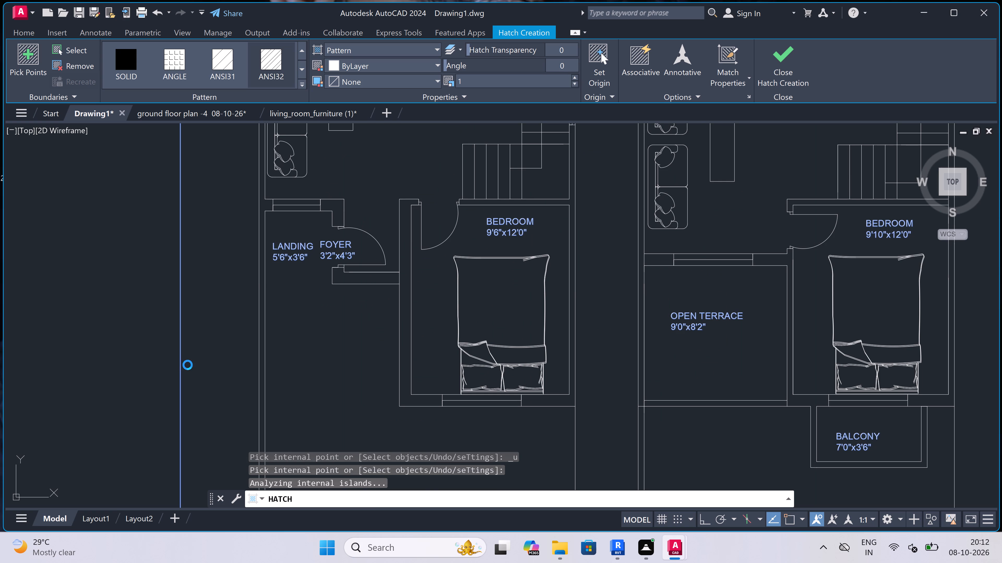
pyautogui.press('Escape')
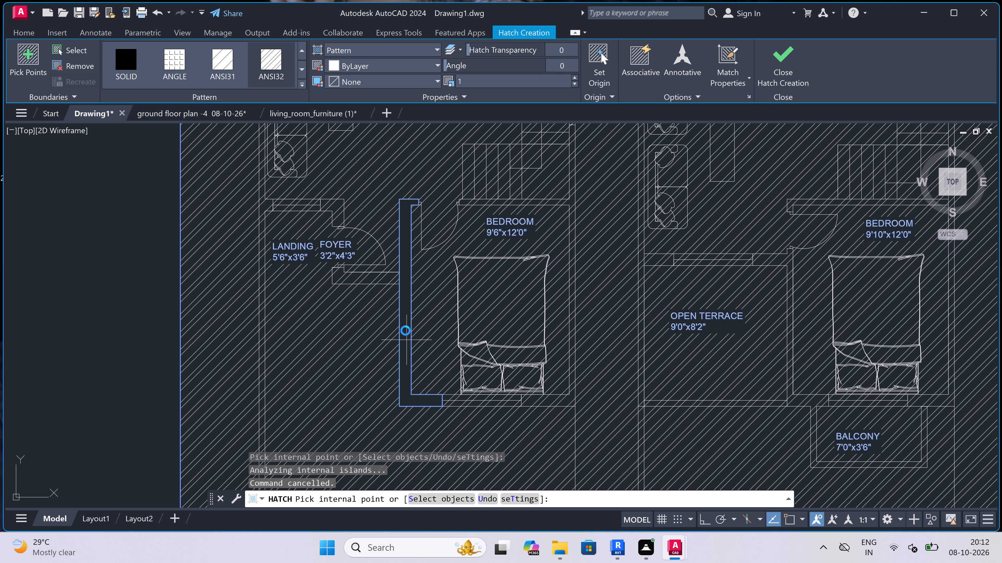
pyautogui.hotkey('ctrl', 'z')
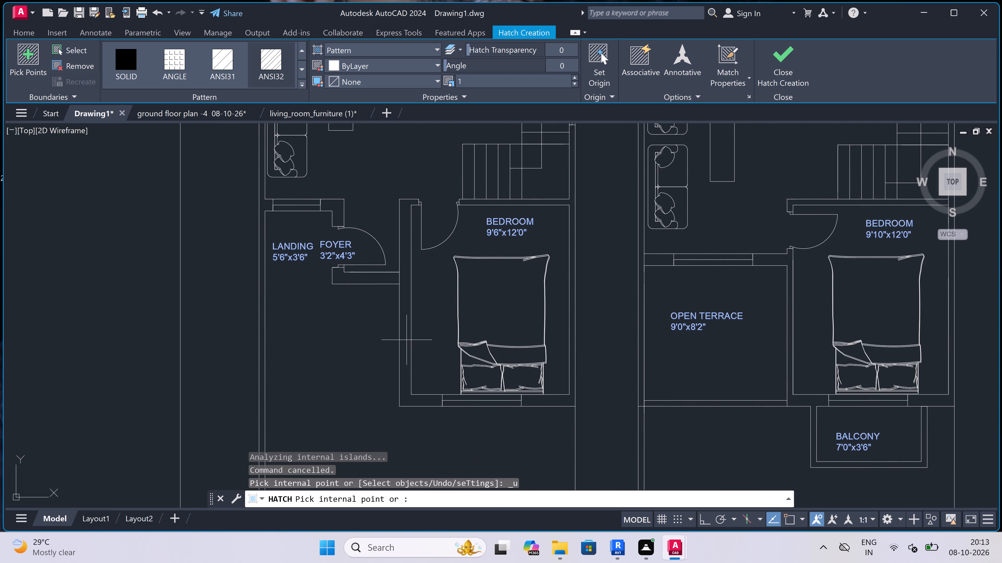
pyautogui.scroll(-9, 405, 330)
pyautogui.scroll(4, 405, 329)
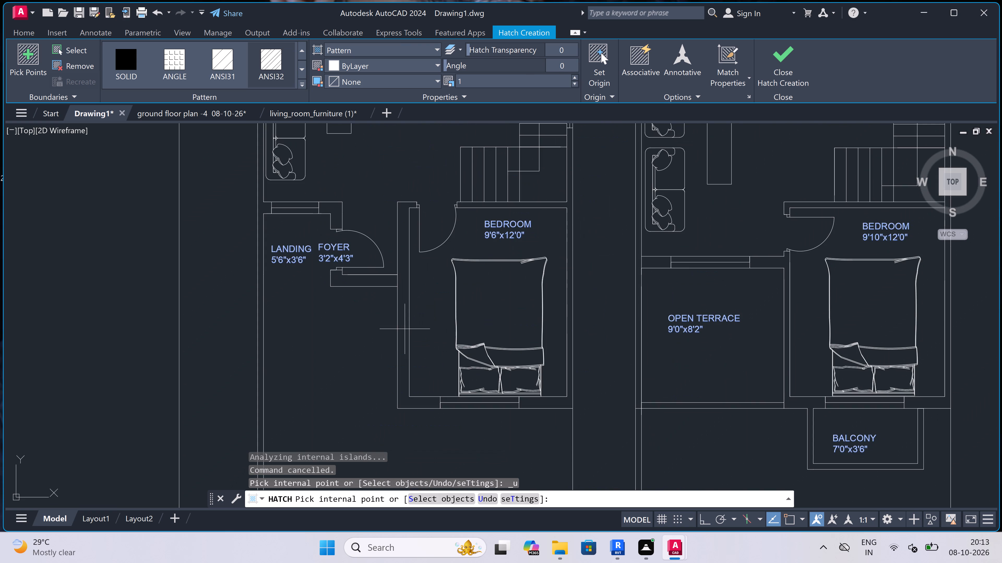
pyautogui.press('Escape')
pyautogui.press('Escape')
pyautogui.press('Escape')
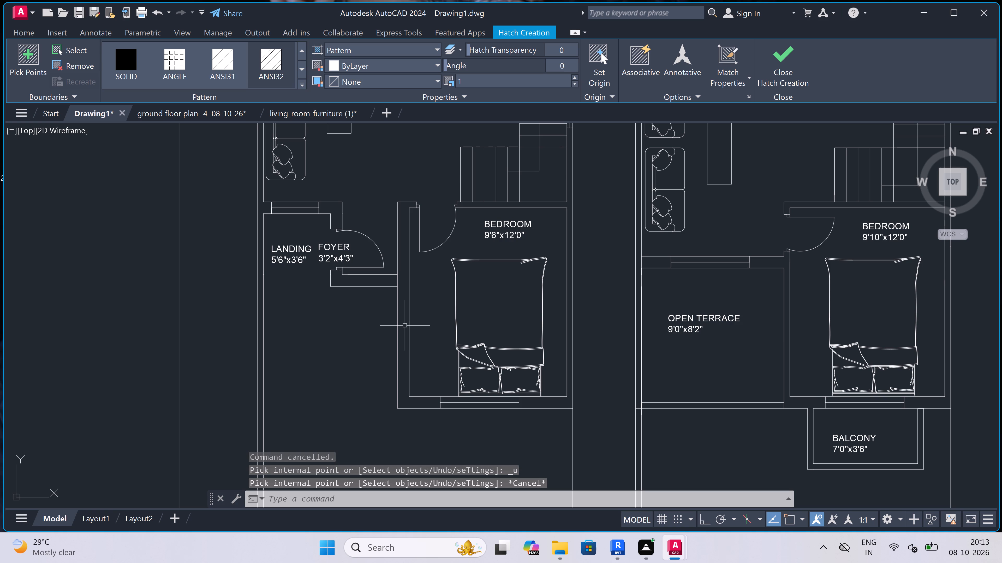
# Start a new hatch and match its properties to the existing hatch in the wall above the ground floor's upper toilet.
pyautogui.scroll(-3, 405, 325)
pyautogui.scroll(1, 404, 318)
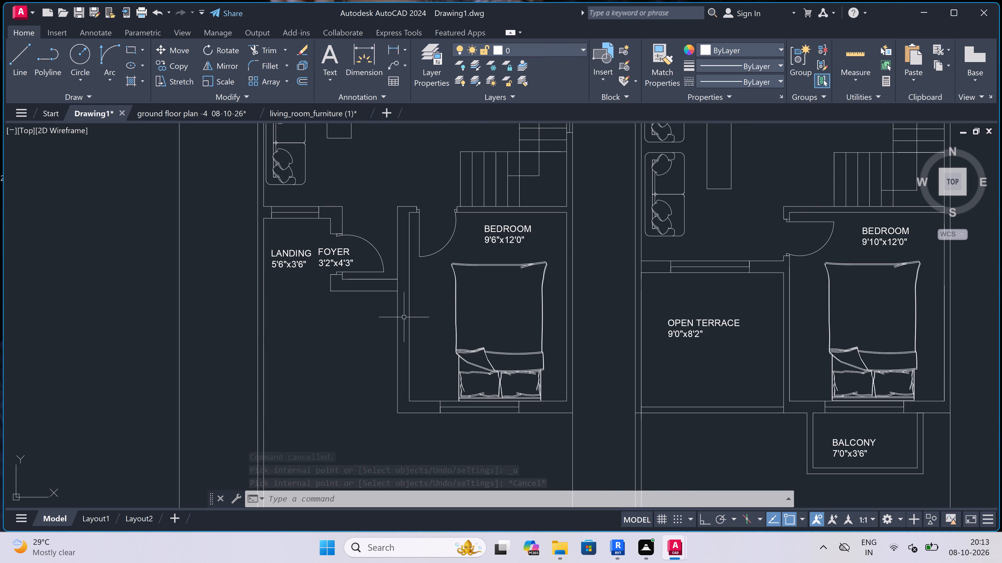
pyautogui.write('H')
pyautogui.press('space')
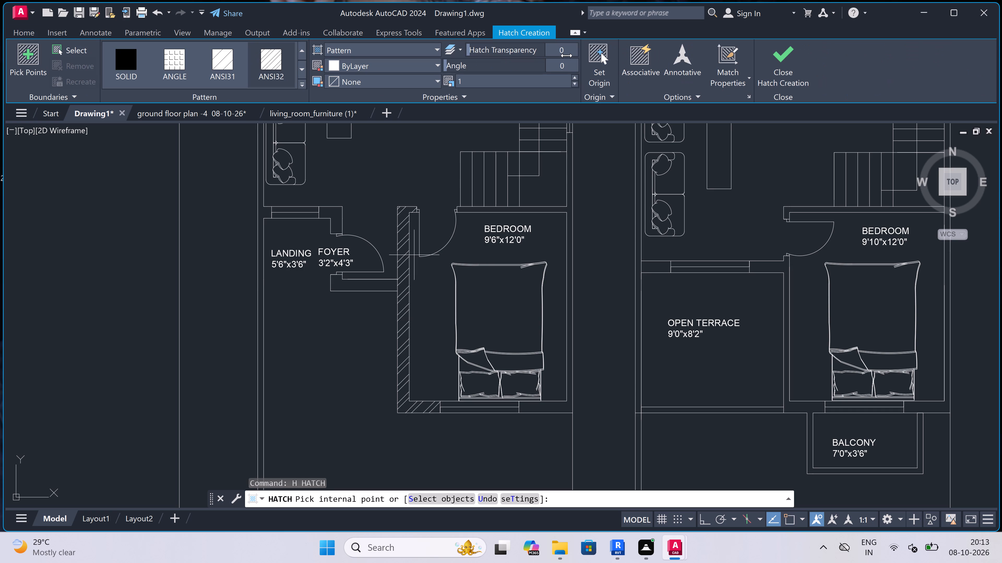
pyautogui.click(731, 55)
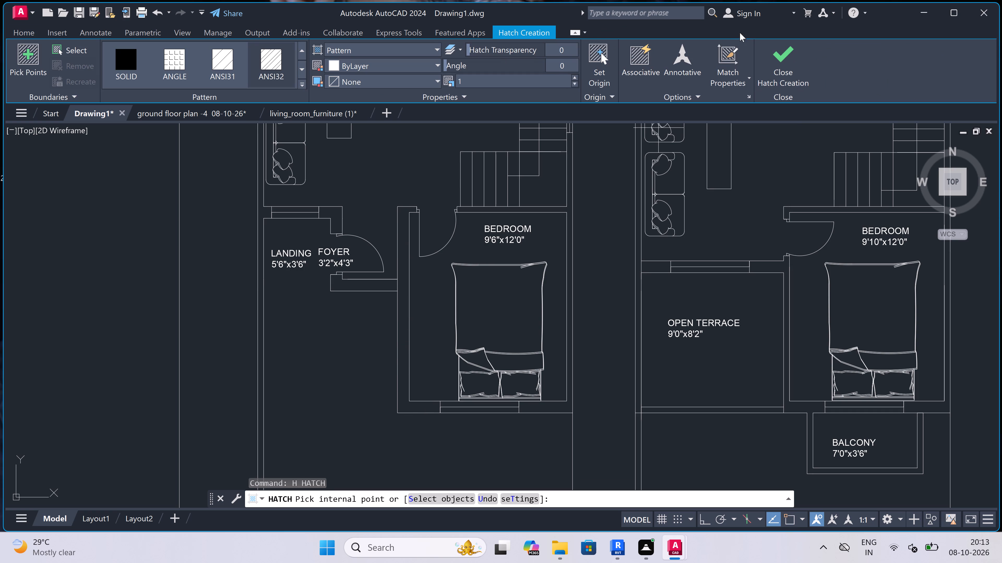
pyautogui.doubleClick(726, 55)
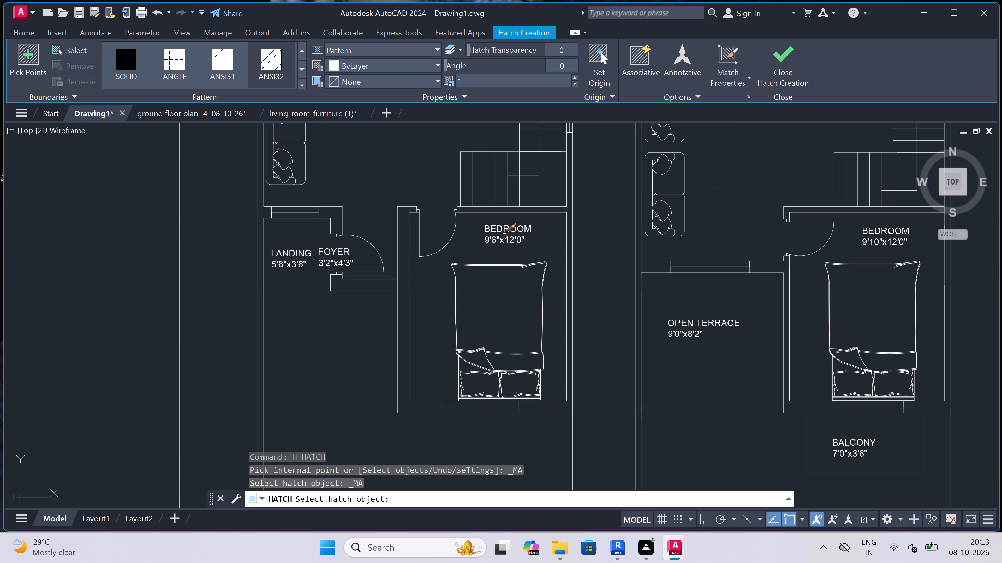
pyautogui.scroll(-8, 499, 219)
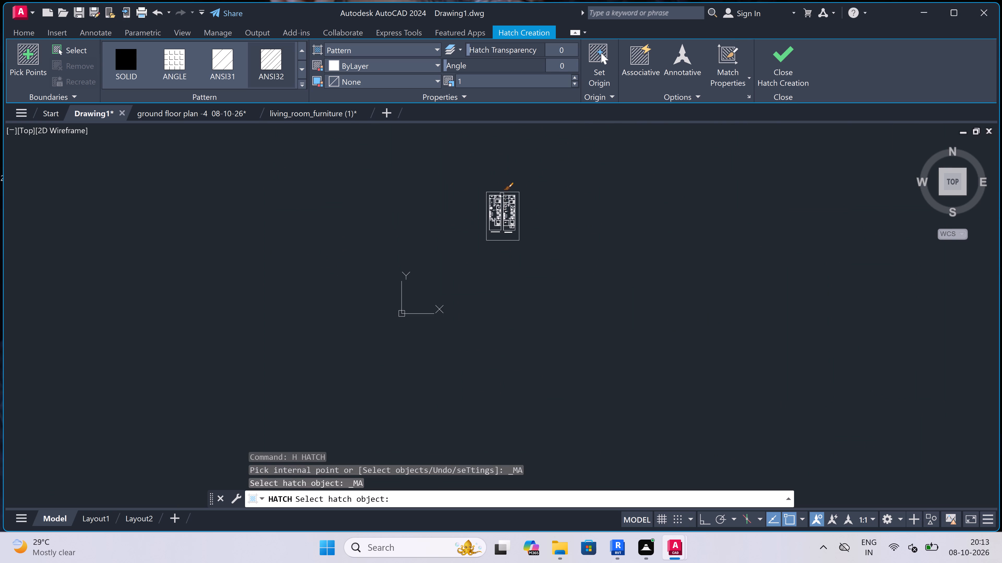
pyautogui.scroll(-3, 491, 235)
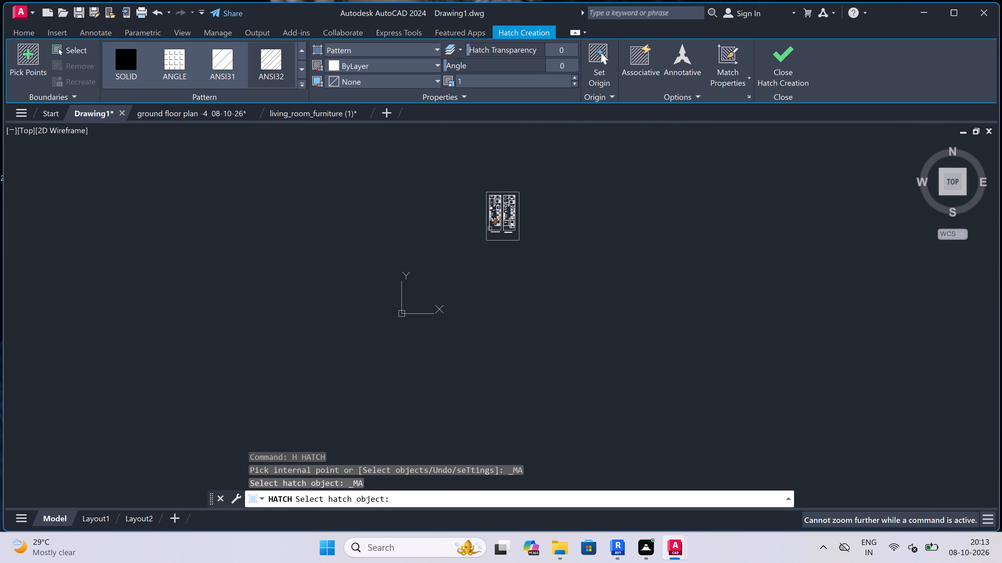
pyautogui.scroll(4, 493, 184)
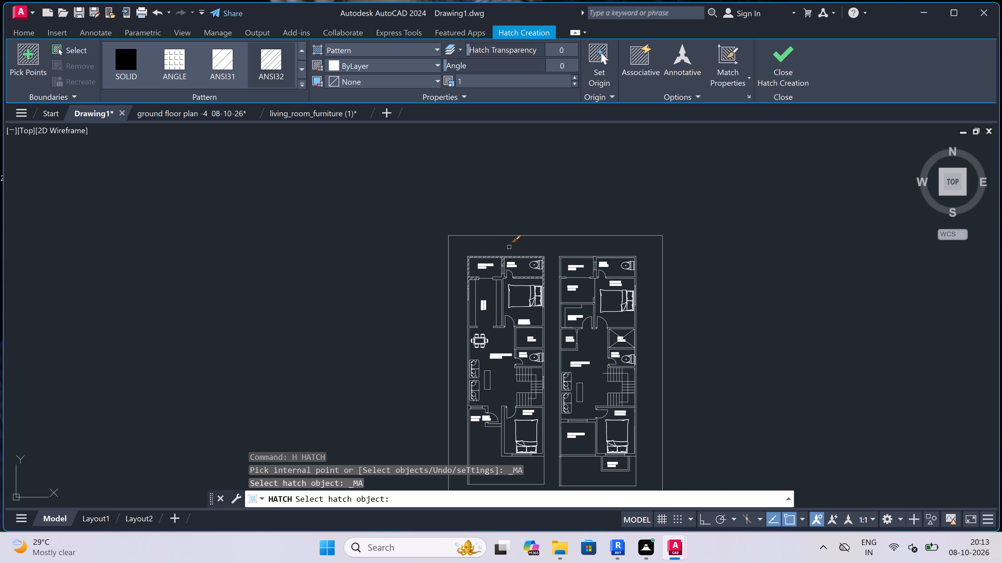
pyautogui.scroll(4, 508, 259)
pyautogui.click(506, 250)
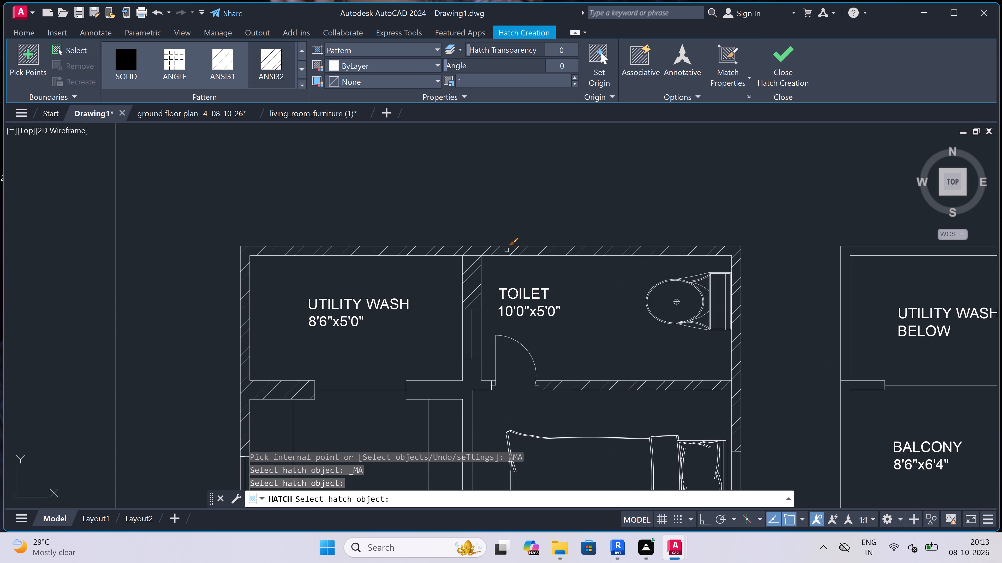
pyautogui.scroll(1, 522, 257)
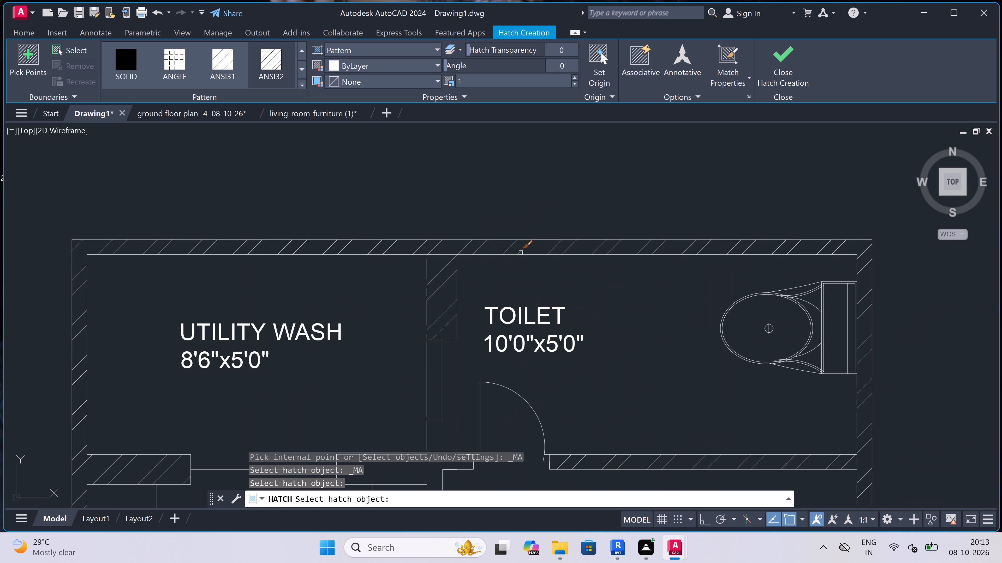
pyautogui.click(522, 249)
# Hatch the L-shaped wall piece at the corner of the ground floor's landing and foyer.
pyautogui.scroll(-5, 518, 205)
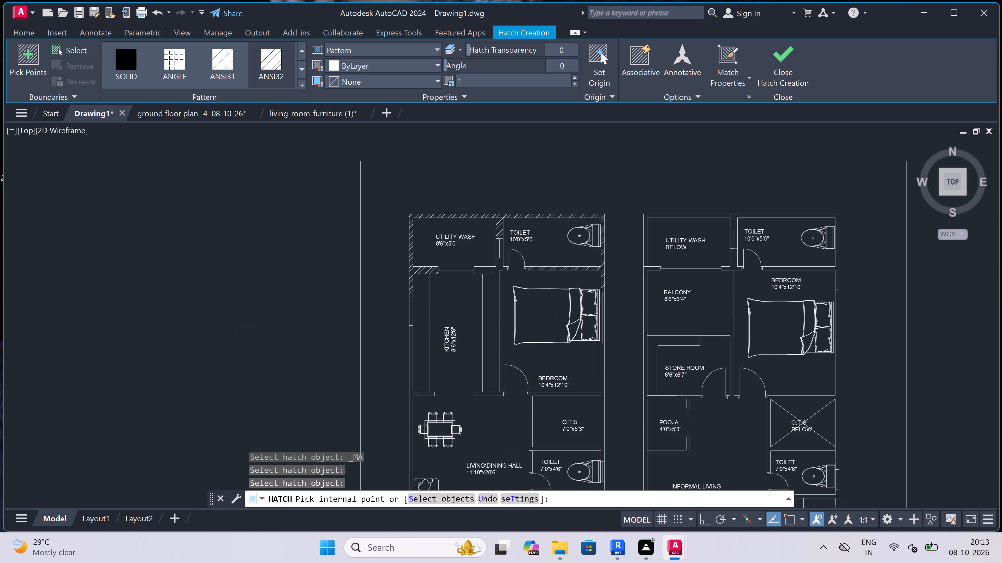
pyautogui.scroll(-2, 518, 205)
pyautogui.scroll(3, 509, 299)
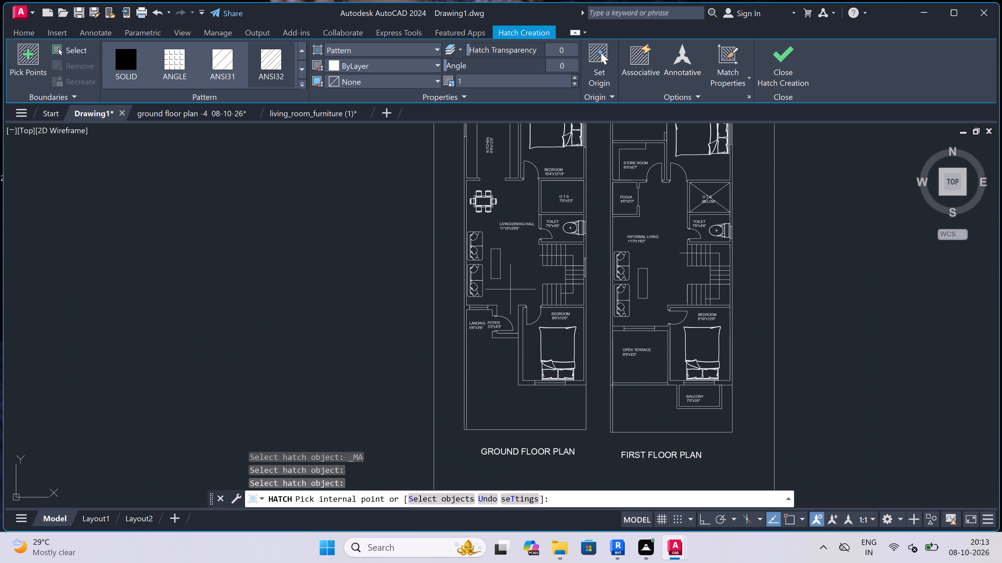
pyautogui.scroll(4, 484, 309)
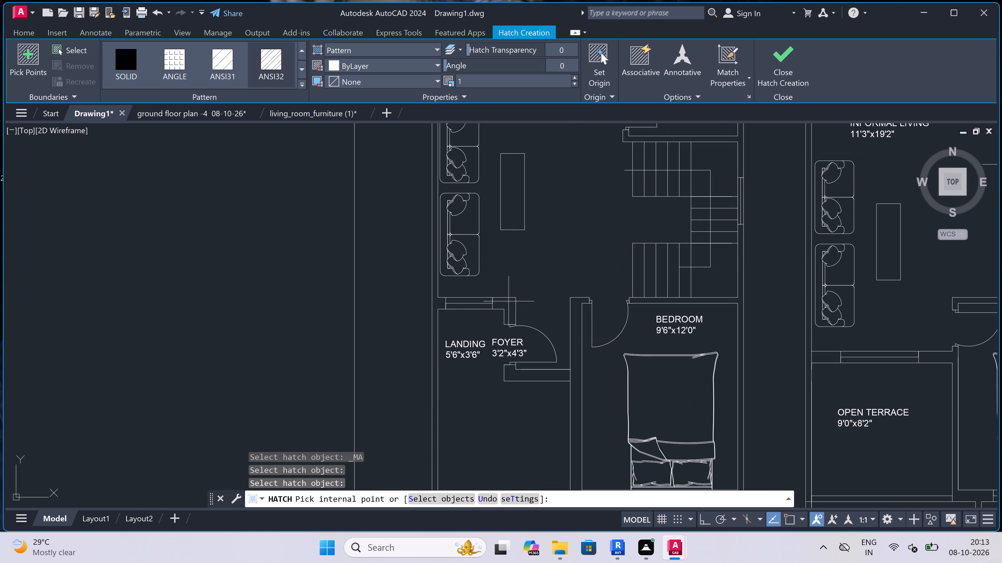
pyautogui.click(509, 301)
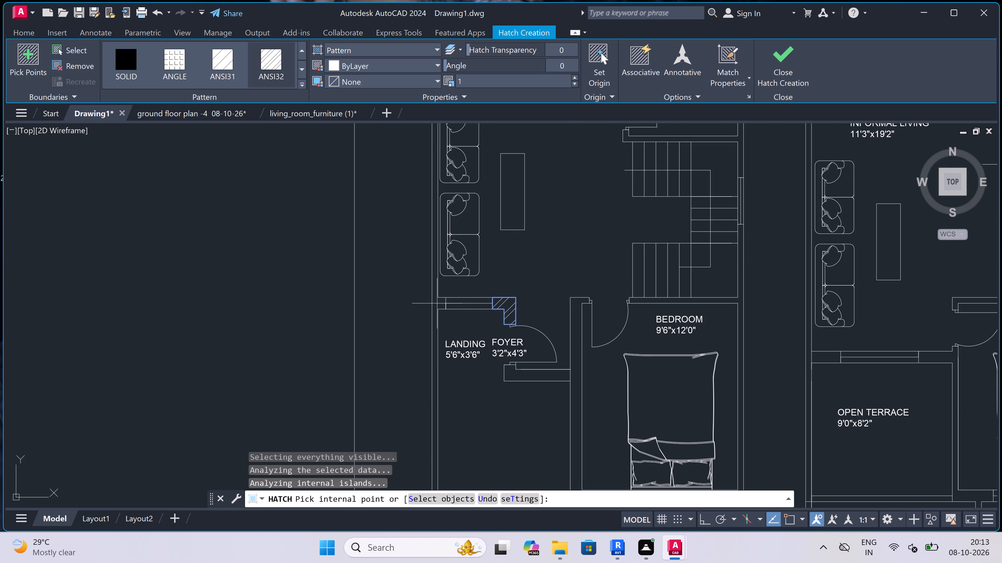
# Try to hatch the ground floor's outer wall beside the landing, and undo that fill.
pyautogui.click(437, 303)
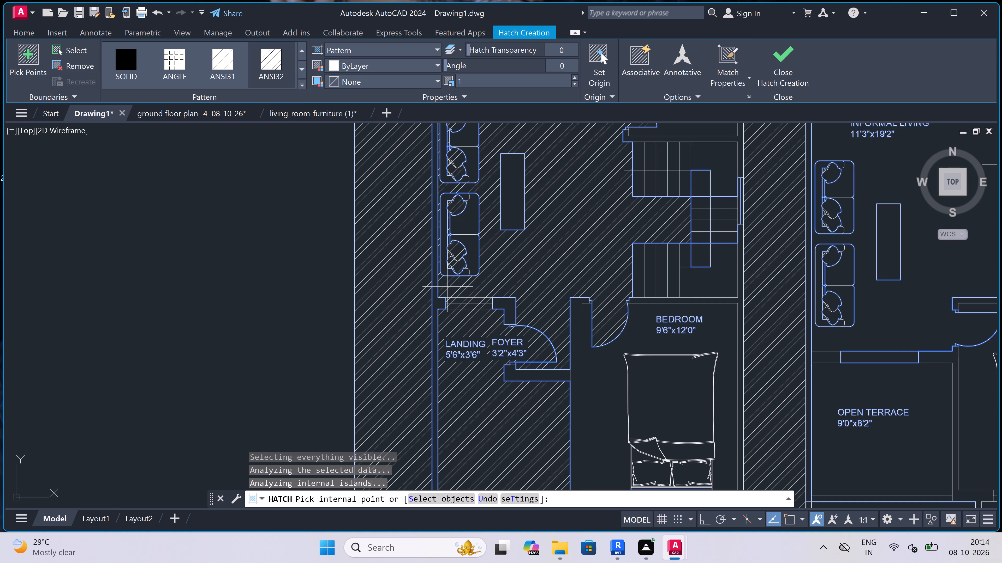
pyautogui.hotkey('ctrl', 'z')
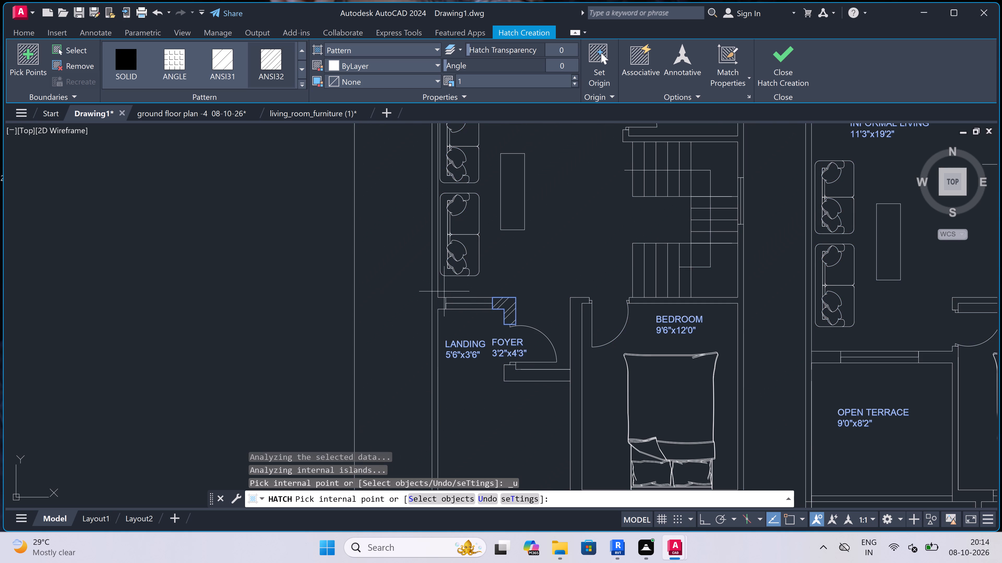
# Hatch the walls around the ground floor's 9'6"x12'0" bedroom, including the wall to the staircase and the adjoining outer wall.
pyautogui.scroll(-5, 443, 293)
pyautogui.scroll(3, 476, 315)
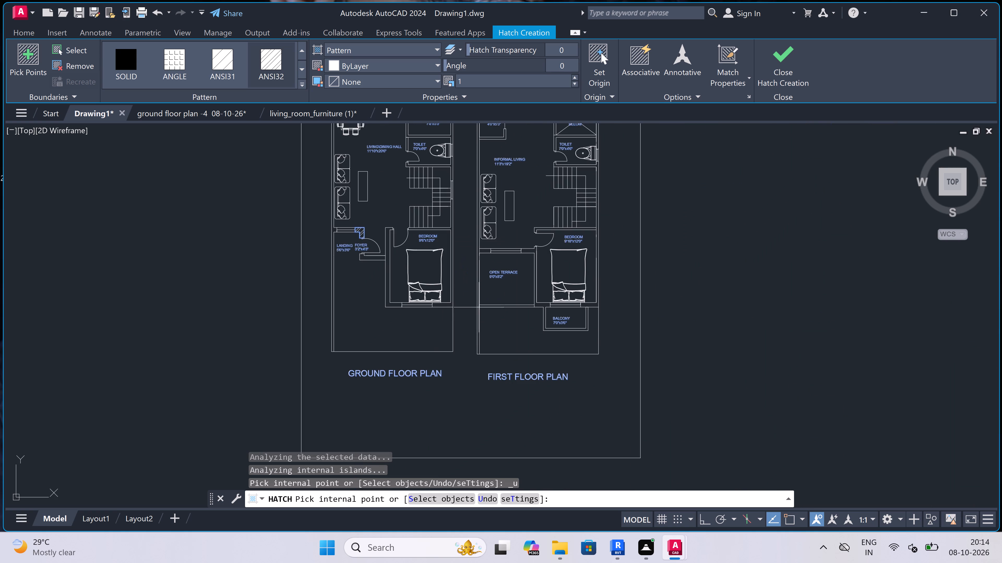
pyautogui.scroll(-2, 429, 286)
pyautogui.scroll(4, 403, 279)
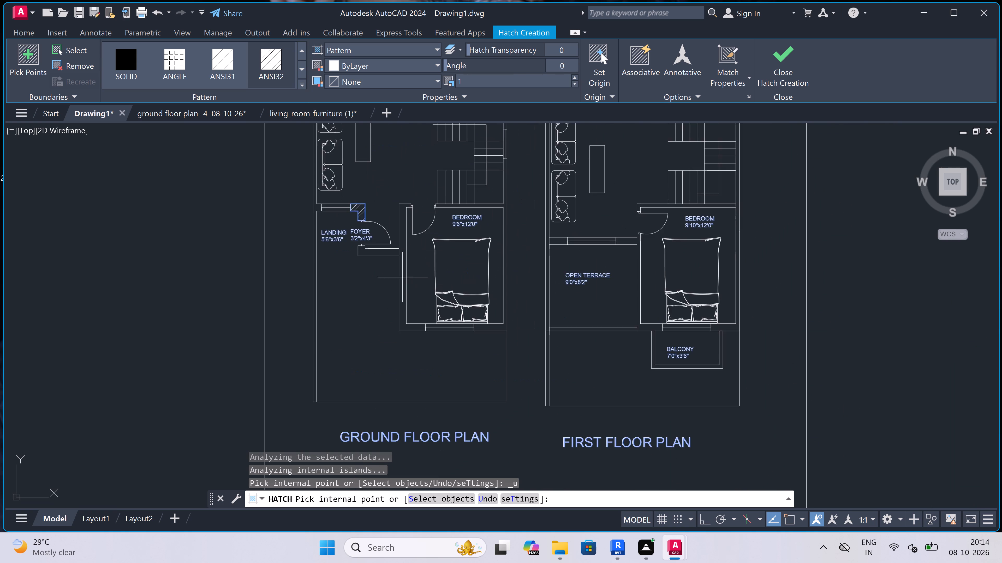
pyautogui.click(401, 274)
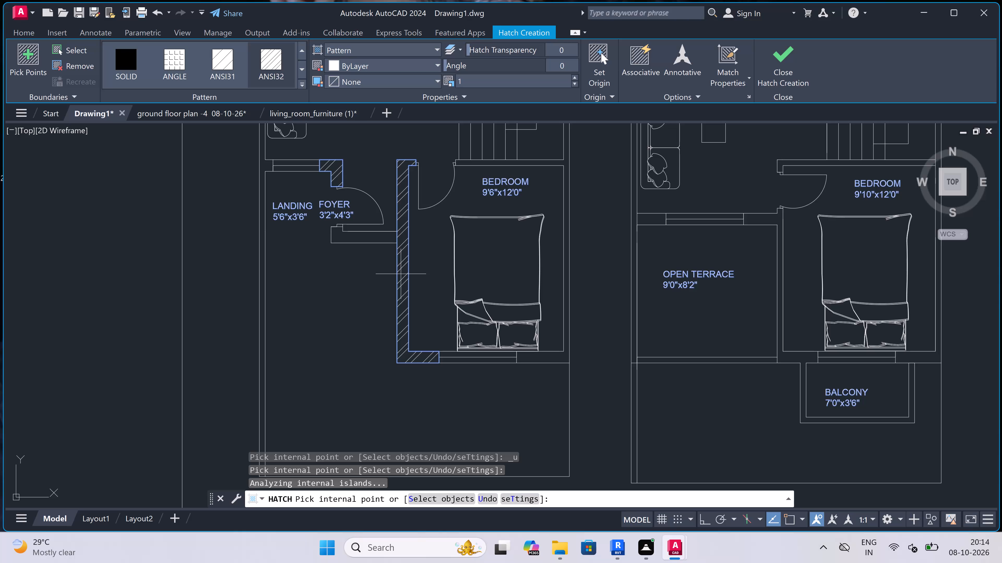
pyautogui.click(565, 268)
pyautogui.scroll(-4, 565, 268)
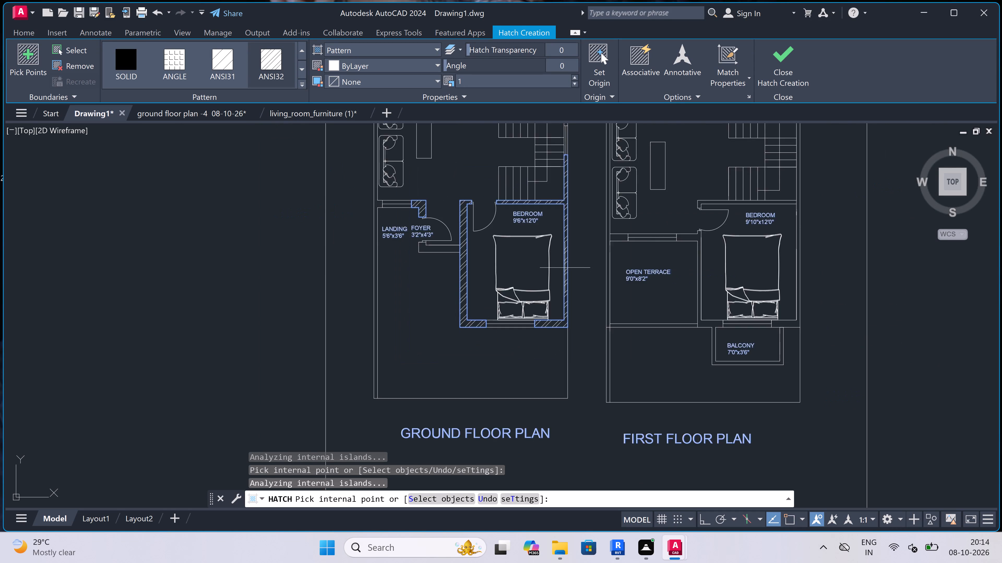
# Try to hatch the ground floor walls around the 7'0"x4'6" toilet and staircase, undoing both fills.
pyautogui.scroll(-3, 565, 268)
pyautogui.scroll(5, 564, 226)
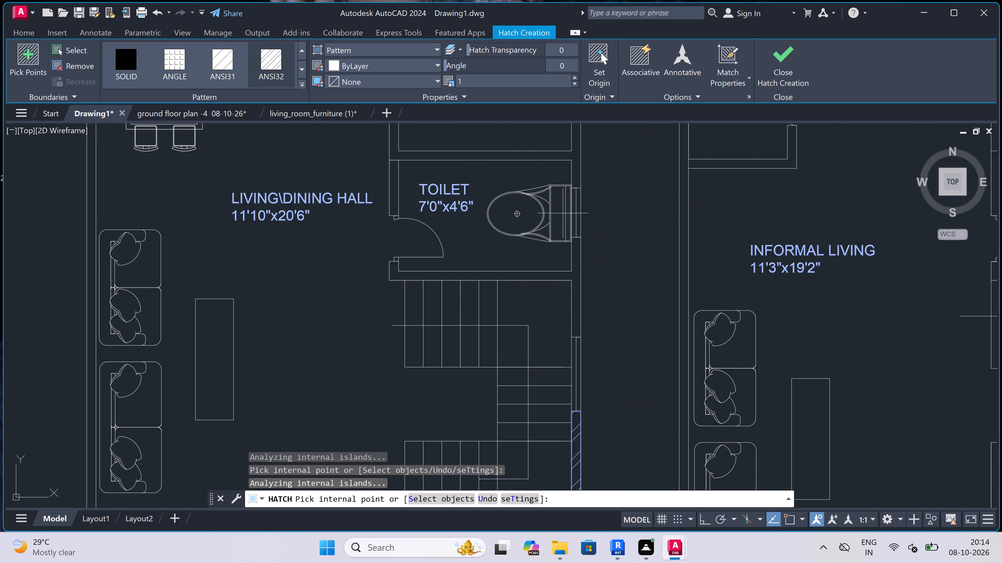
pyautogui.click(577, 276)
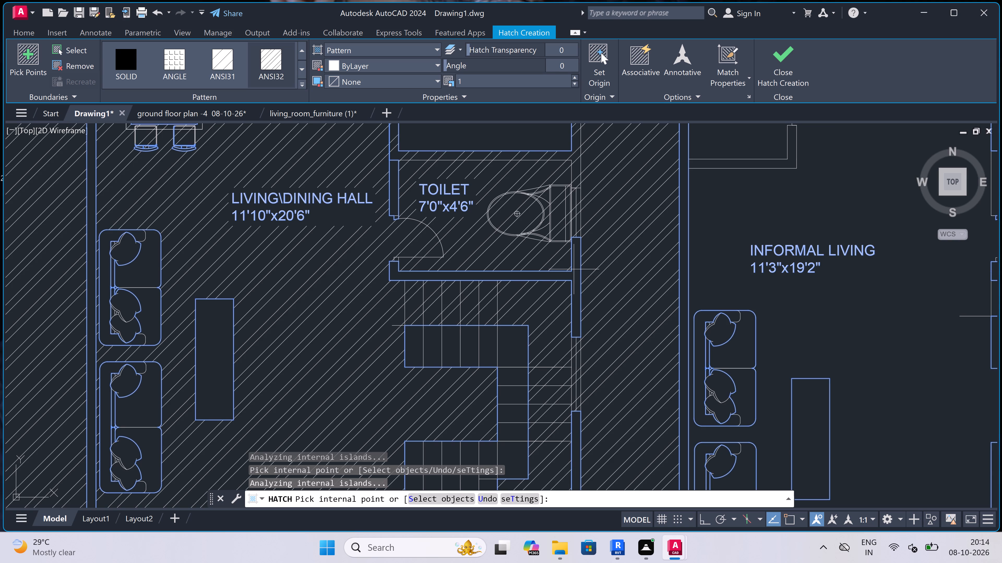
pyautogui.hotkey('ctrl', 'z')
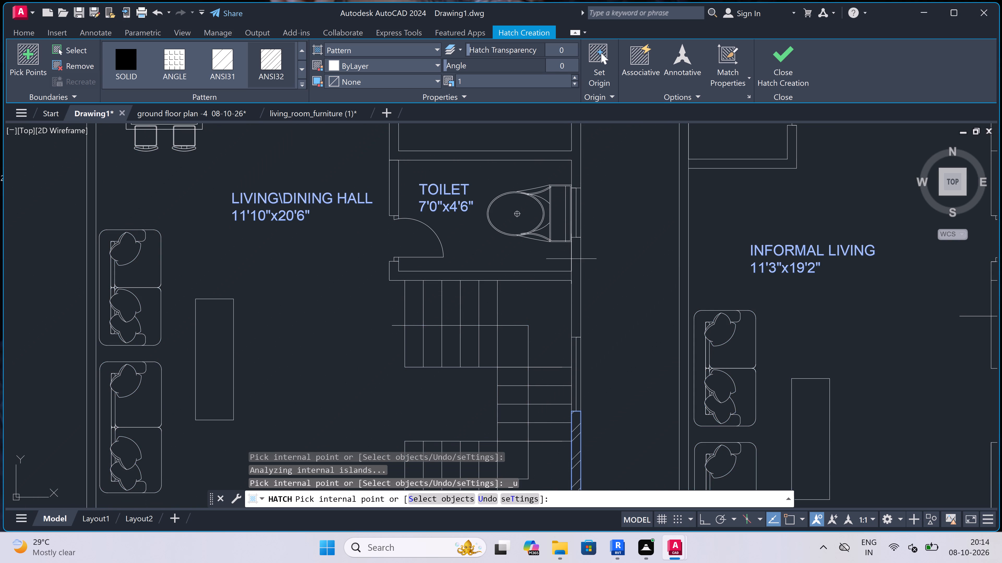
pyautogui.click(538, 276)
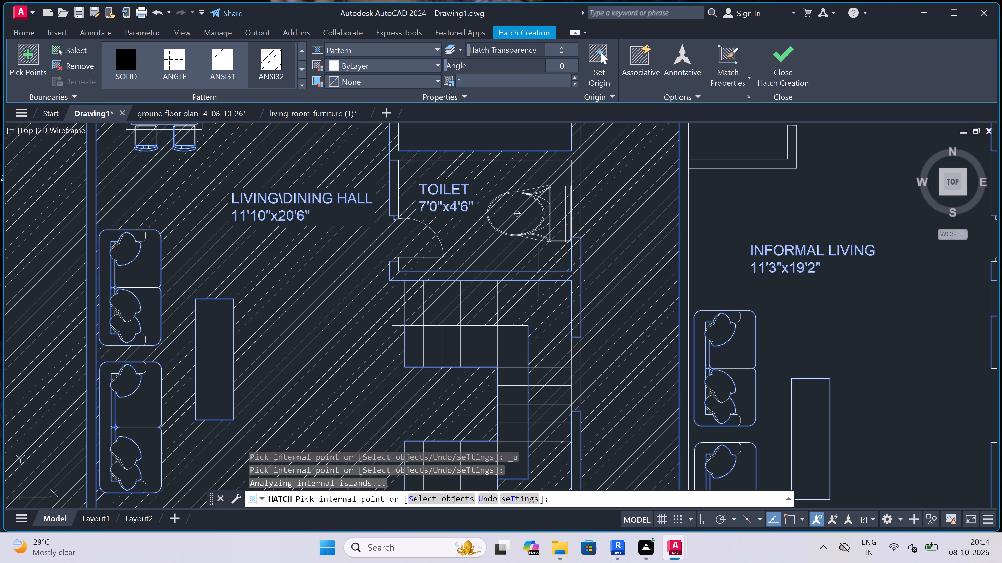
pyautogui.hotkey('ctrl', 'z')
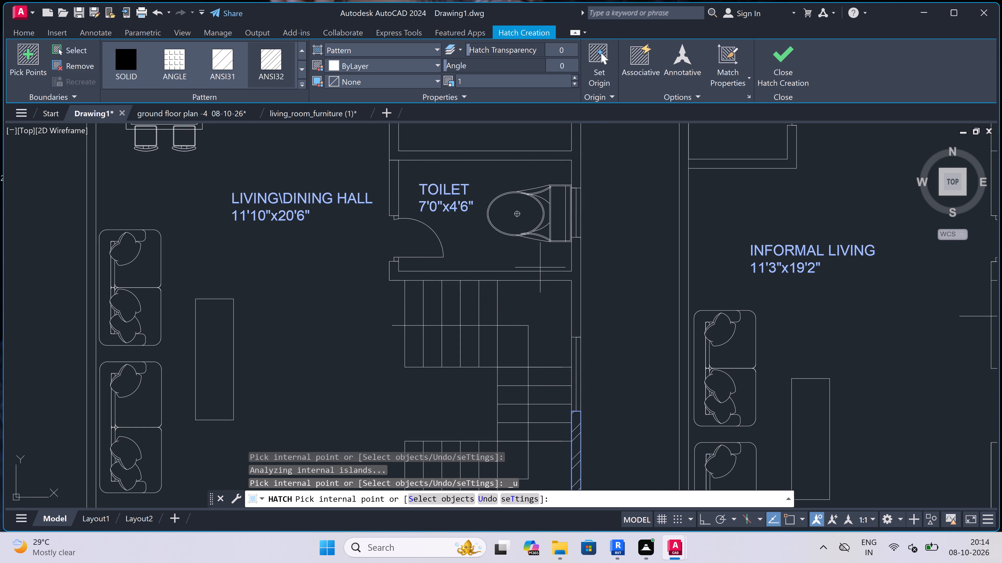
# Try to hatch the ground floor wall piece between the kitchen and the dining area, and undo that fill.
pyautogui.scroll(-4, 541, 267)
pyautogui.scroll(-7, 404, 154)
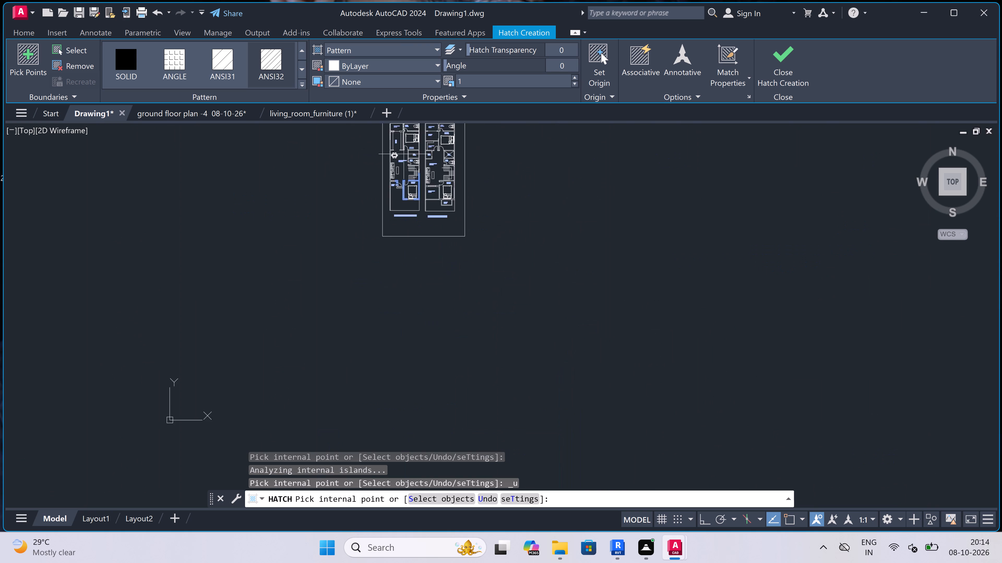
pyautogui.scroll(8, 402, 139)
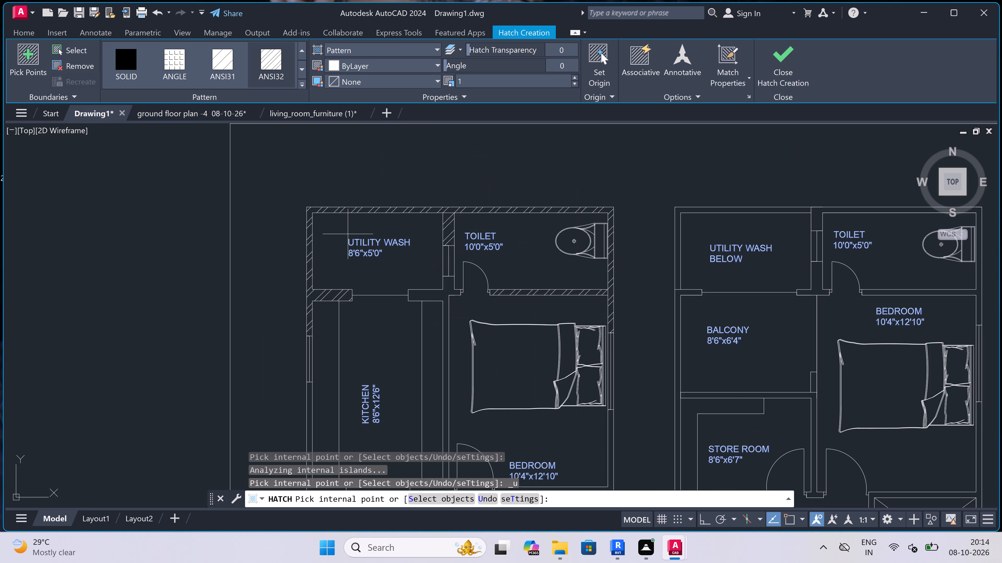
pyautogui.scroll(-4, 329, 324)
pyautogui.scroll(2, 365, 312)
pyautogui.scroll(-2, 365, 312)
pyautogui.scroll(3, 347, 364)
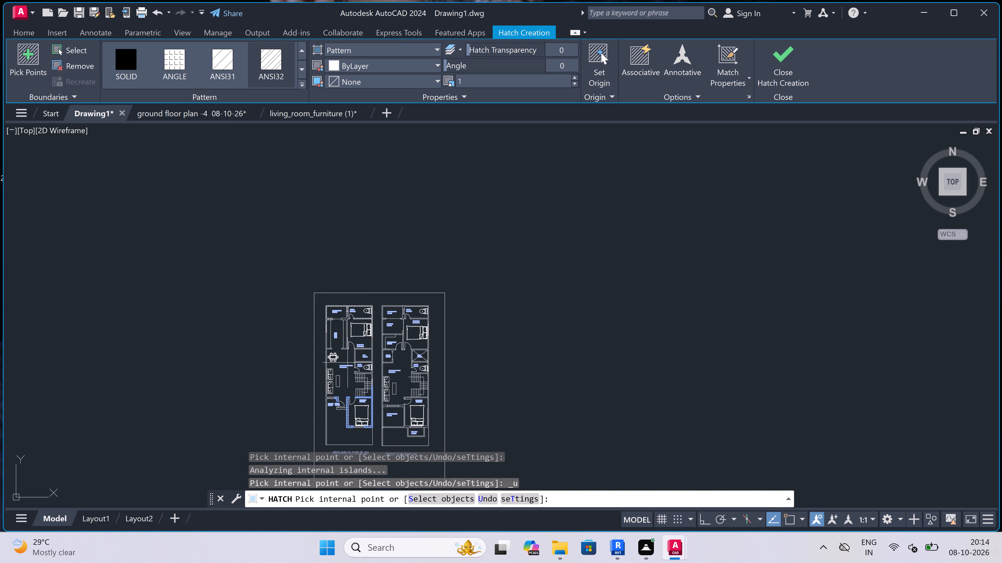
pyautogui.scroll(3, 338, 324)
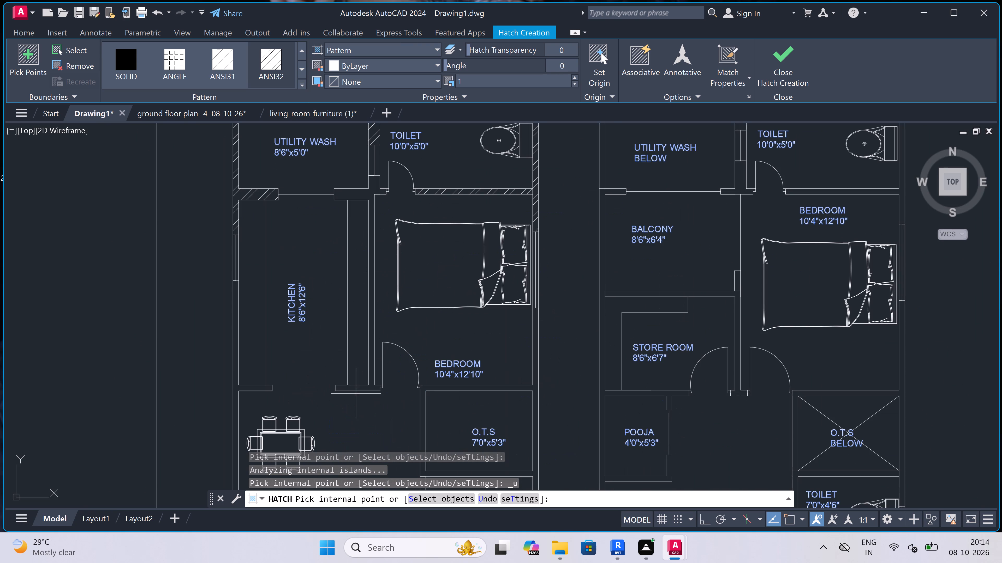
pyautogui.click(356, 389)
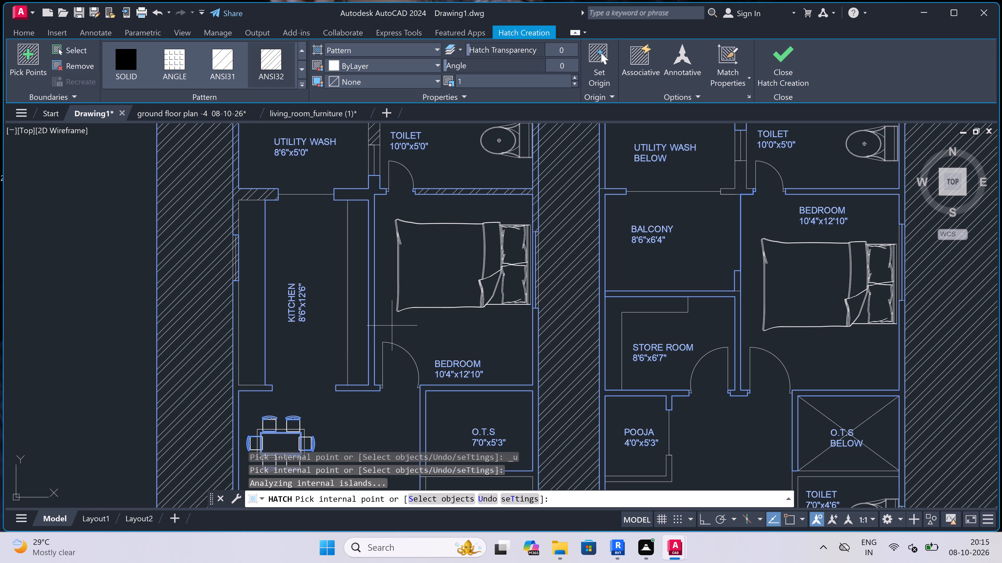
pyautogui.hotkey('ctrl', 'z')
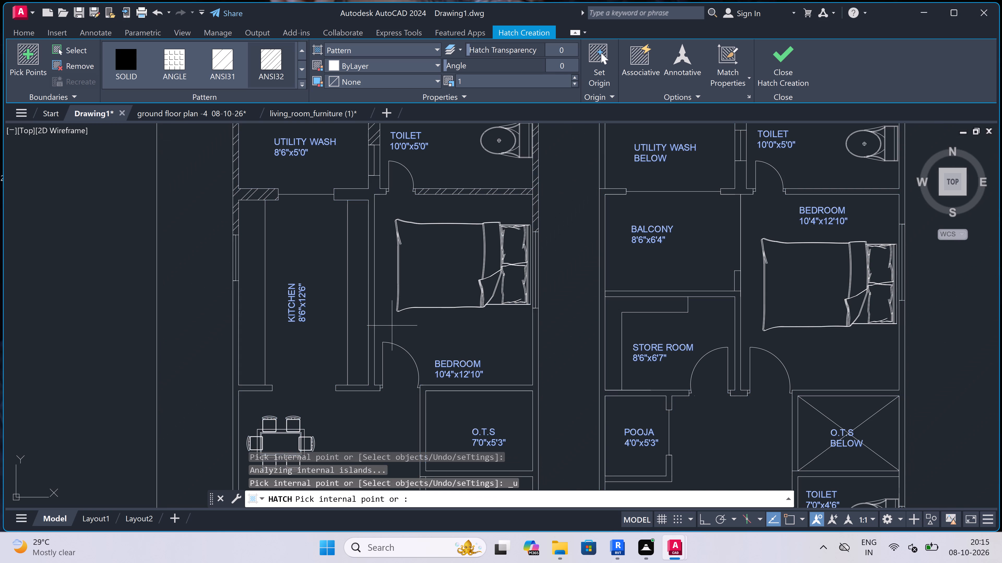
# Undo the preceding wall fill as well and end the hatch.
pyautogui.hotkey('ctrl', 'z')
pyautogui.scroll(-4, 388, 311)
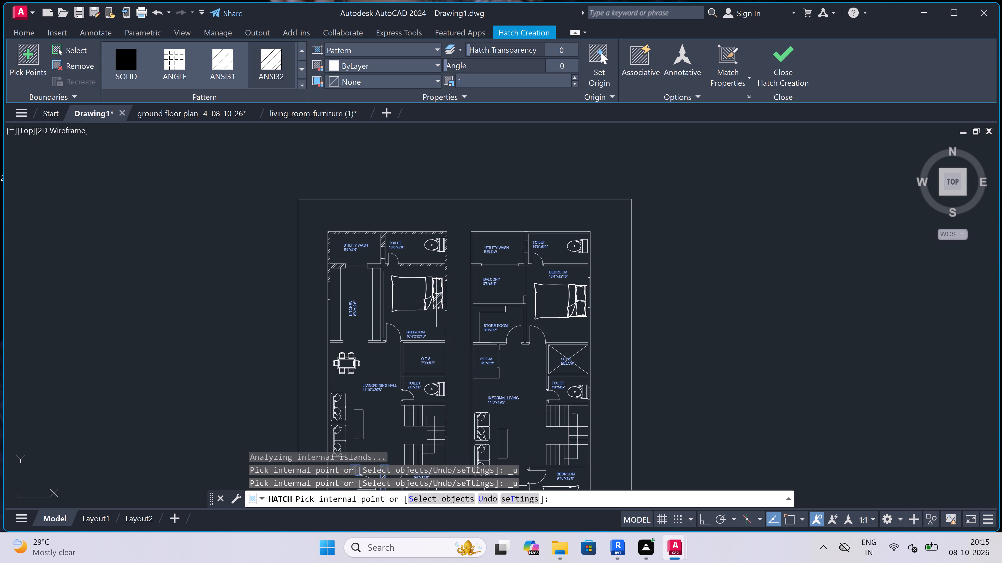
pyautogui.press('Escape')
pyautogui.press('Escape')
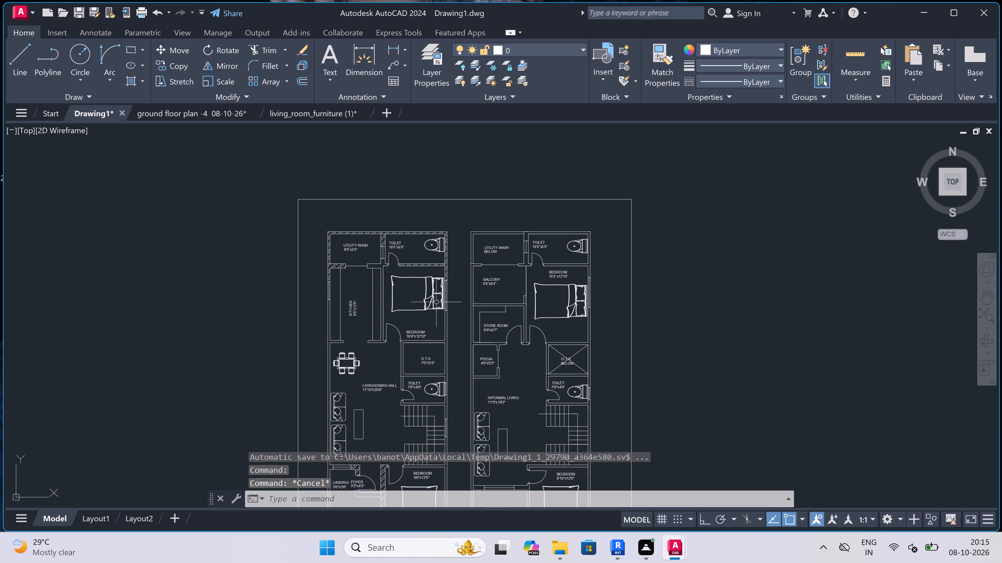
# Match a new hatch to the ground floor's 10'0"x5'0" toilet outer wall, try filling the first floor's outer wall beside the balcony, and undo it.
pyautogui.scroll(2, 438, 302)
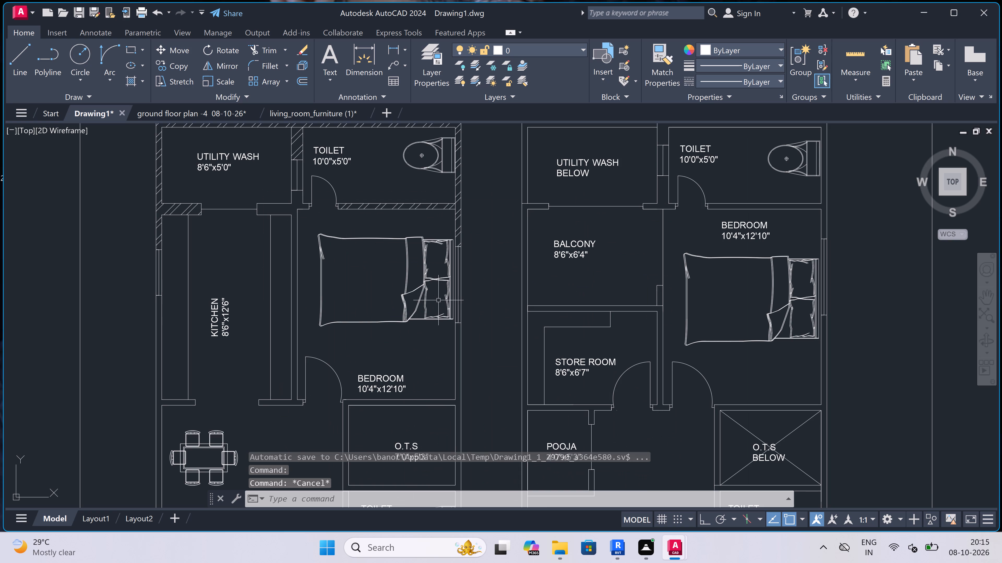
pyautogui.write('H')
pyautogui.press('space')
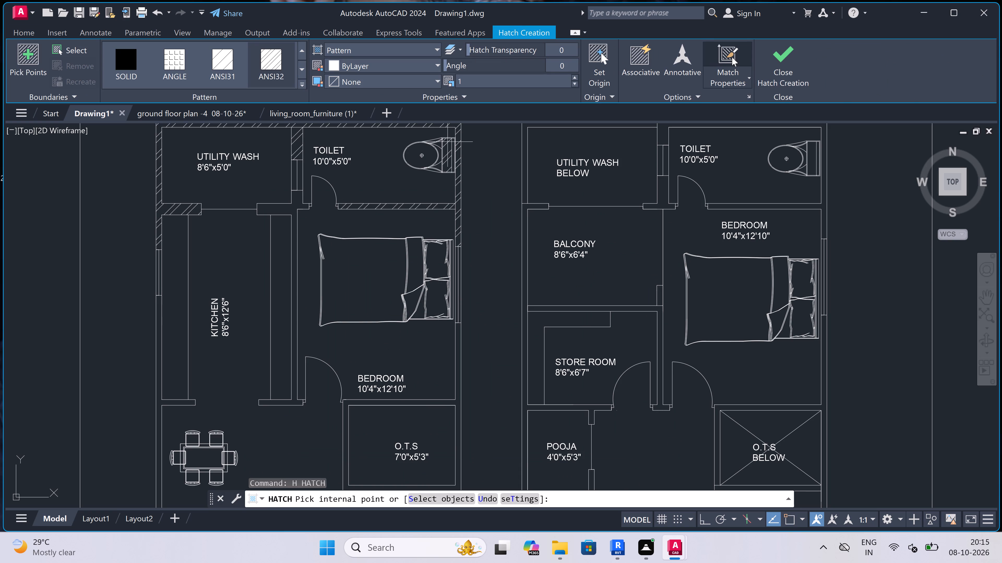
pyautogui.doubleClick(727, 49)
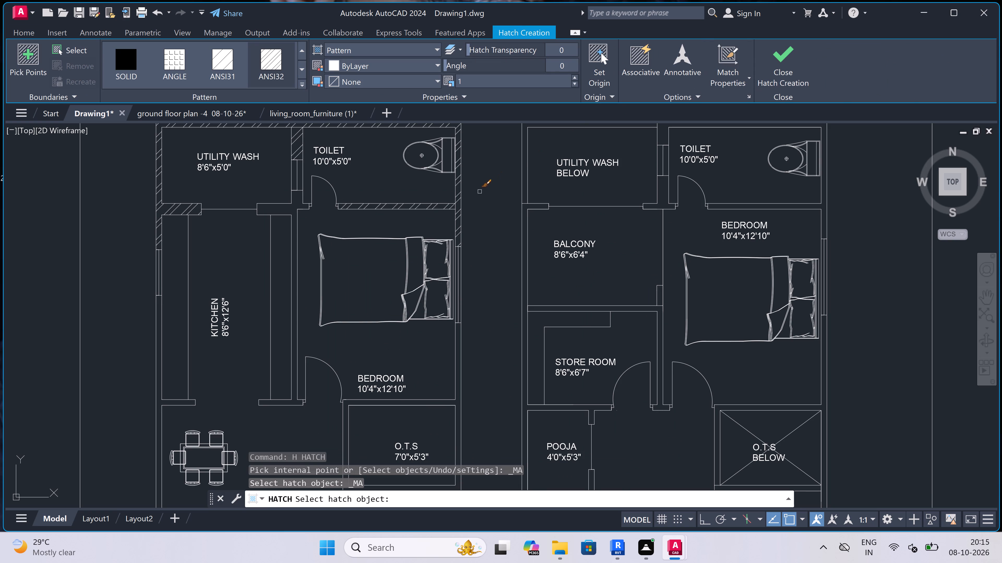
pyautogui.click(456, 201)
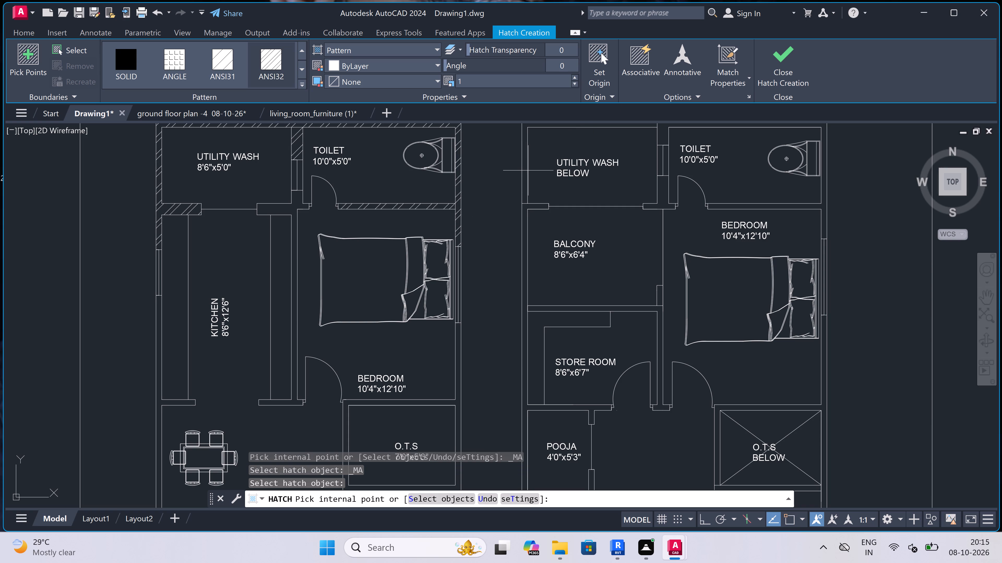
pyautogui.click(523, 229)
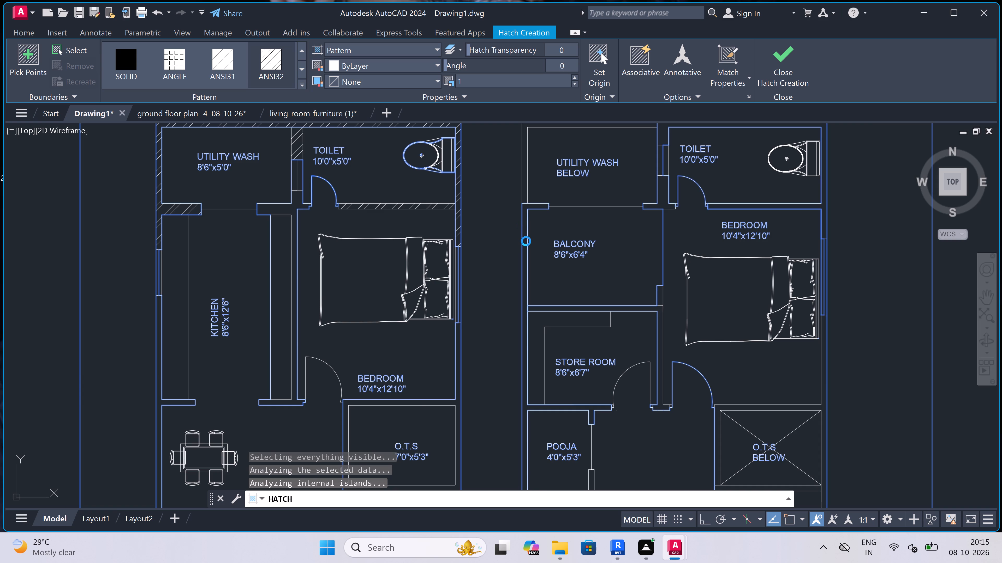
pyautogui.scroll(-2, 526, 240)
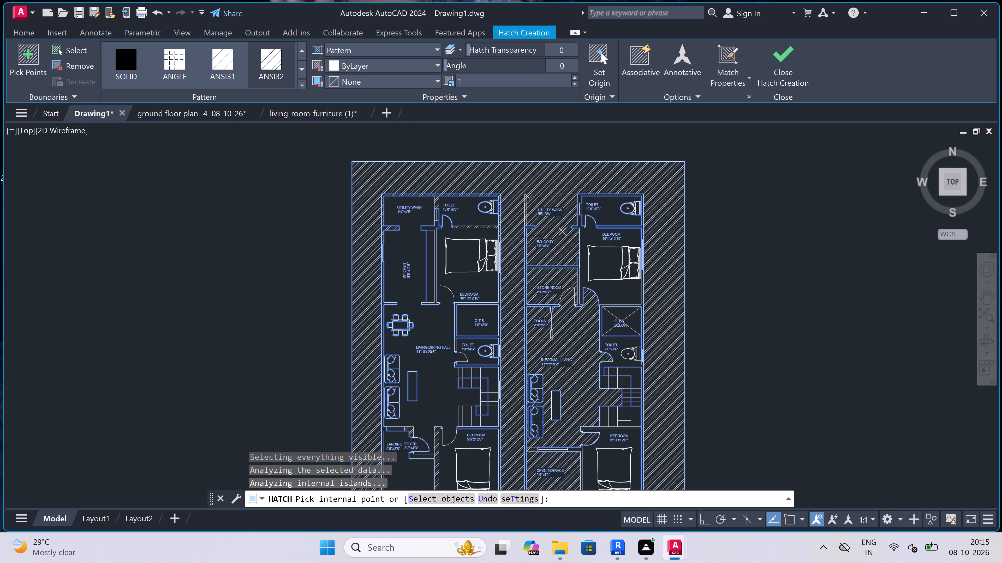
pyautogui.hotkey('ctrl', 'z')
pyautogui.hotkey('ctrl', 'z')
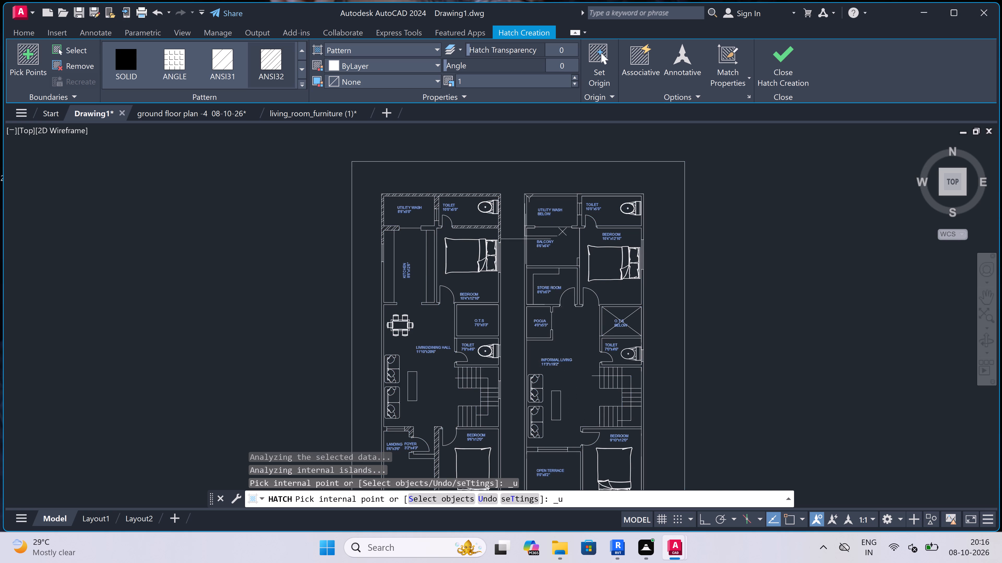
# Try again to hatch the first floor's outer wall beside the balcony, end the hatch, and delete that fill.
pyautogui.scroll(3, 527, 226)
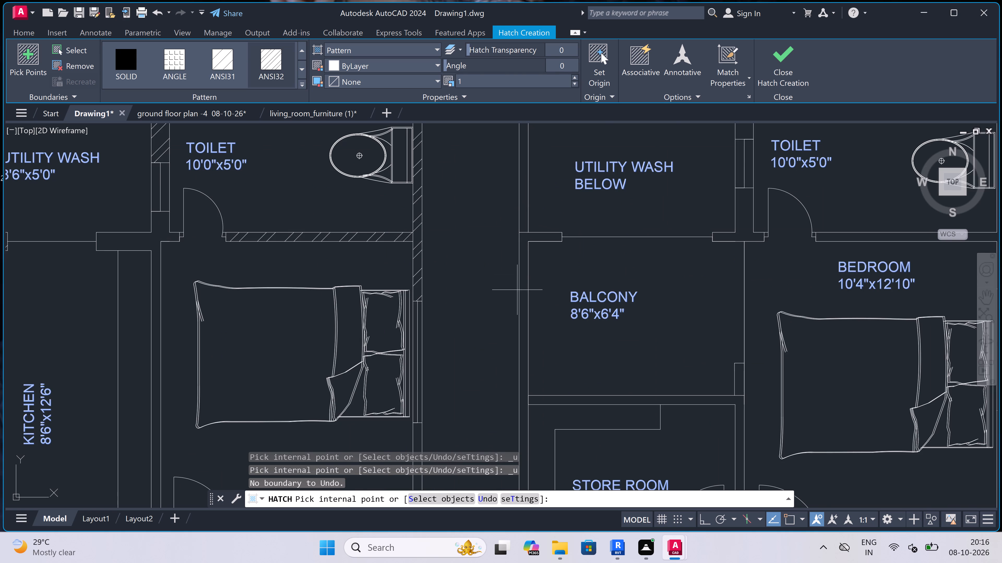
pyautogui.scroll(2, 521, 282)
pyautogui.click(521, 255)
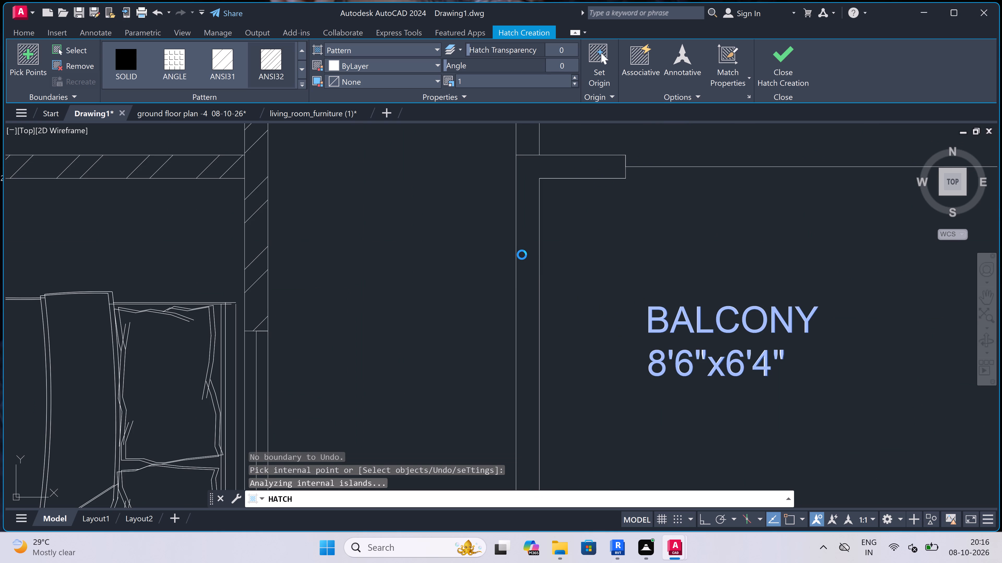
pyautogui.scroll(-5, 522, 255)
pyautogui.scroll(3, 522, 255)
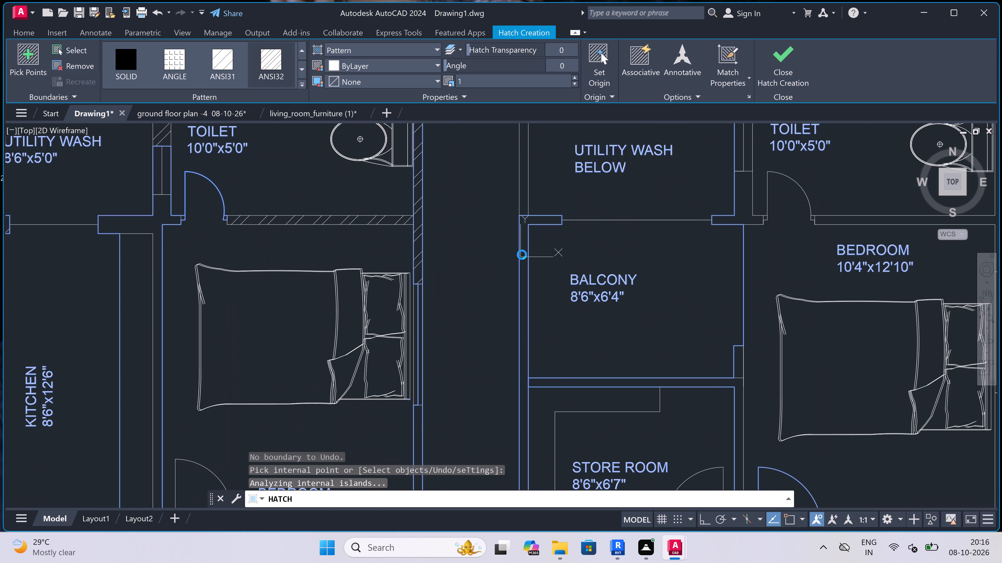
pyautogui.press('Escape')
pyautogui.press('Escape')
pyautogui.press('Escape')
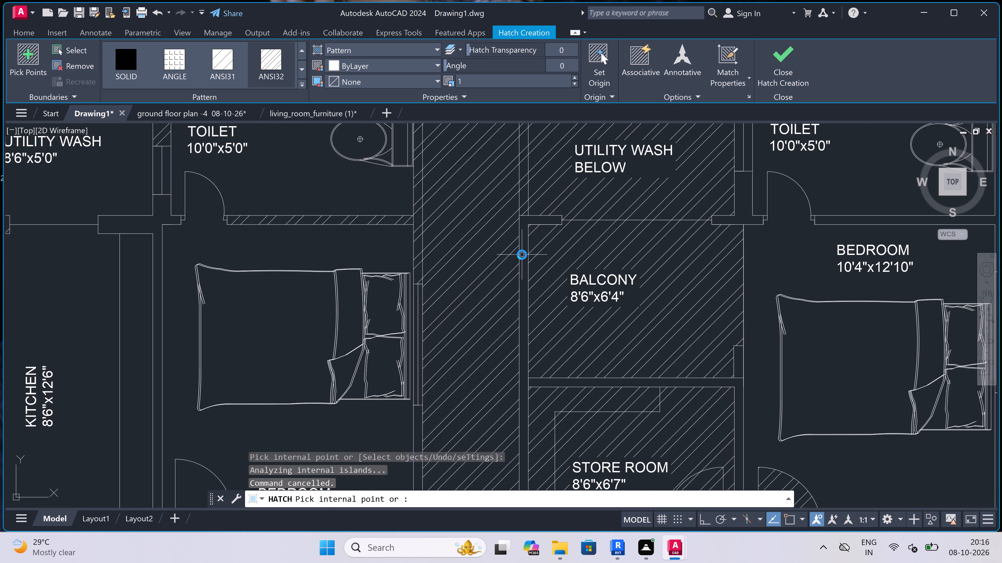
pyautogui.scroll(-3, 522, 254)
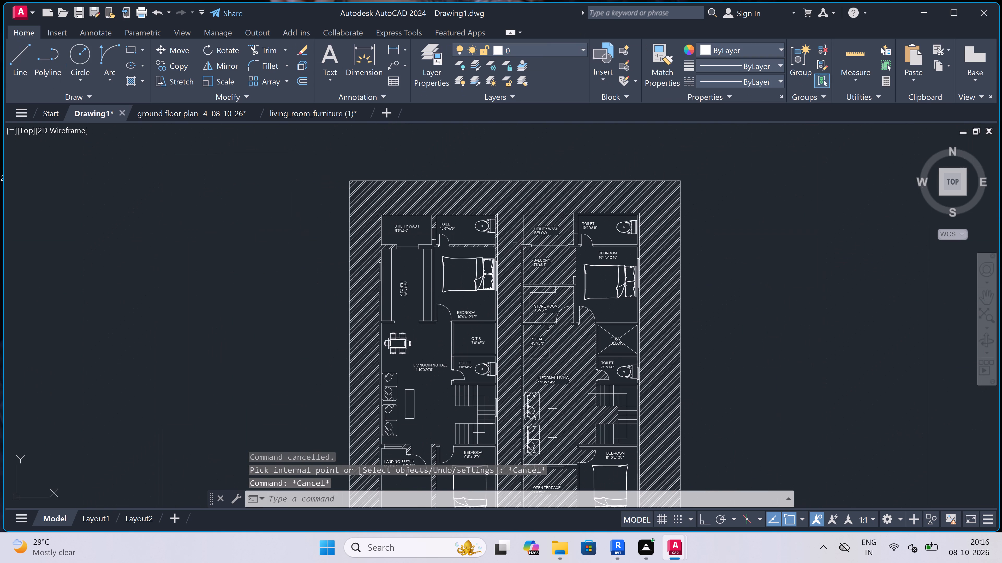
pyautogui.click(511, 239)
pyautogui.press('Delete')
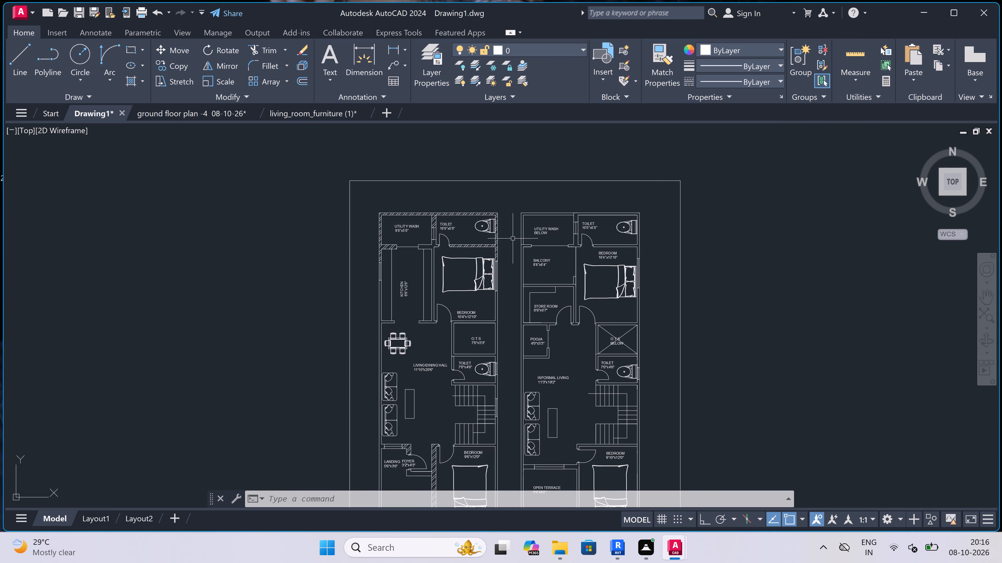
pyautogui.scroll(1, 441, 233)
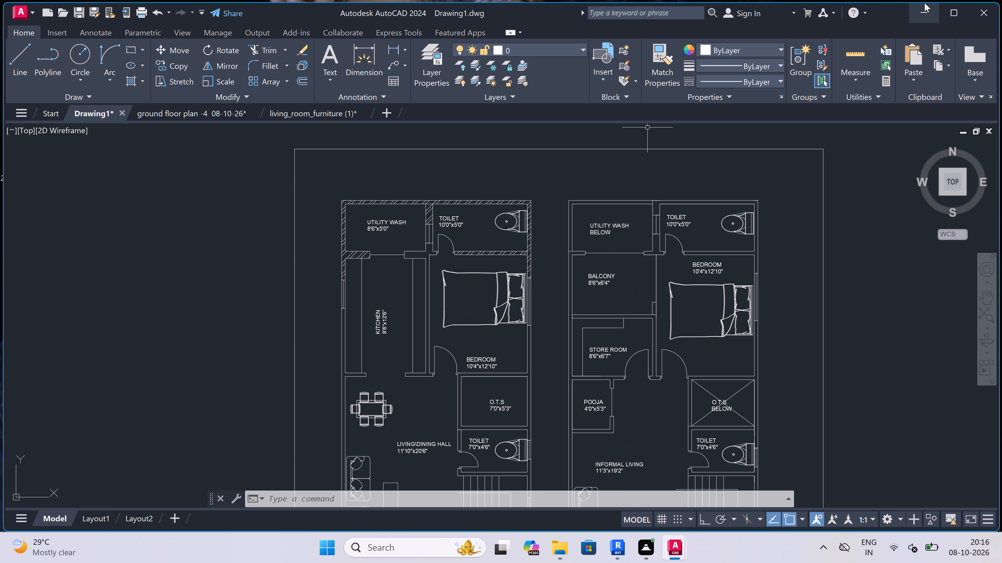
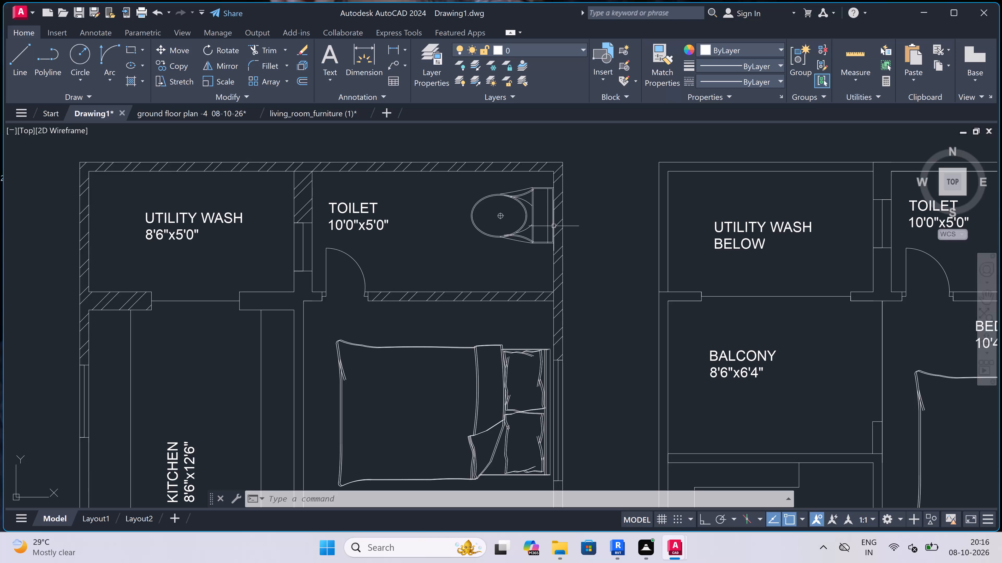
# Match a new hatch to the ground floor's 10'0"x5'0" toilet outer wall and fill the short wall below the foyer door.
pyautogui.write('H')
pyautogui.press('space')
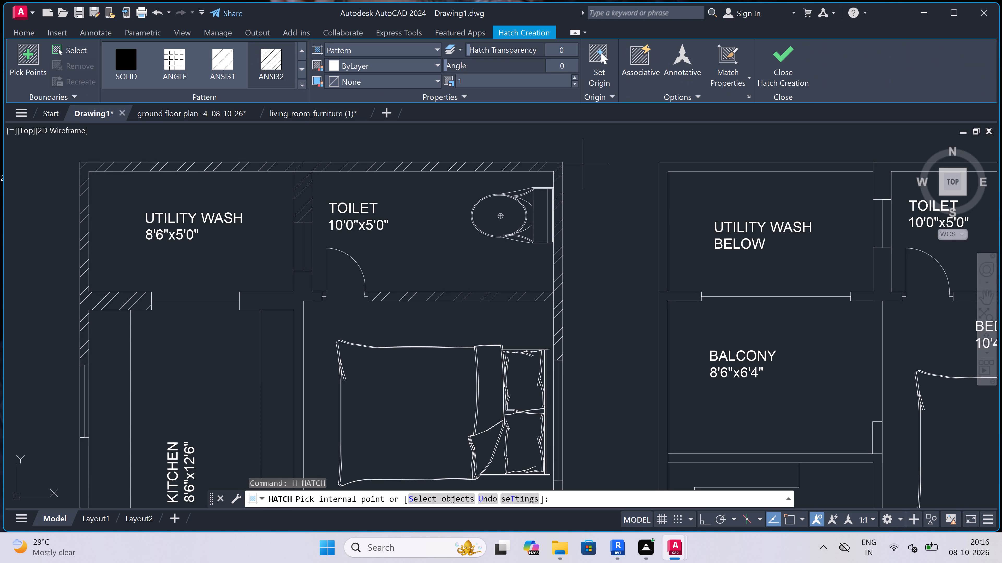
pyautogui.tripleClick(734, 52)
pyautogui.click(734, 52)
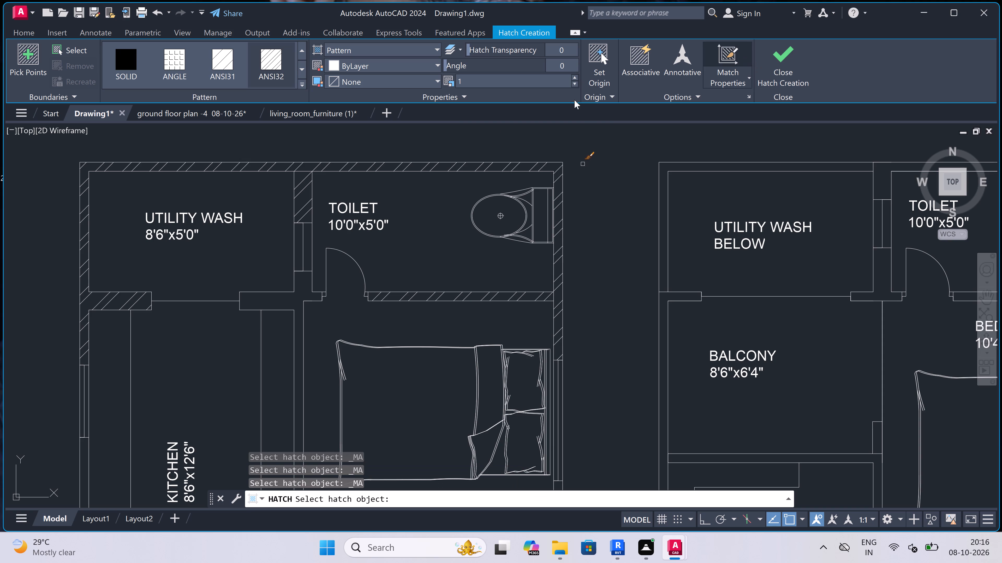
pyautogui.doubleClick(457, 169)
pyautogui.scroll(-7, 488, 234)
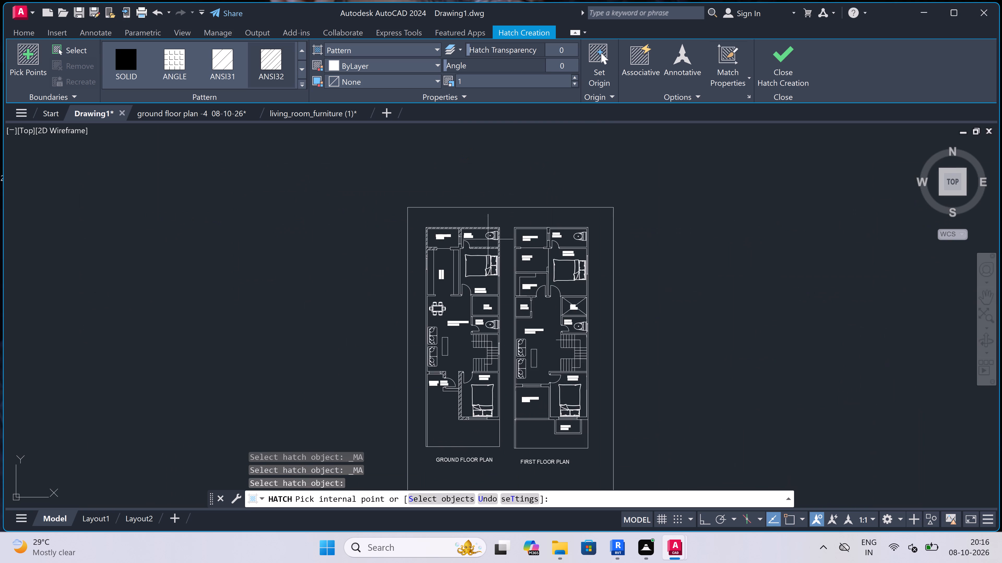
pyautogui.scroll(-1, 488, 239)
pyautogui.scroll(3, 471, 337)
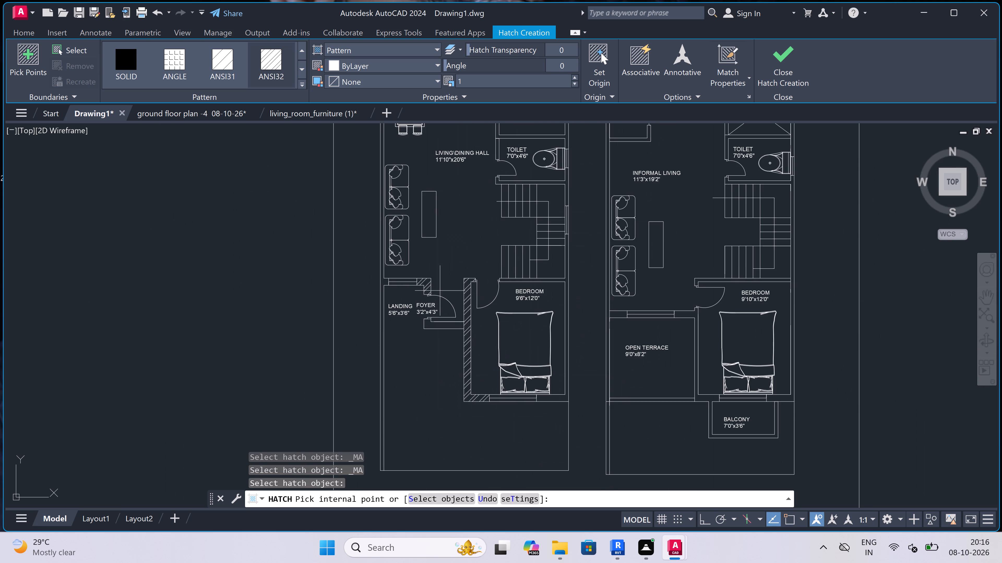
pyautogui.scroll(3, 429, 336)
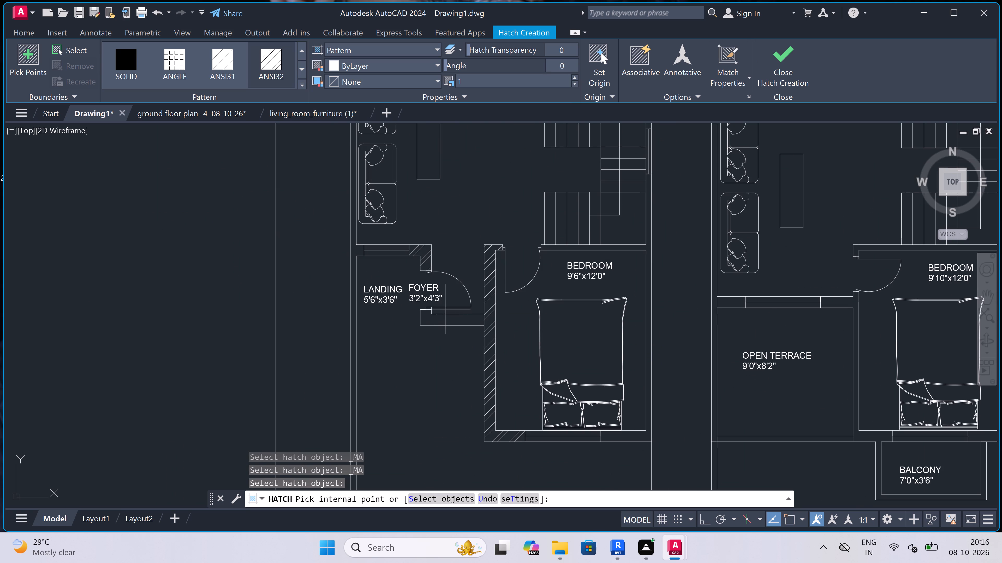
pyautogui.click(445, 318)
# Hatch the first floor wall running between the open terrace and the bedroom and around the 7'0"x3'6" balcony.
pyautogui.scroll(-2, 446, 316)
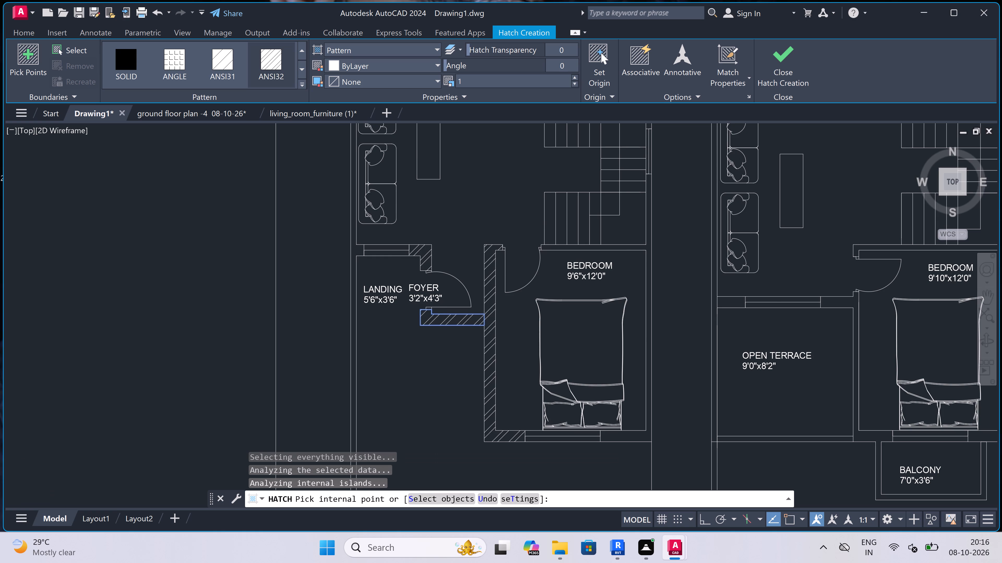
pyautogui.scroll(4, 568, 274)
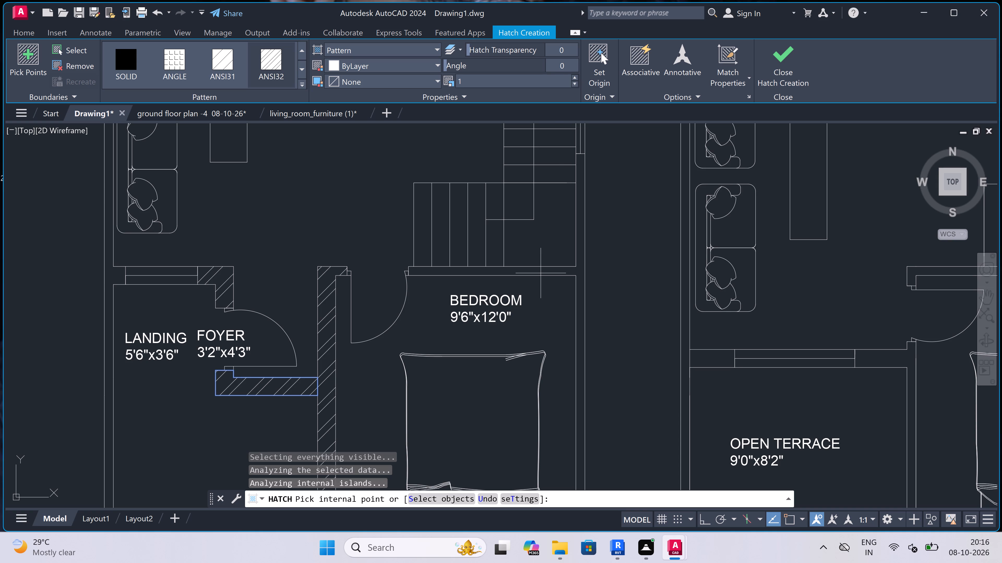
pyautogui.scroll(-1, 546, 269)
pyautogui.scroll(3, 546, 269)
pyautogui.scroll(-4, 546, 269)
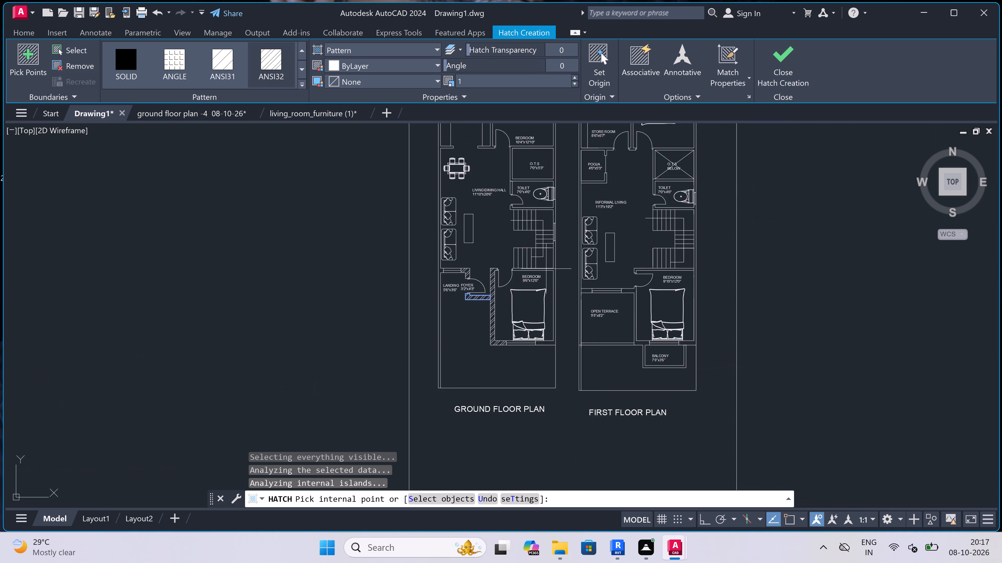
pyautogui.scroll(-1, 546, 269)
pyautogui.scroll(2, 544, 294)
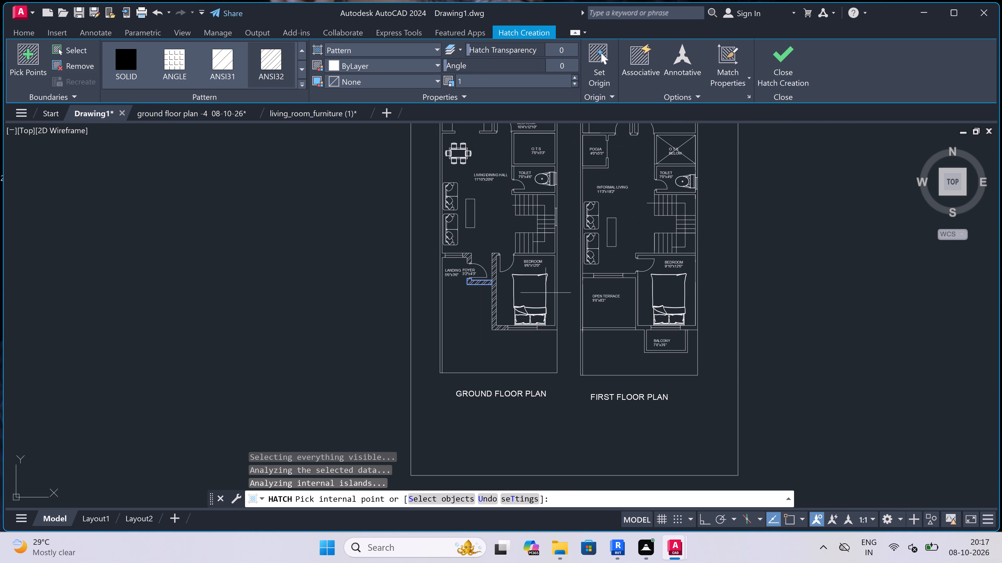
pyautogui.scroll(4, 551, 327)
pyautogui.scroll(-2, 551, 330)
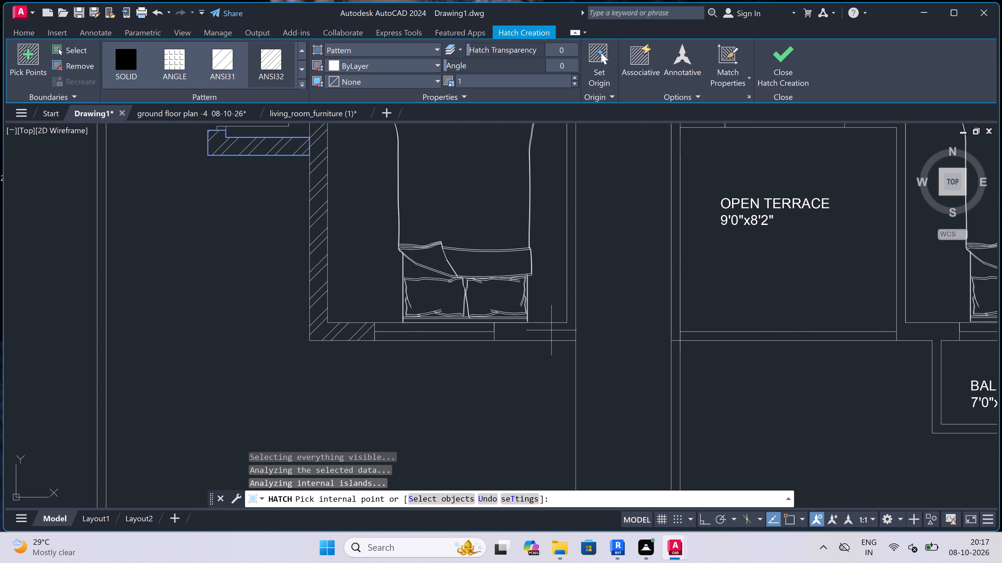
pyautogui.scroll(-2, 551, 330)
pyautogui.scroll(-1, 632, 326)
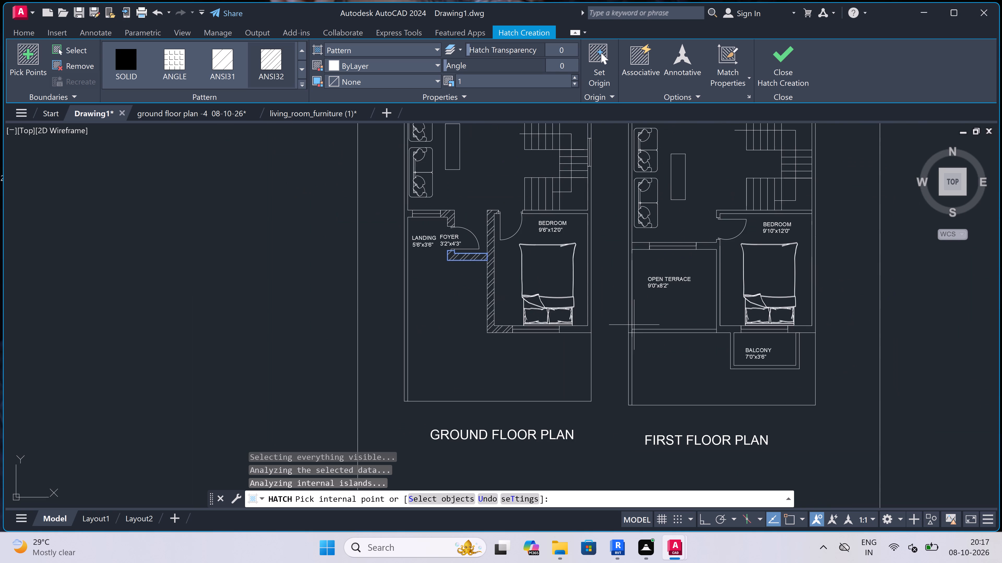
pyautogui.click(725, 329)
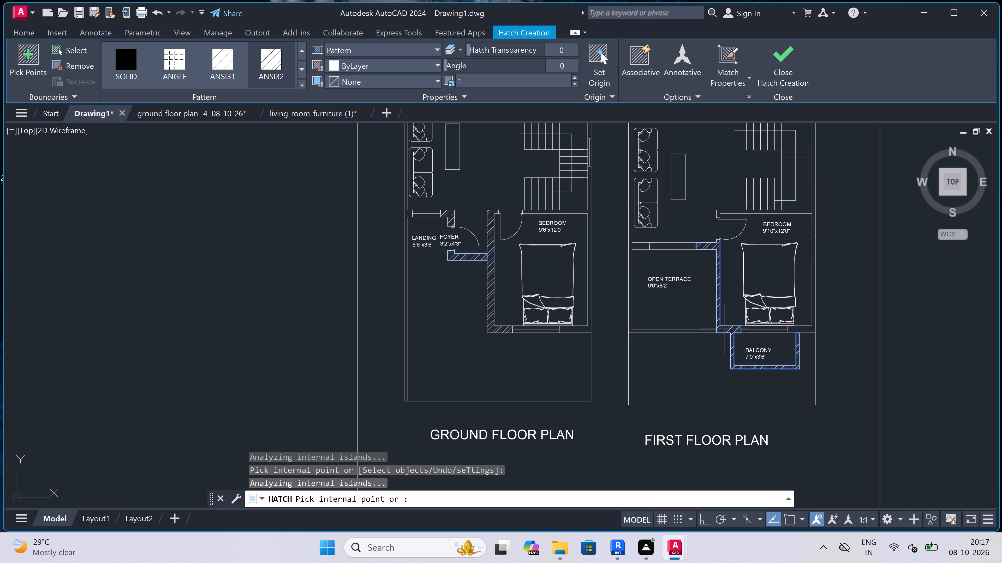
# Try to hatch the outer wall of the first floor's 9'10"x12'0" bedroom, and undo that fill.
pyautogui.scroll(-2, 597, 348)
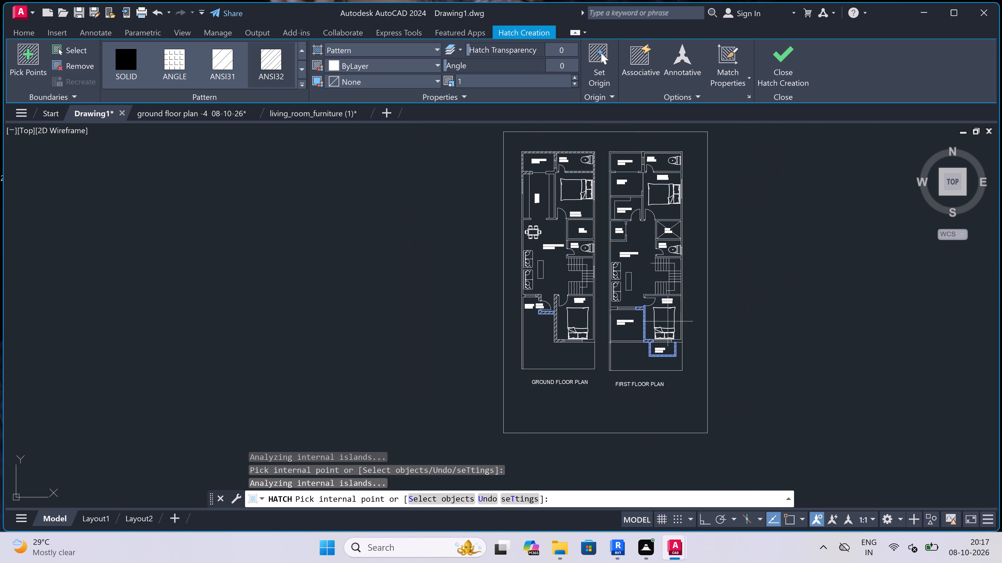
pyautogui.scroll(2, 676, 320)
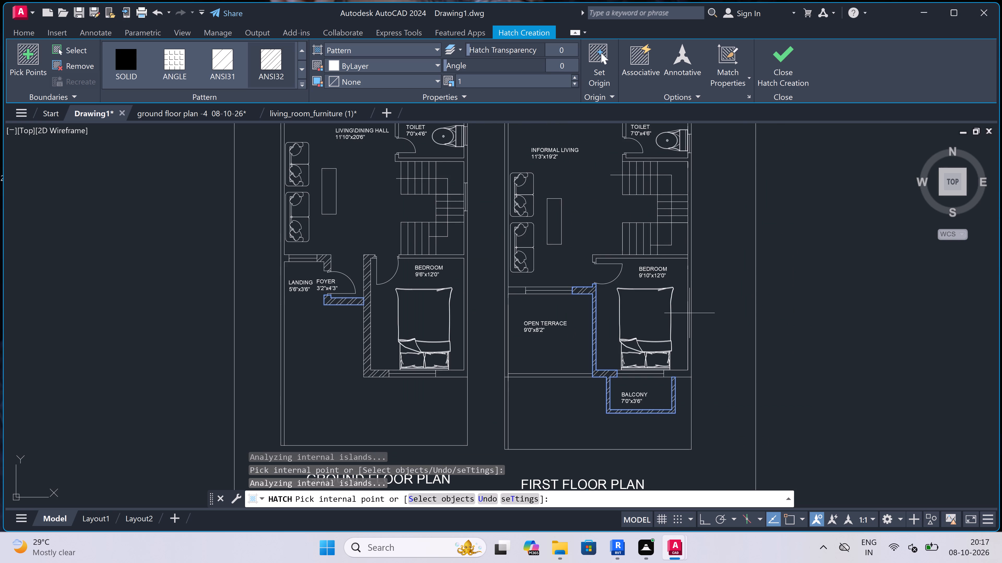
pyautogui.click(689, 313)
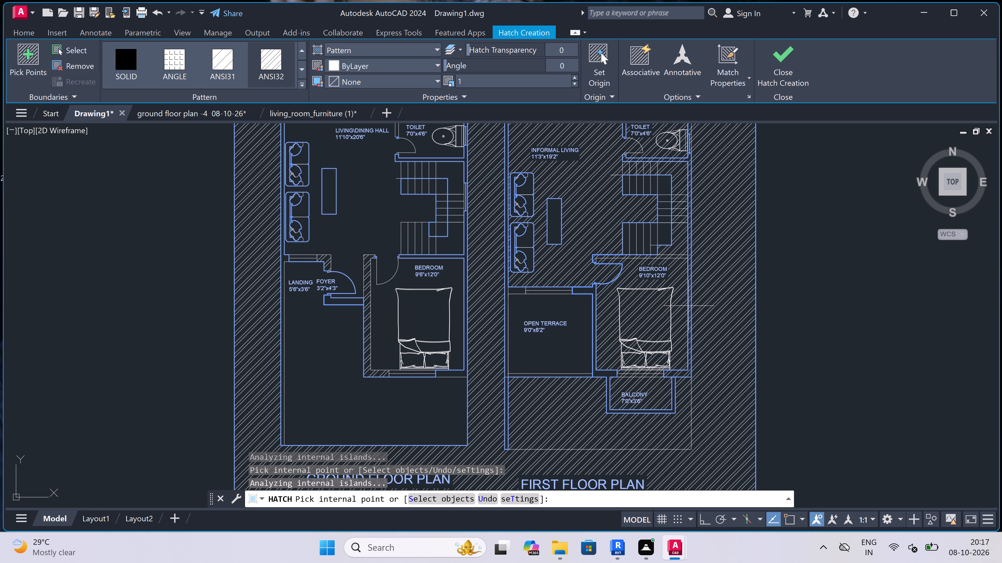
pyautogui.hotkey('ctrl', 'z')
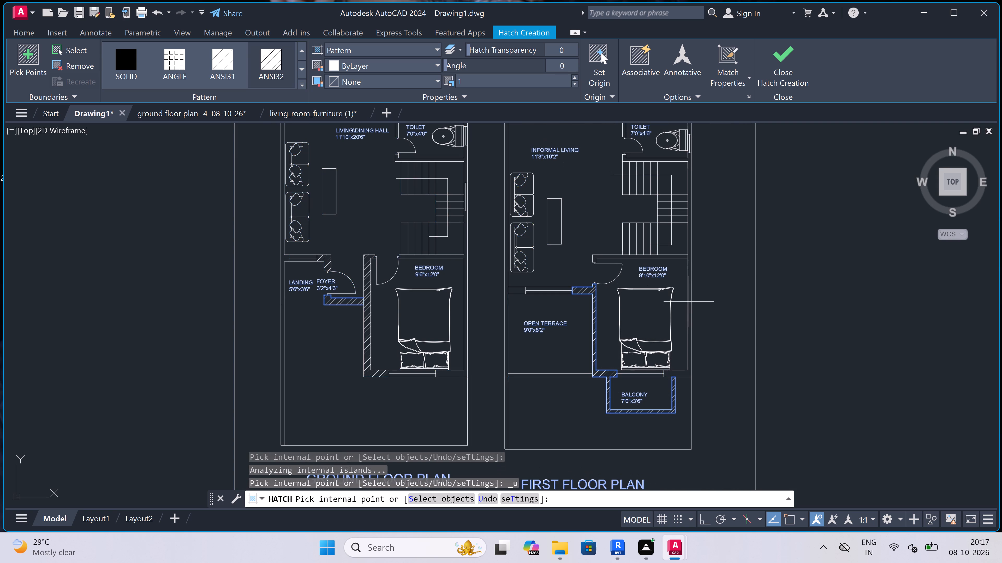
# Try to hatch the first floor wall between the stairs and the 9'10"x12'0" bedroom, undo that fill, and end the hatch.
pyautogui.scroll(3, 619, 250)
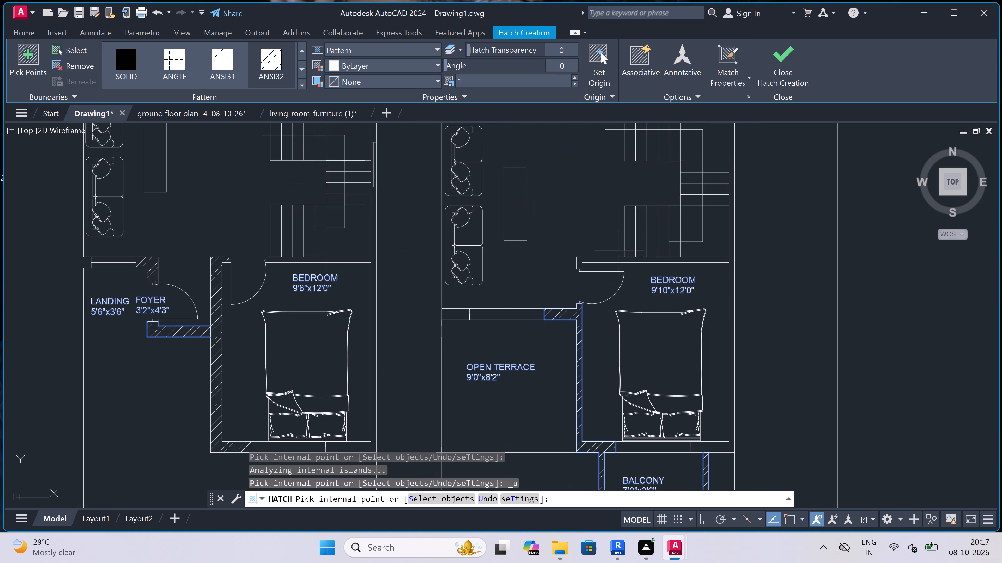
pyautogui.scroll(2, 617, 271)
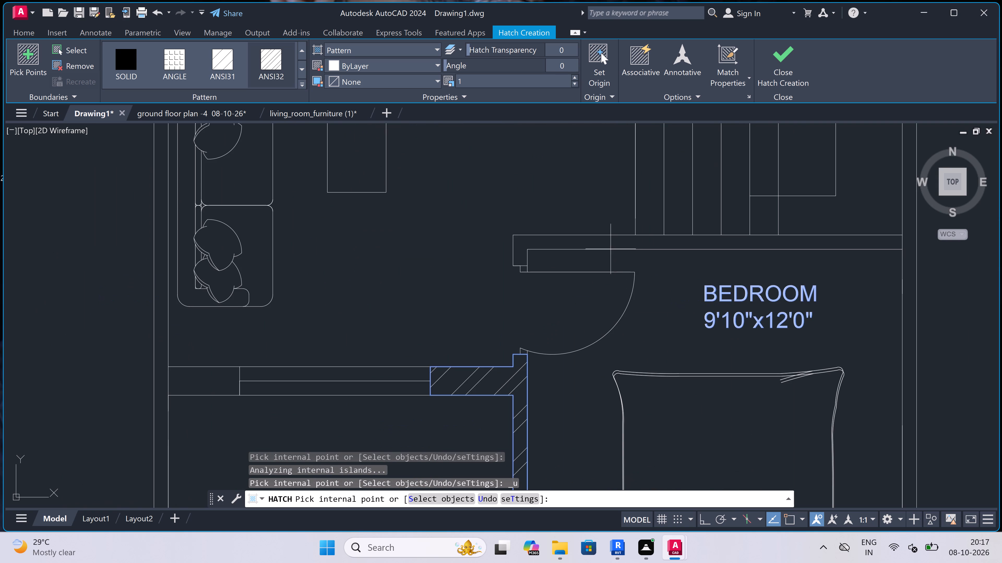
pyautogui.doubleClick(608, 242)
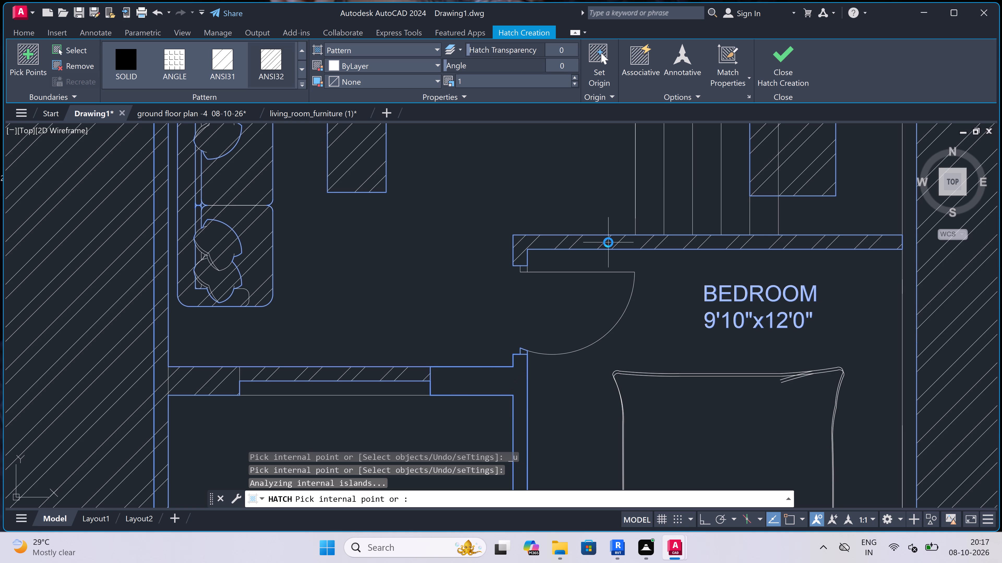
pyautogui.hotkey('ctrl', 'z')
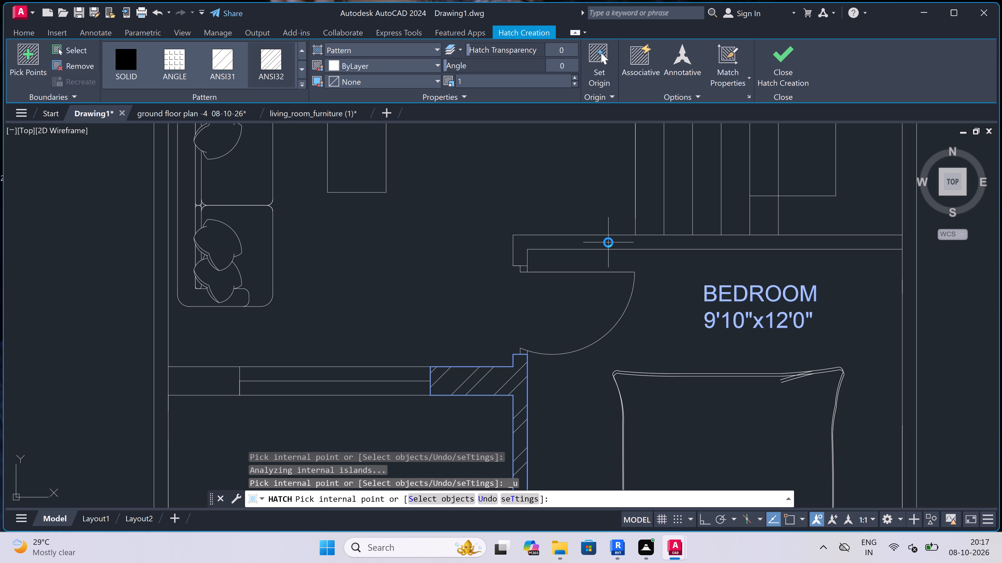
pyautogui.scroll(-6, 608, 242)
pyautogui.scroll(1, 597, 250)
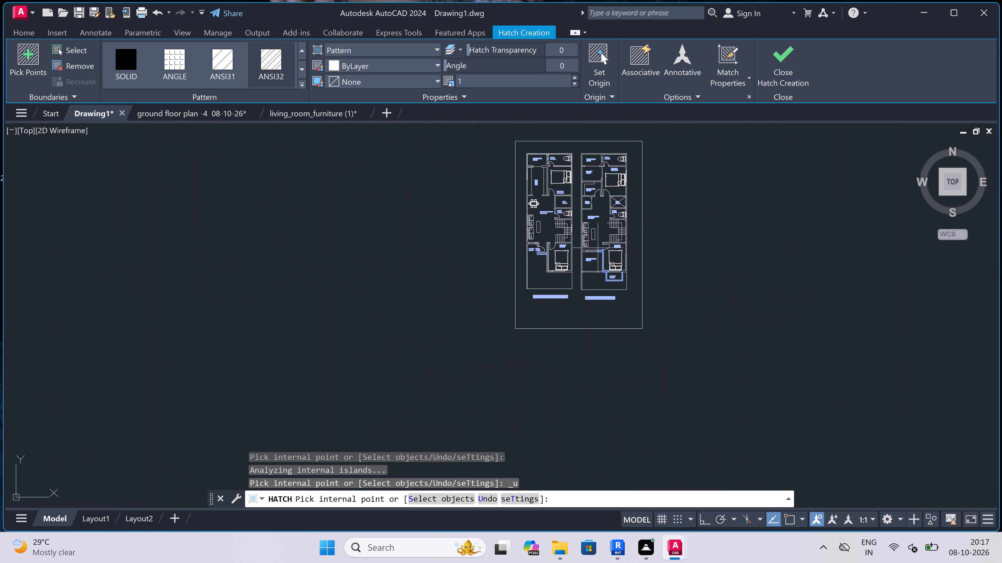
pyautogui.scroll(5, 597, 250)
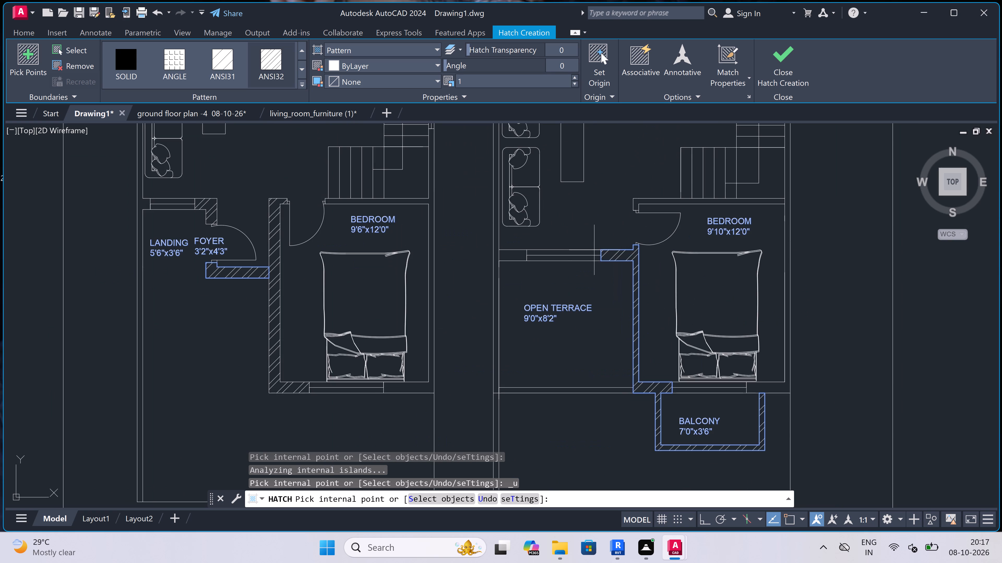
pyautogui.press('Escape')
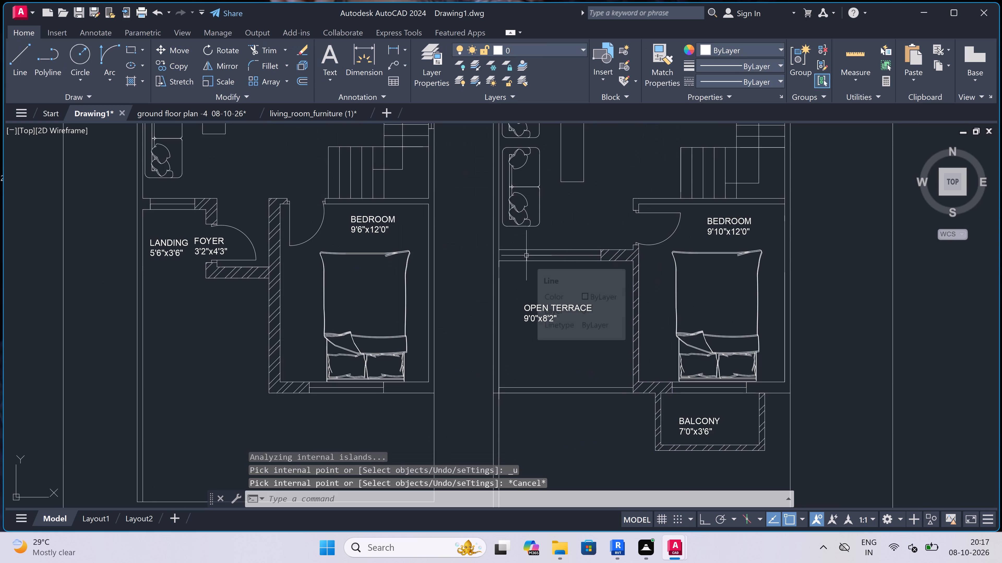
# Match a new hatch to the wall between the open terrace window and bedroom, and fill the wall piece at the window's other end.
pyautogui.write('H')
pyautogui.press('space')
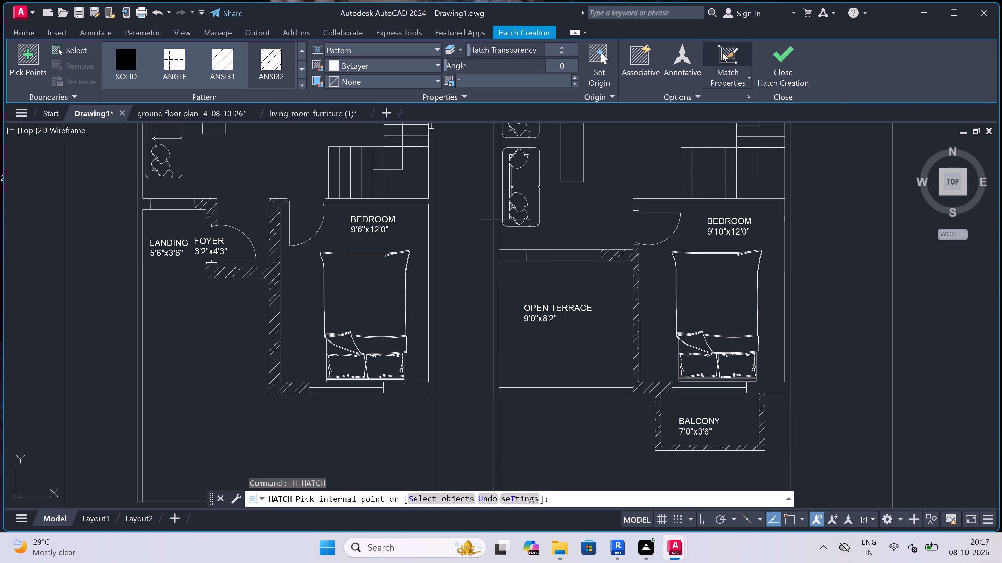
pyautogui.doubleClick(723, 53)
pyautogui.scroll(1, 618, 245)
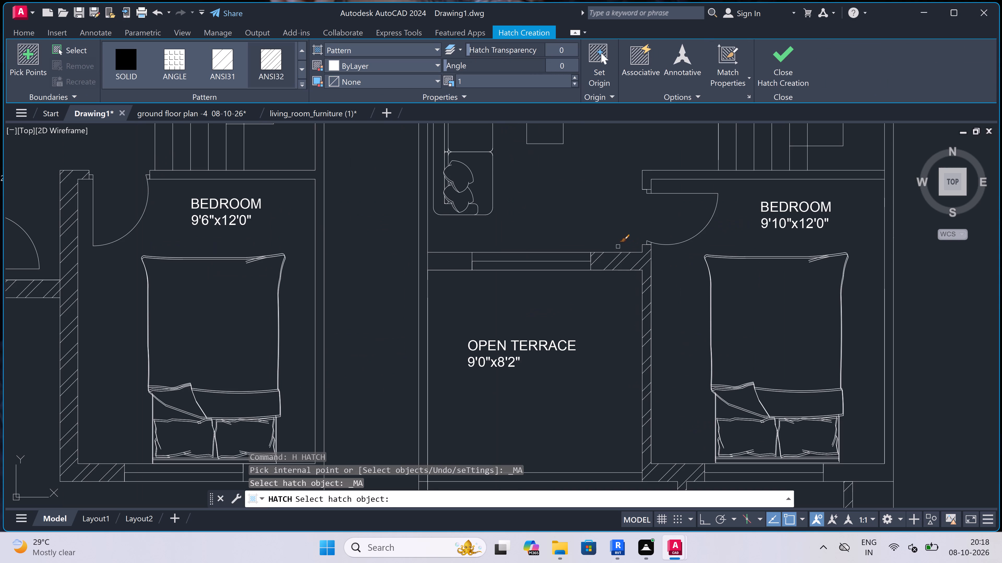
pyautogui.click(616, 261)
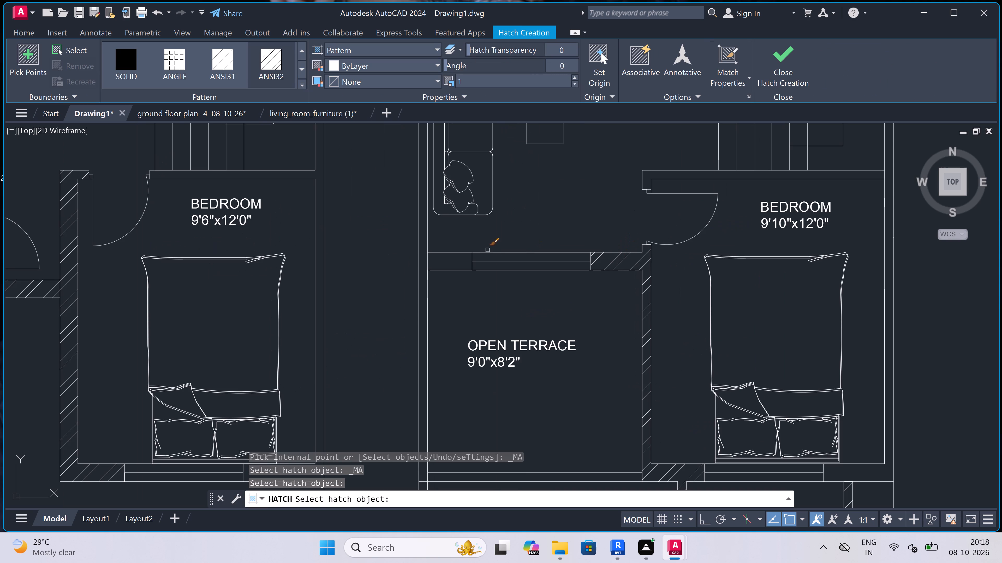
pyautogui.click(620, 263)
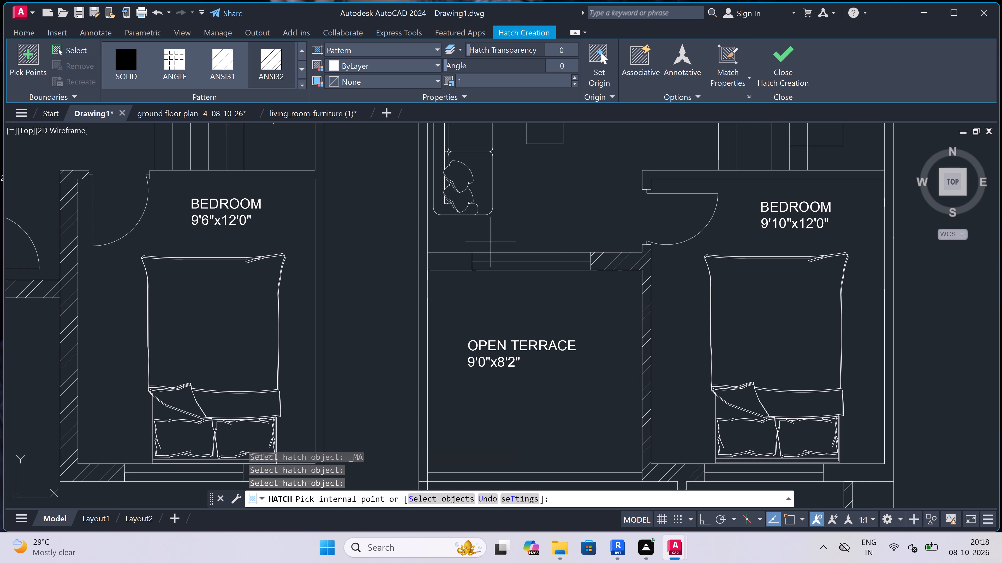
pyautogui.click(450, 258)
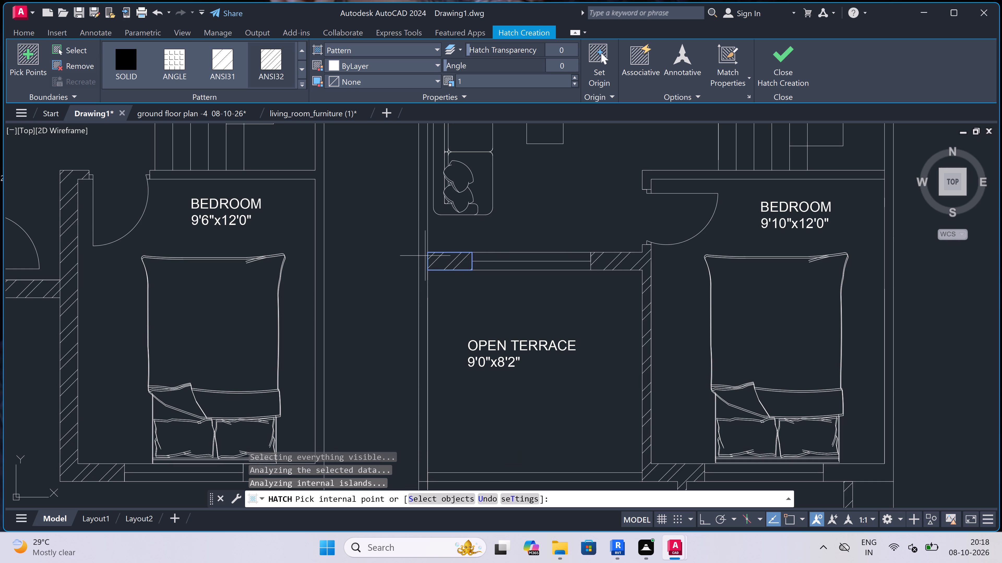
# Hatch the first floor walls around the O.T.S. below area, including the adjoining outer wall.
pyautogui.scroll(-5, 423, 253)
pyautogui.scroll(4, 432, 209)
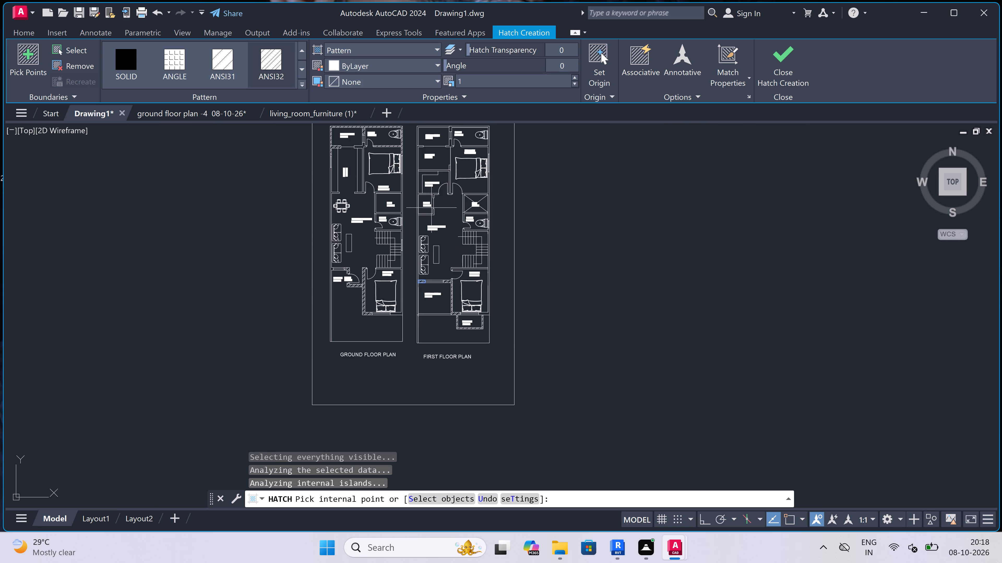
pyautogui.scroll(4, 421, 183)
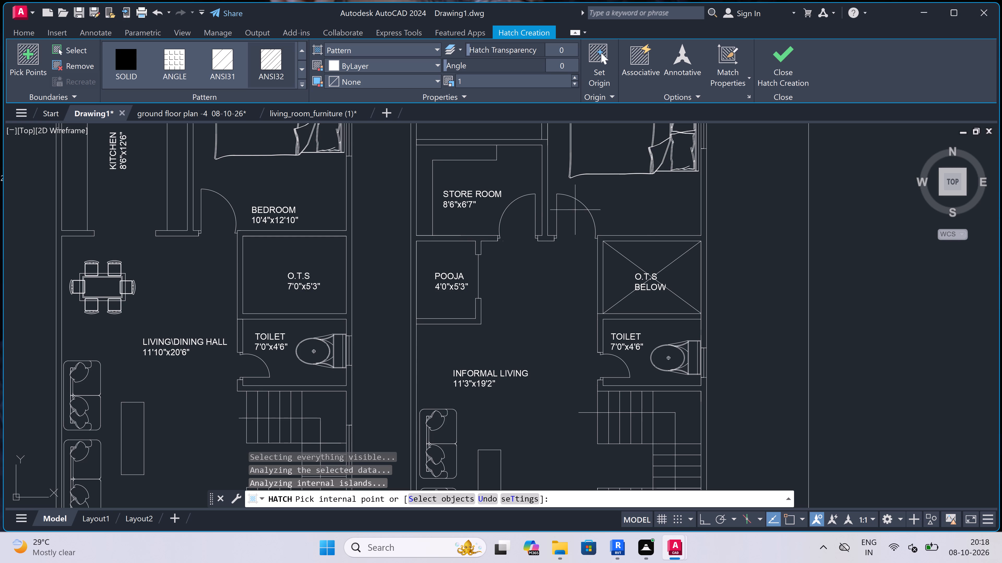
pyautogui.click(646, 237)
pyautogui.scroll(-1, 646, 237)
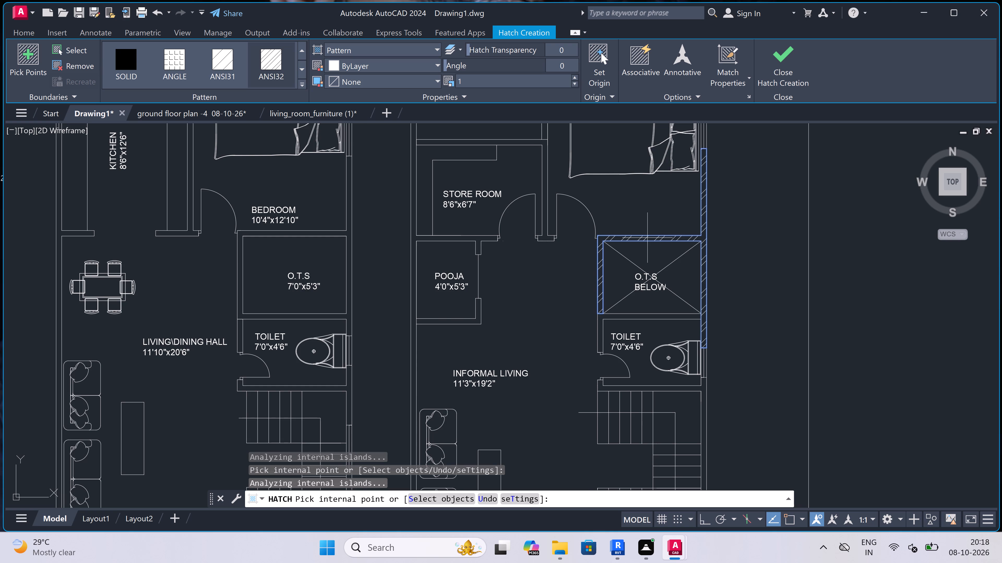
pyautogui.scroll(2, 639, 329)
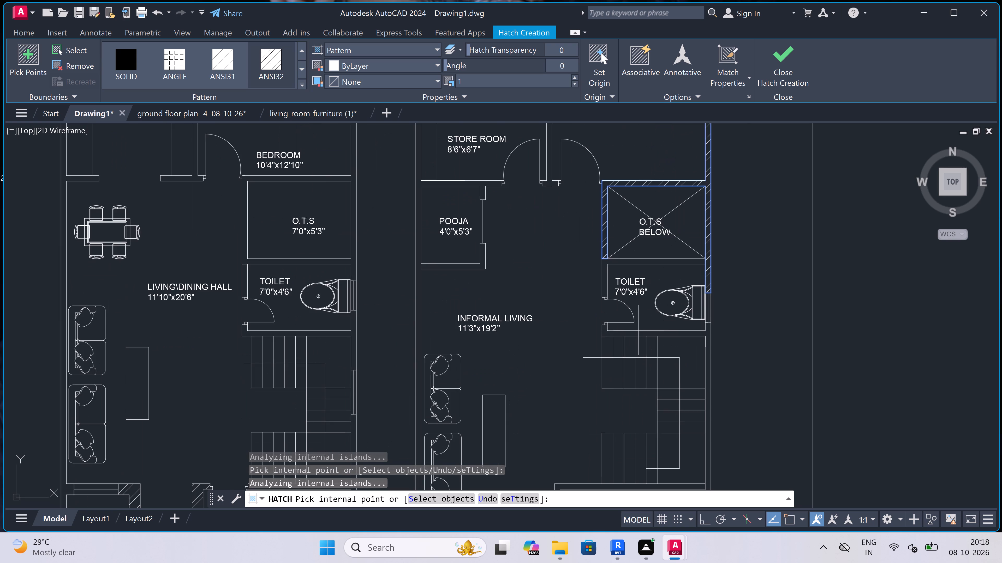
# Hatch the first floor wall between the 7'0"x4'6" toilet and the stairs, together with the connected outer wall along the stairs.
pyautogui.scroll(2, 639, 330)
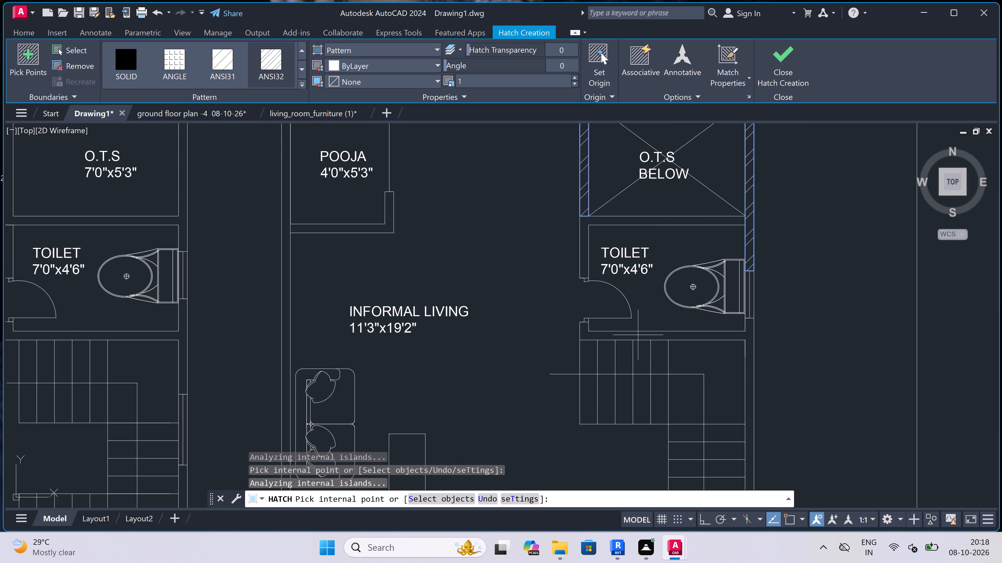
pyautogui.click(638, 337)
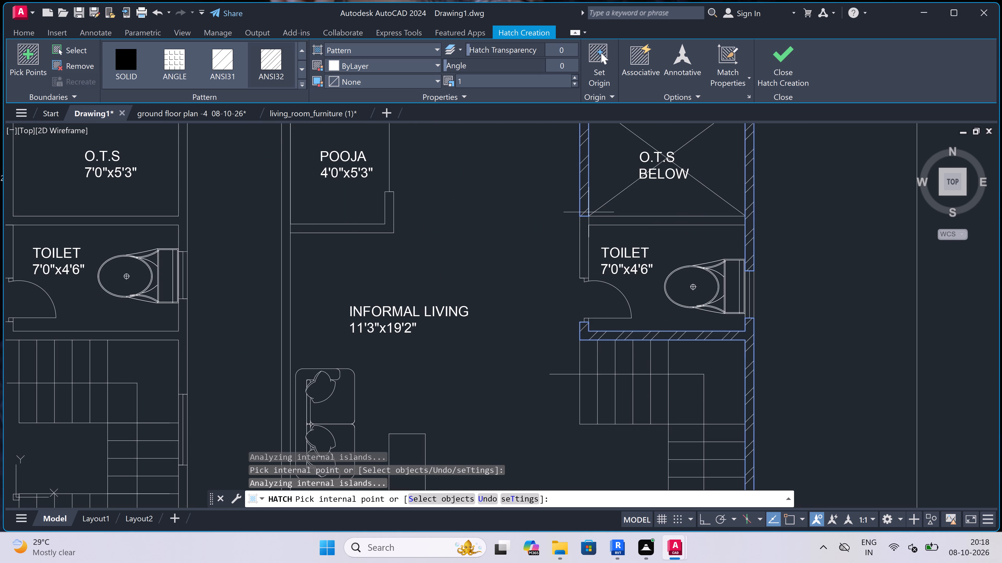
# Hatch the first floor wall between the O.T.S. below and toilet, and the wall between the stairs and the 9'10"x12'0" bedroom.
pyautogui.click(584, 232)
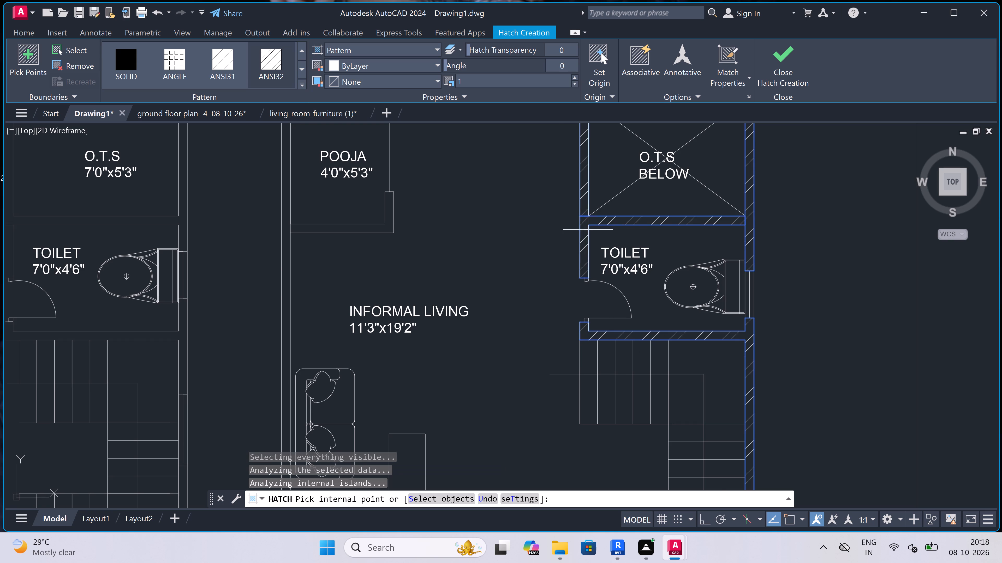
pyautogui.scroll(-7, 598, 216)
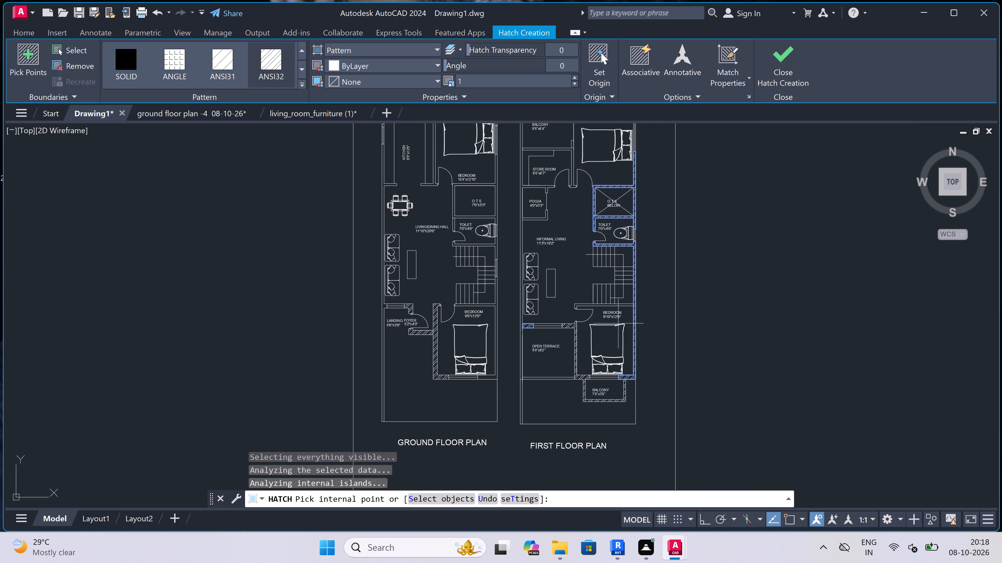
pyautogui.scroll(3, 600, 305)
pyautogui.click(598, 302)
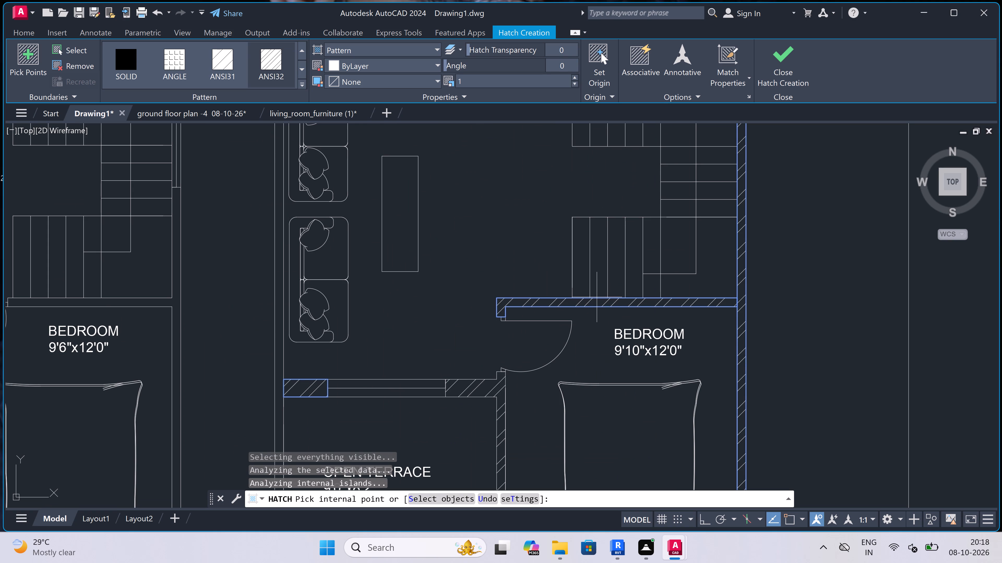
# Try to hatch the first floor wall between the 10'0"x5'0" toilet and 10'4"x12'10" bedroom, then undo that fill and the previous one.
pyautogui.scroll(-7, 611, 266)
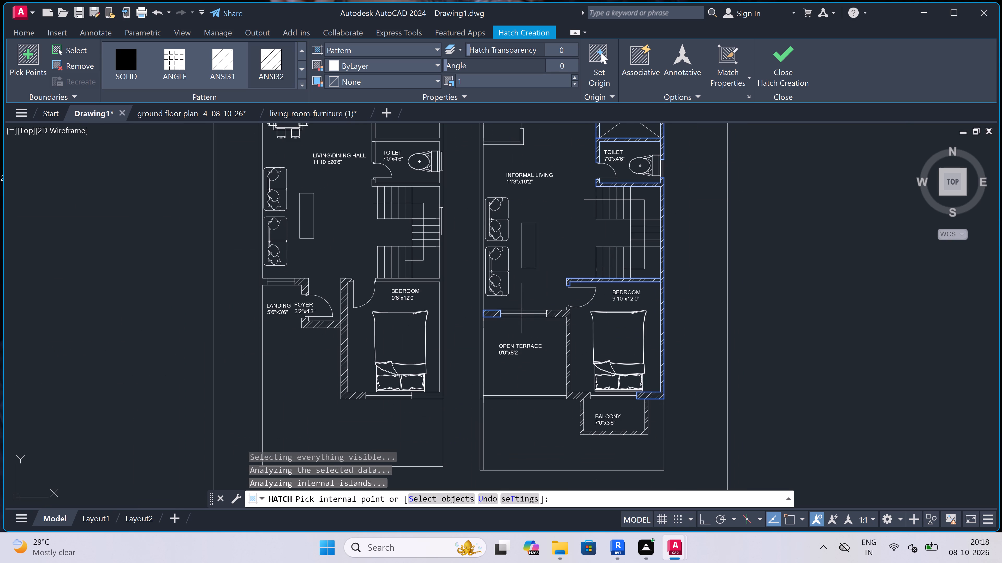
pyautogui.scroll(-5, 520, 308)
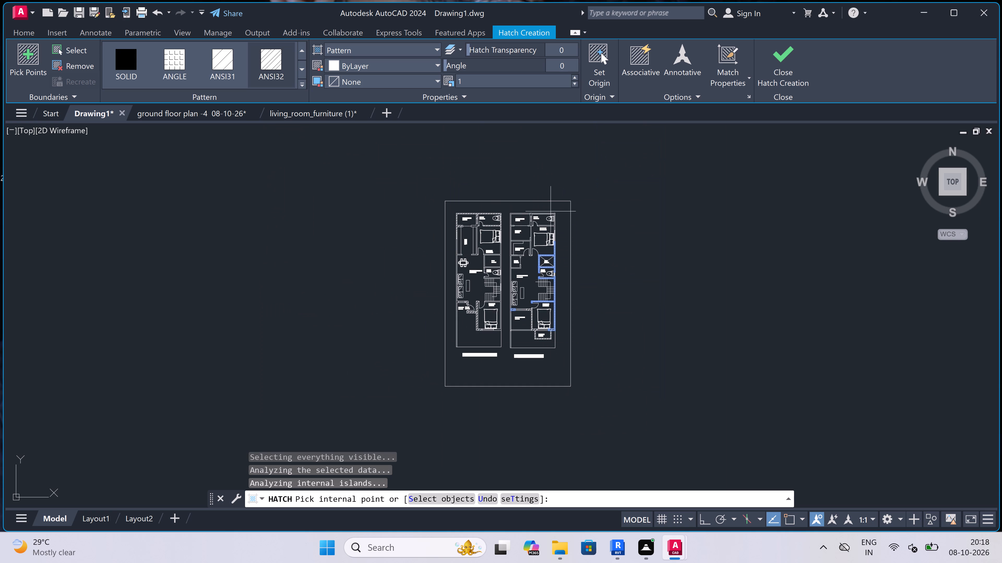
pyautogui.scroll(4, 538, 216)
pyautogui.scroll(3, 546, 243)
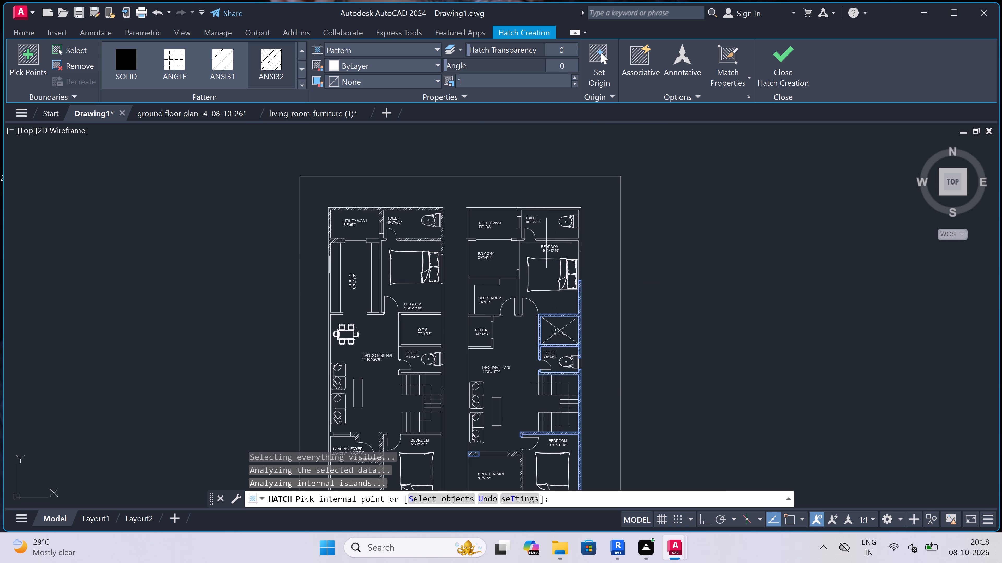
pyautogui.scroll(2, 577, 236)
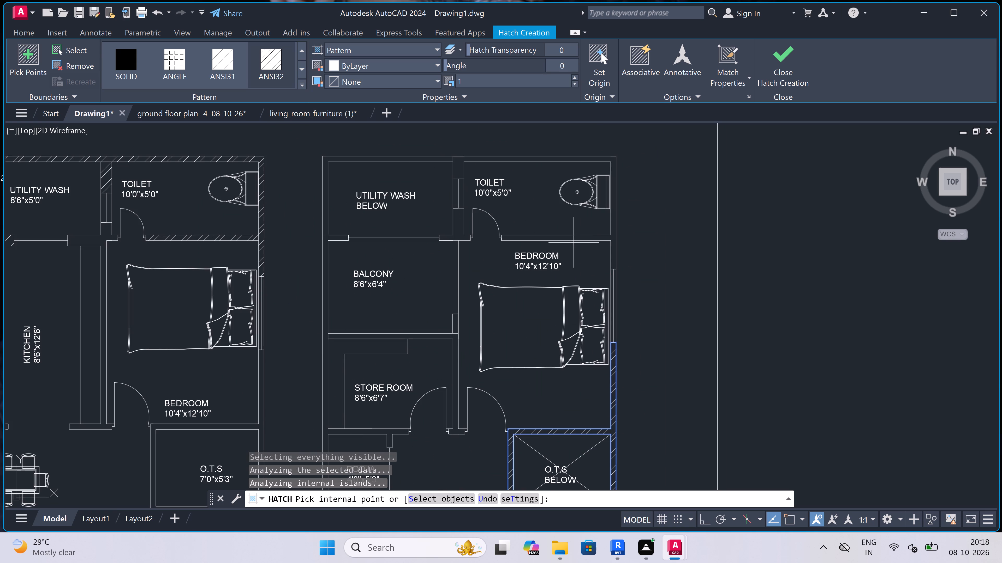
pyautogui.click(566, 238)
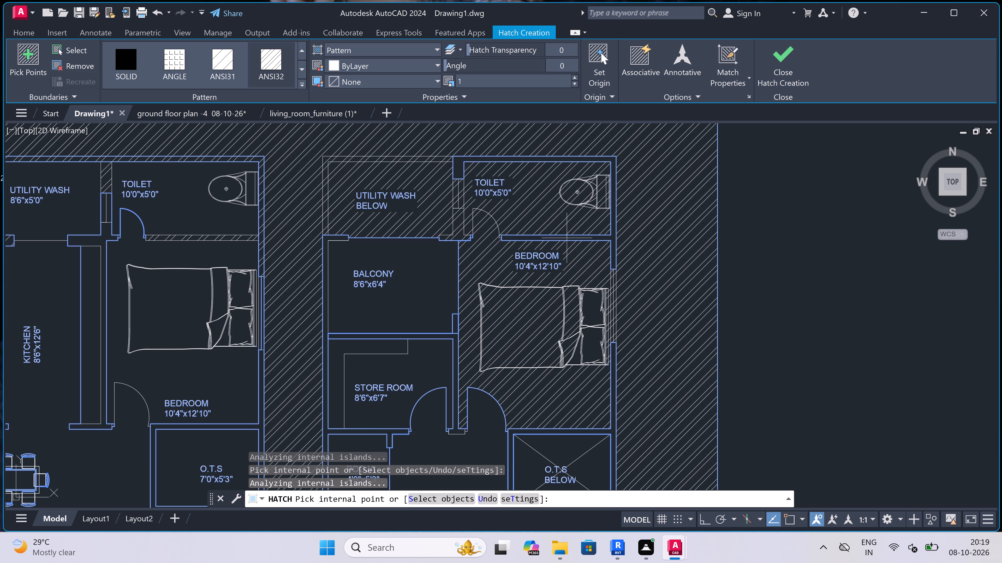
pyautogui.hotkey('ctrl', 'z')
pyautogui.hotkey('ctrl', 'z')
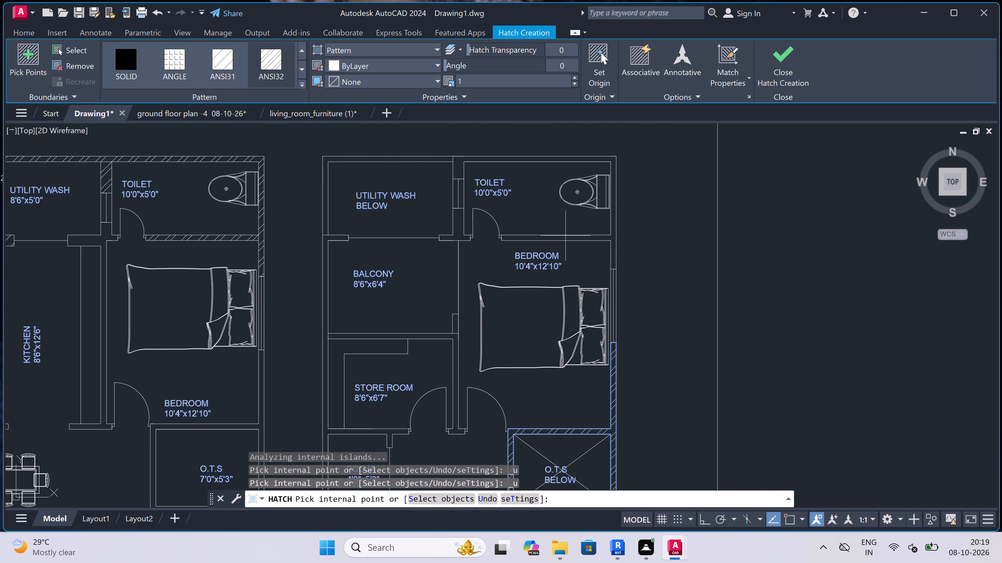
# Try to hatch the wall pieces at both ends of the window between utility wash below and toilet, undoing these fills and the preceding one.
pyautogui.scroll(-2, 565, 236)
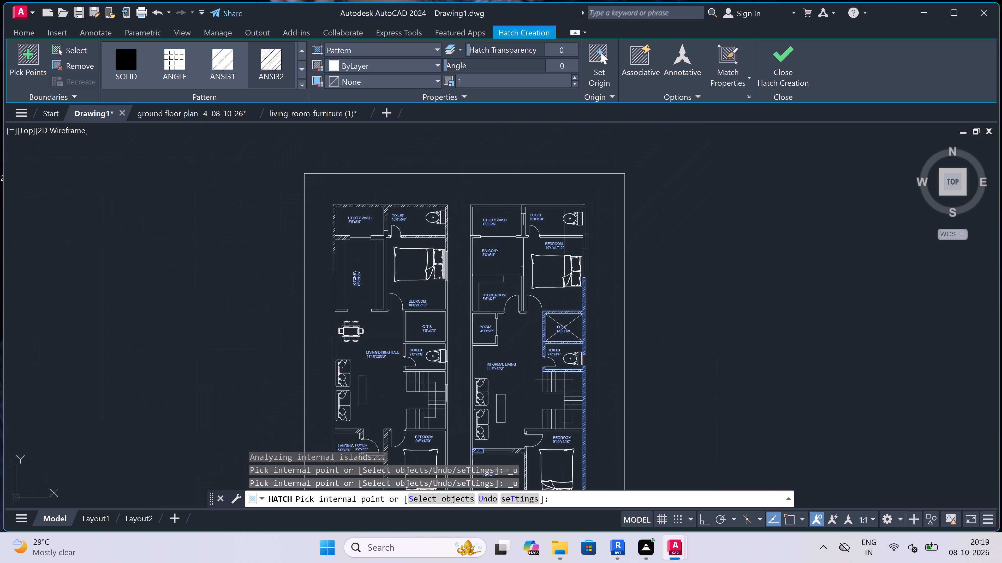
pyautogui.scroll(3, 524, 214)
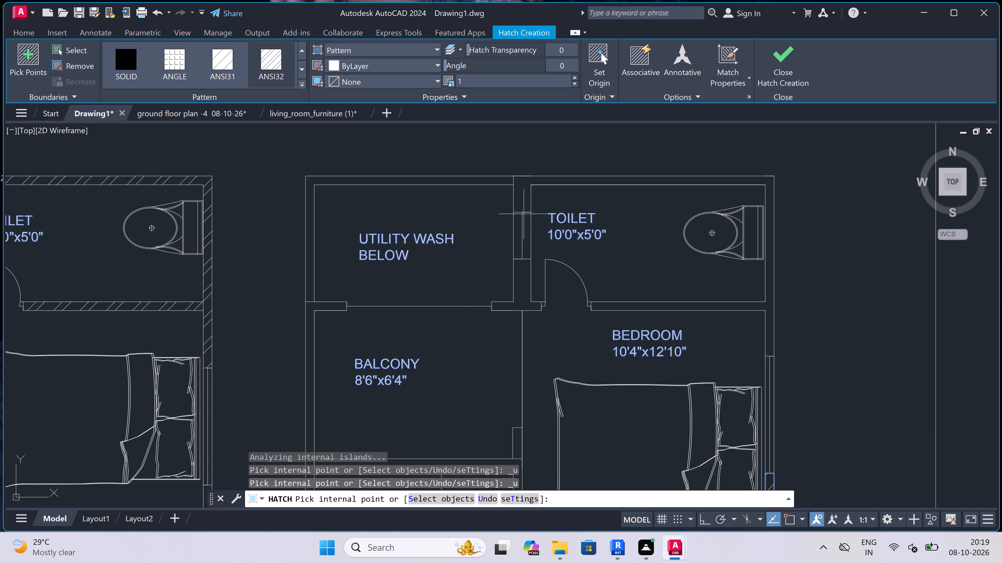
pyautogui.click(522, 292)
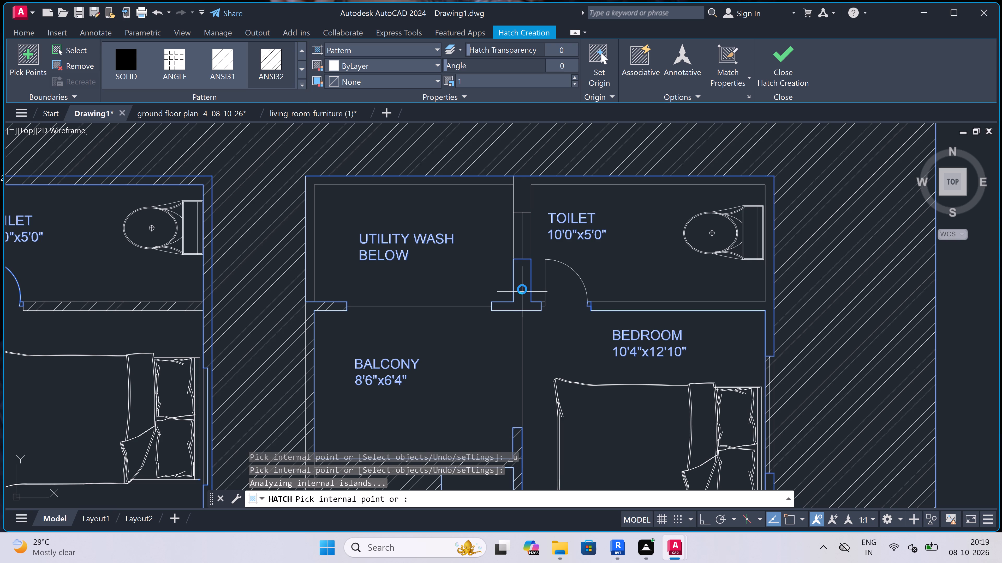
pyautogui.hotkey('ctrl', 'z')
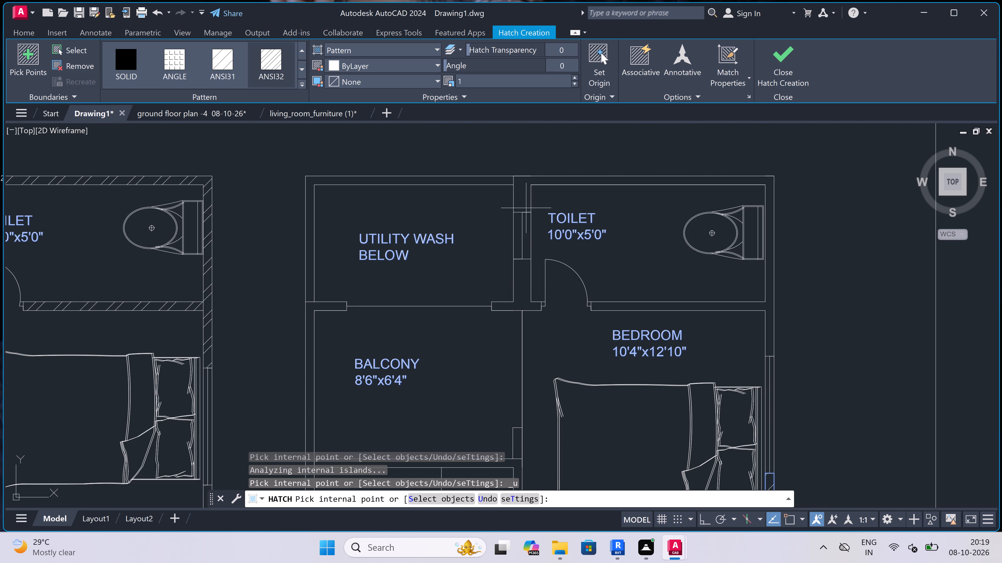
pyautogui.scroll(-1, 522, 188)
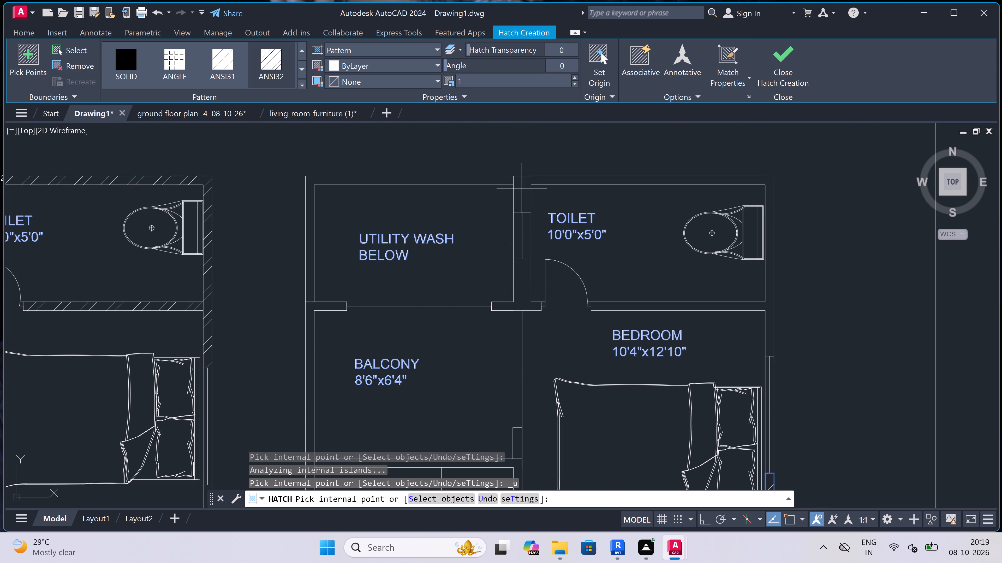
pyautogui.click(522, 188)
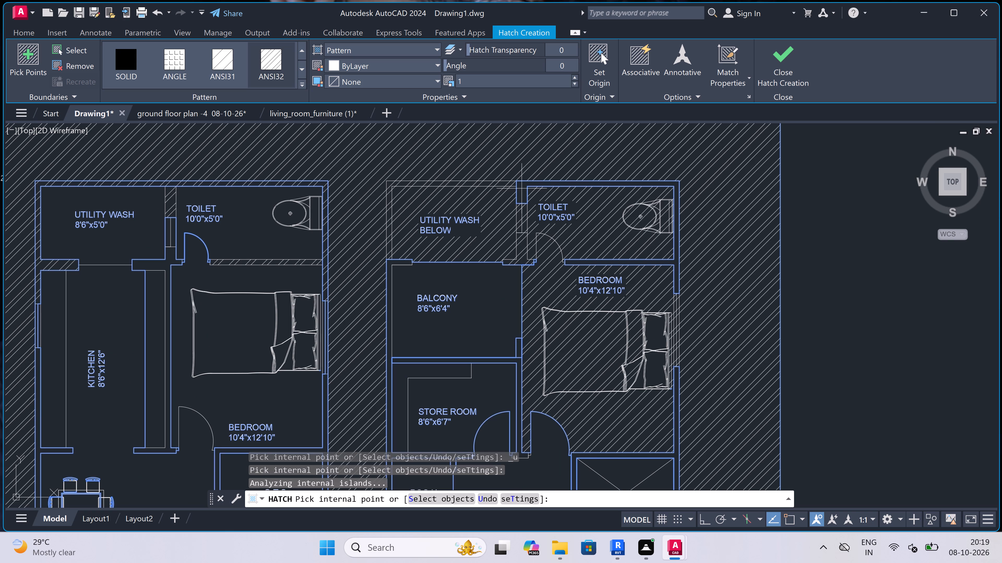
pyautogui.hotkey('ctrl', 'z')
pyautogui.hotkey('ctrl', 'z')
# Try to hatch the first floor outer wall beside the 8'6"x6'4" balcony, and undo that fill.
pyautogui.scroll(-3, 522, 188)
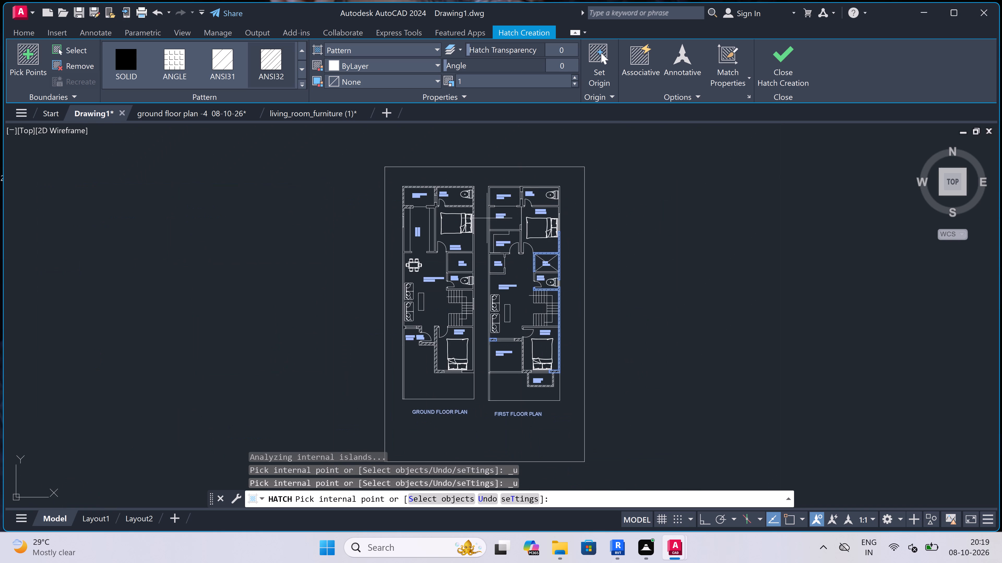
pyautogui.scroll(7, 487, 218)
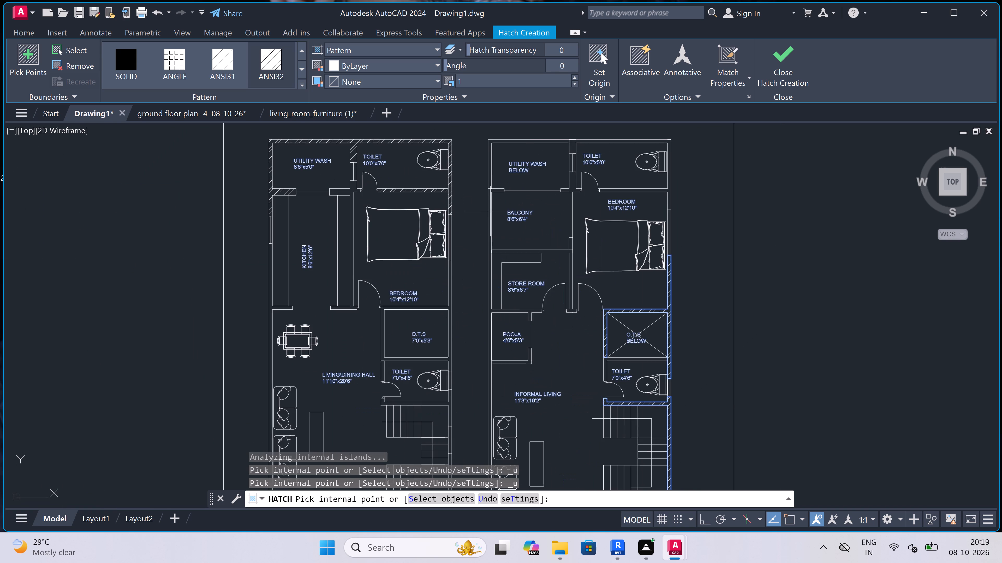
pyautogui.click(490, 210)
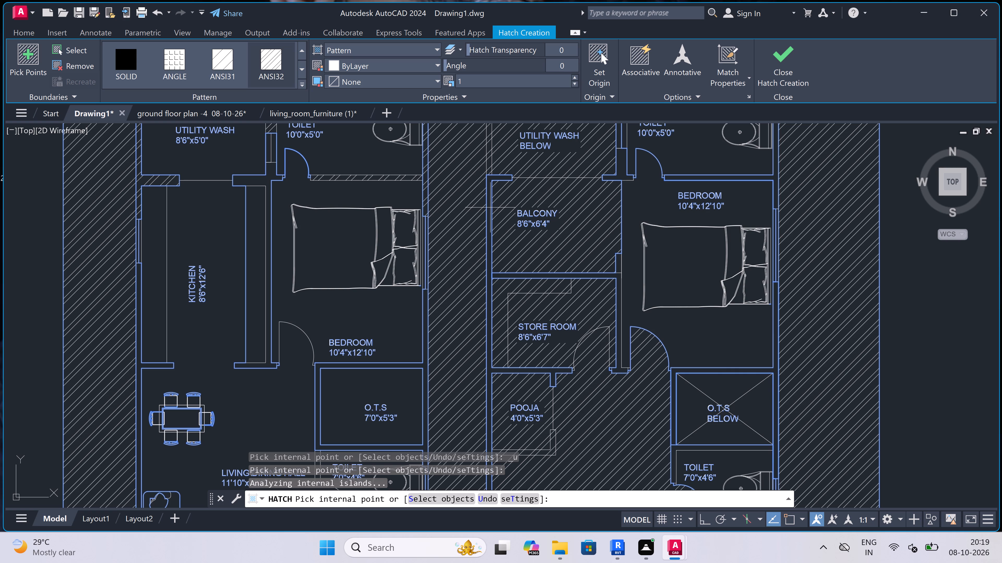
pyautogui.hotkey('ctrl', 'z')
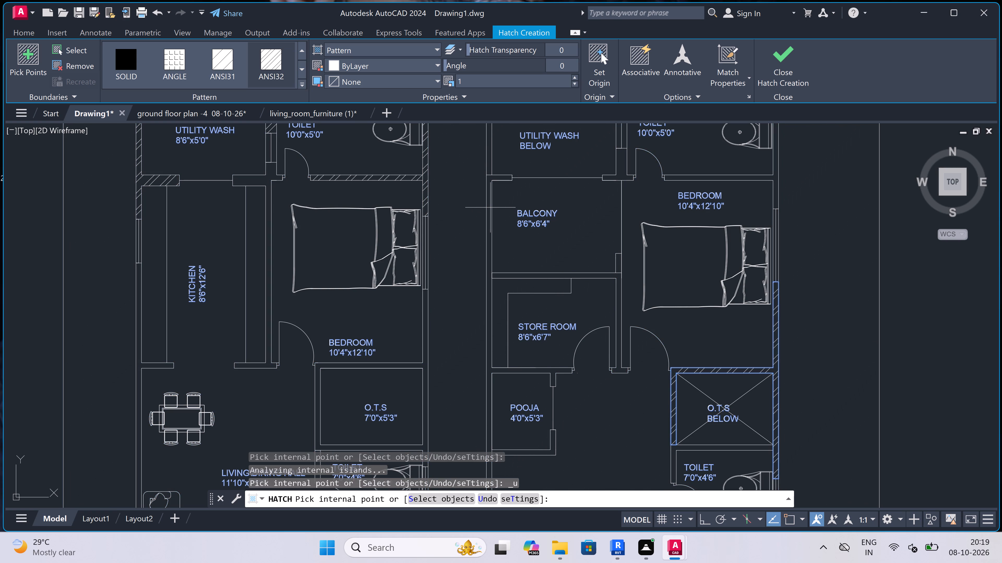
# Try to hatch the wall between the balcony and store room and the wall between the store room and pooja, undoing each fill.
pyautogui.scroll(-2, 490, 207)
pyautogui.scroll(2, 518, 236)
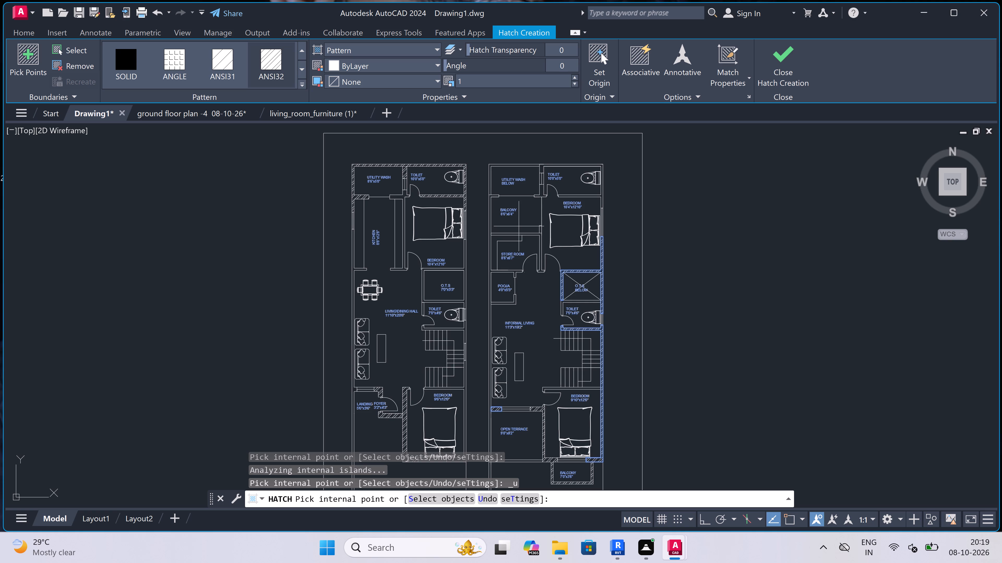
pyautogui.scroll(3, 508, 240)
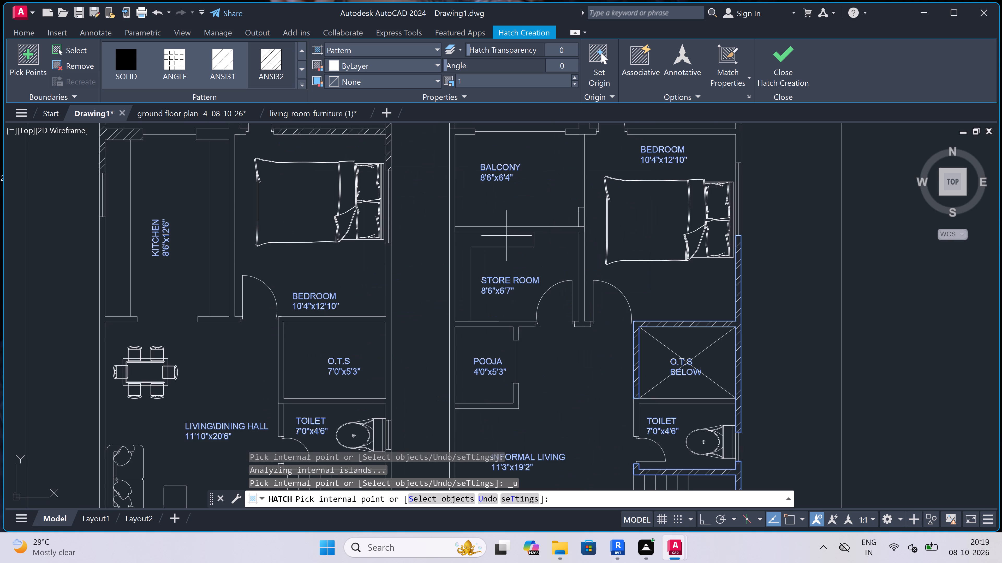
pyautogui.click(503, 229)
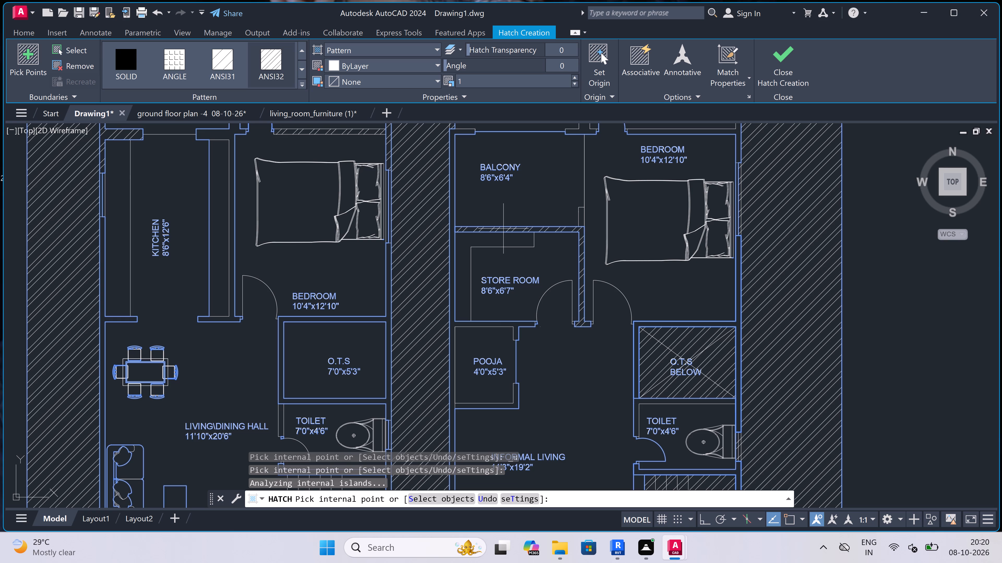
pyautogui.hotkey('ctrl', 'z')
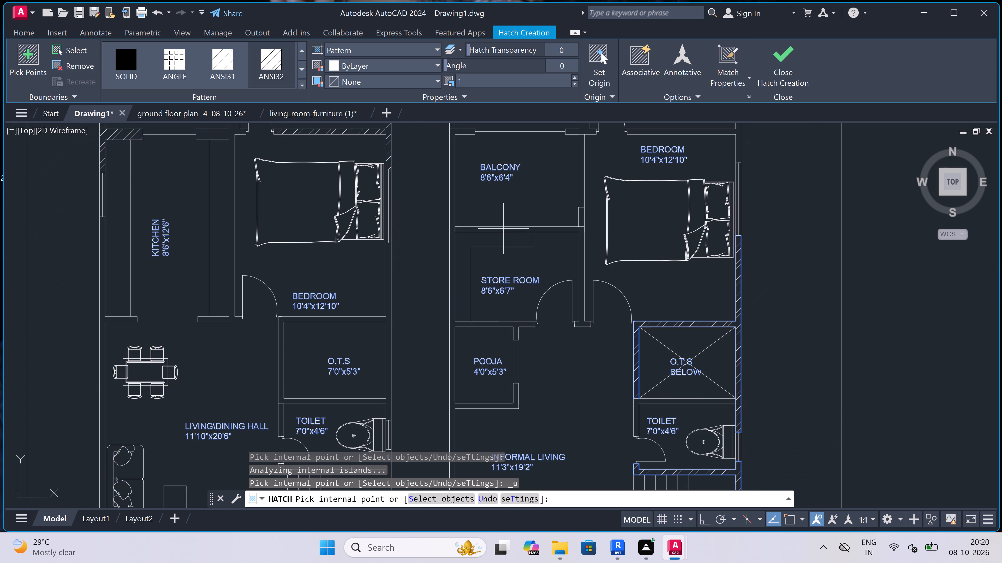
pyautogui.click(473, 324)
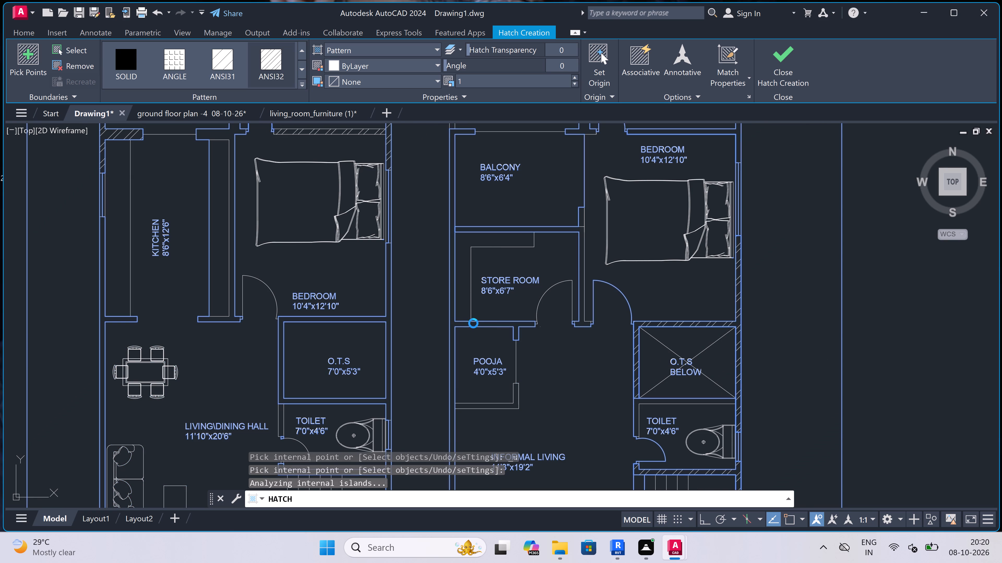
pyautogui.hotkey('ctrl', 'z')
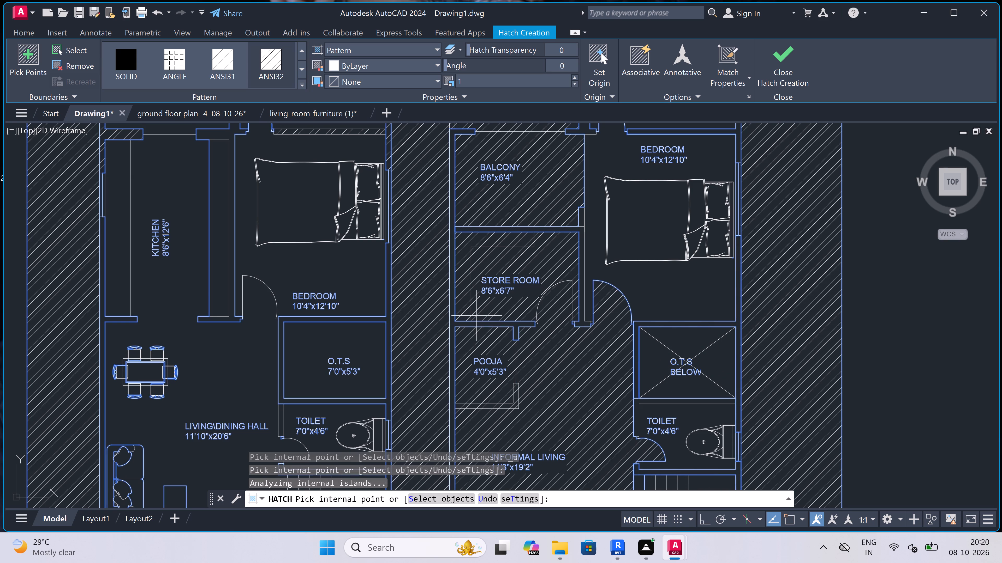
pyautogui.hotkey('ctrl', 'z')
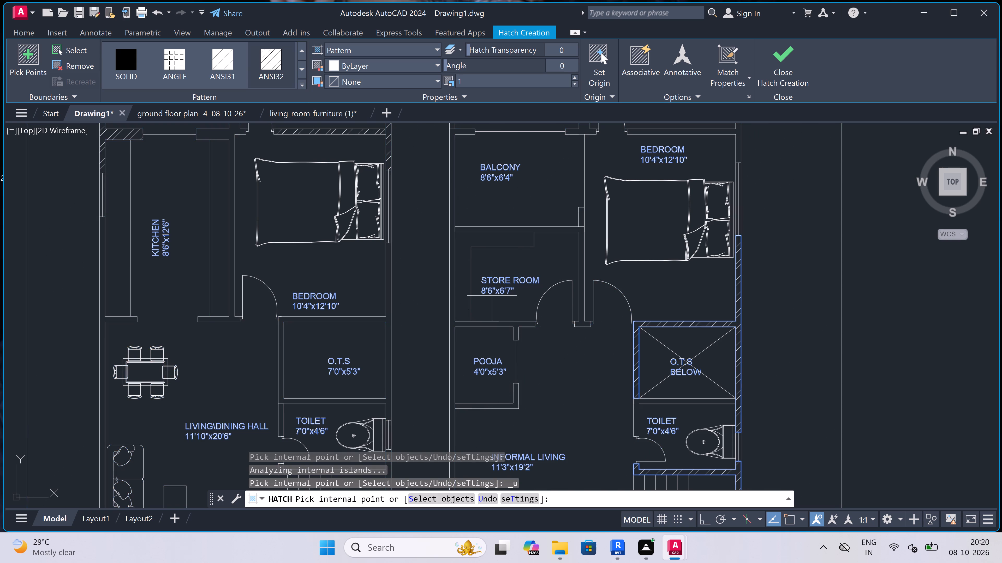
# Hatch the short wall piece between the first floor balcony and the 10'4"x12'10" bedroom, just above the store room.
pyautogui.scroll(2, 582, 213)
pyautogui.click(582, 213)
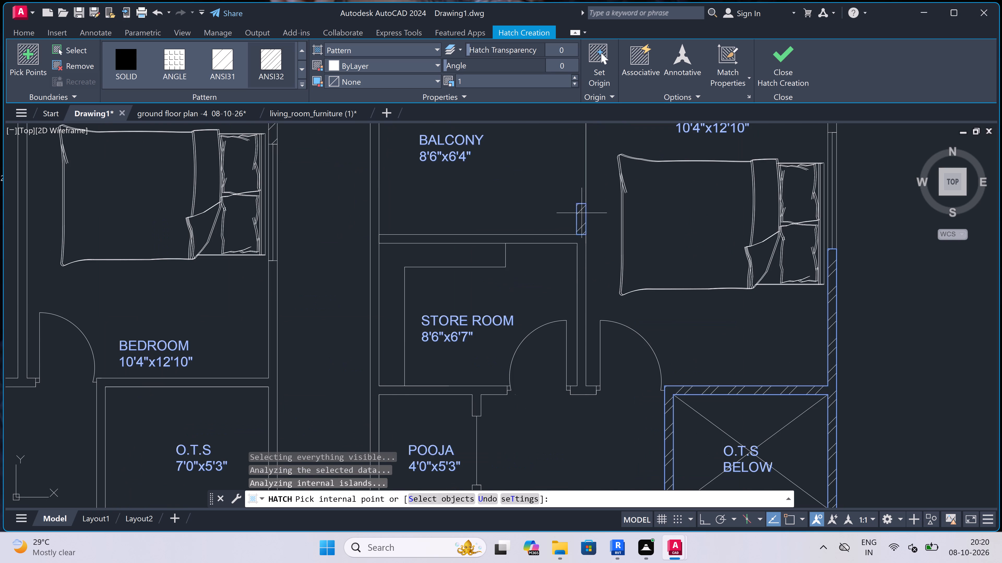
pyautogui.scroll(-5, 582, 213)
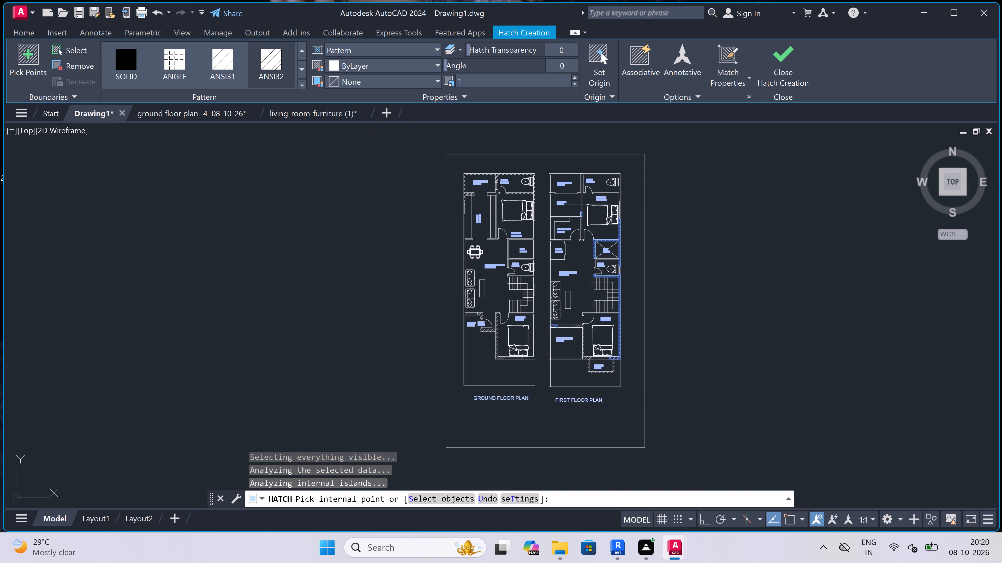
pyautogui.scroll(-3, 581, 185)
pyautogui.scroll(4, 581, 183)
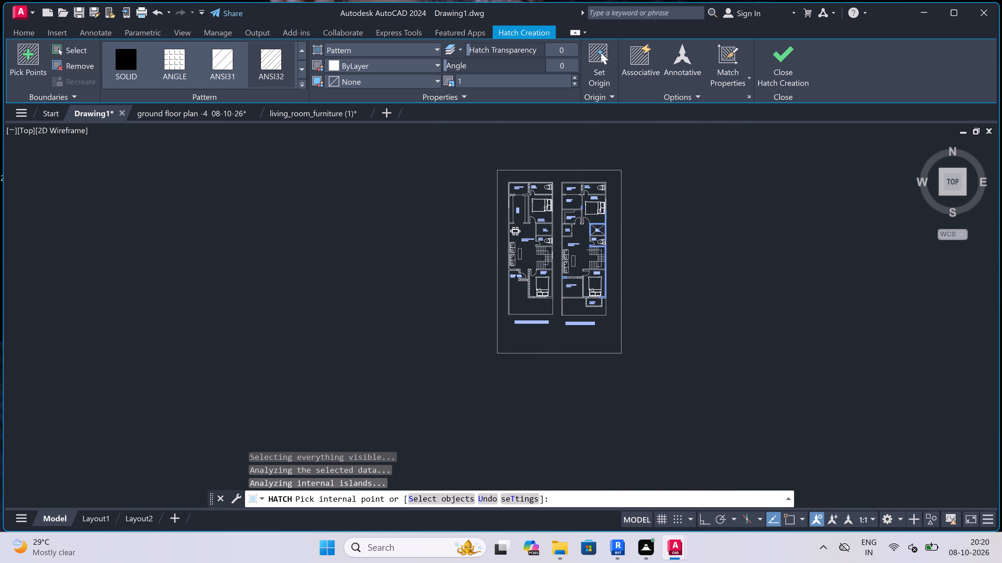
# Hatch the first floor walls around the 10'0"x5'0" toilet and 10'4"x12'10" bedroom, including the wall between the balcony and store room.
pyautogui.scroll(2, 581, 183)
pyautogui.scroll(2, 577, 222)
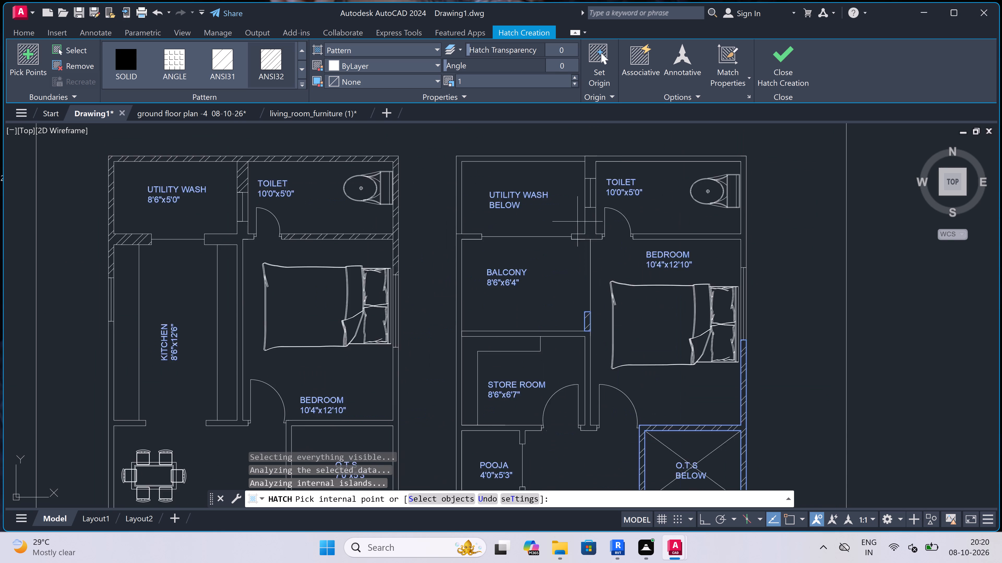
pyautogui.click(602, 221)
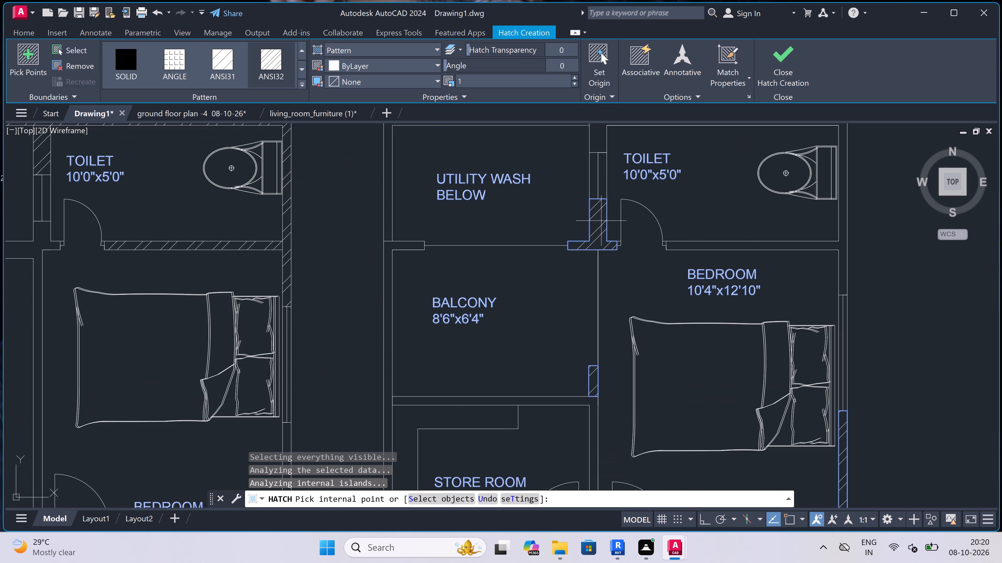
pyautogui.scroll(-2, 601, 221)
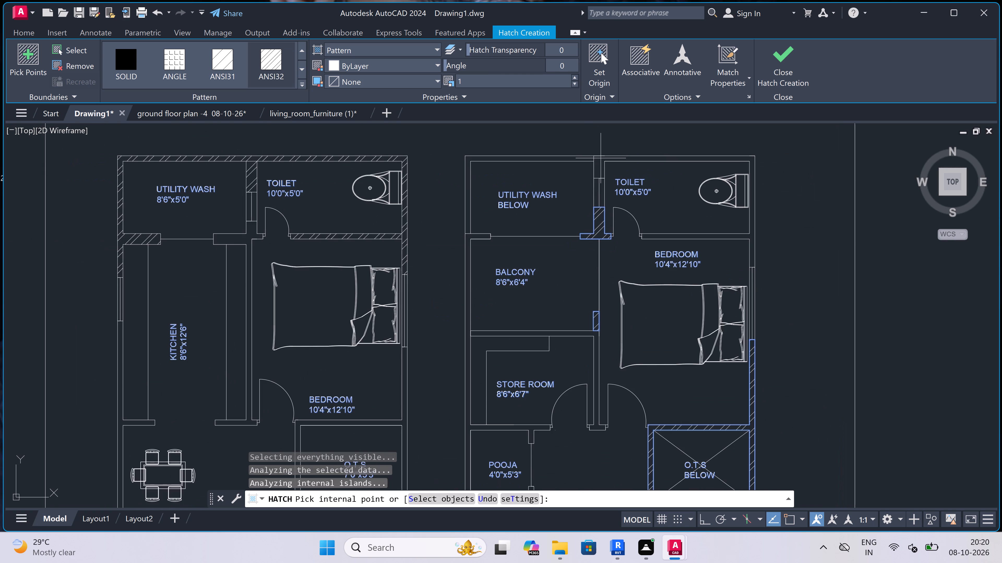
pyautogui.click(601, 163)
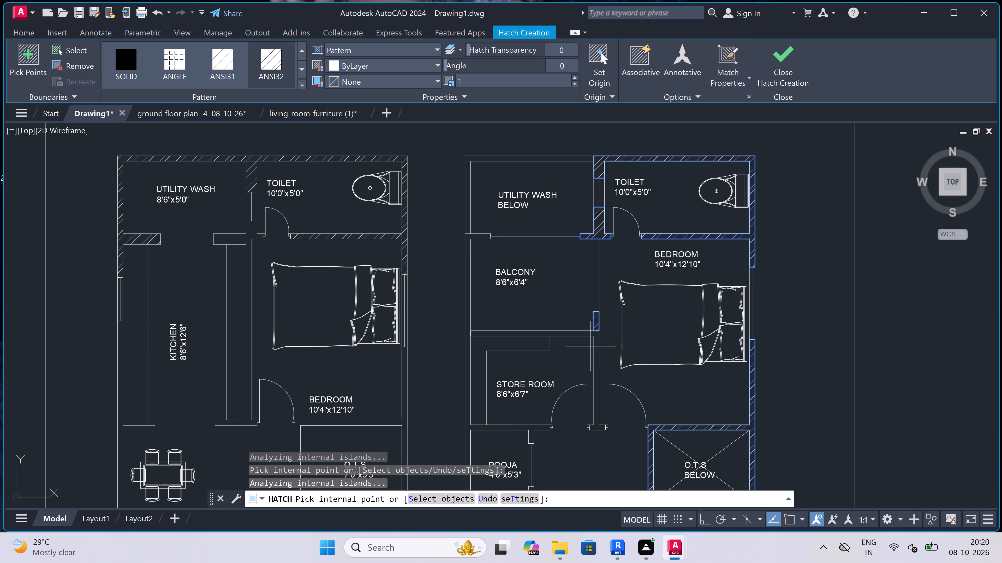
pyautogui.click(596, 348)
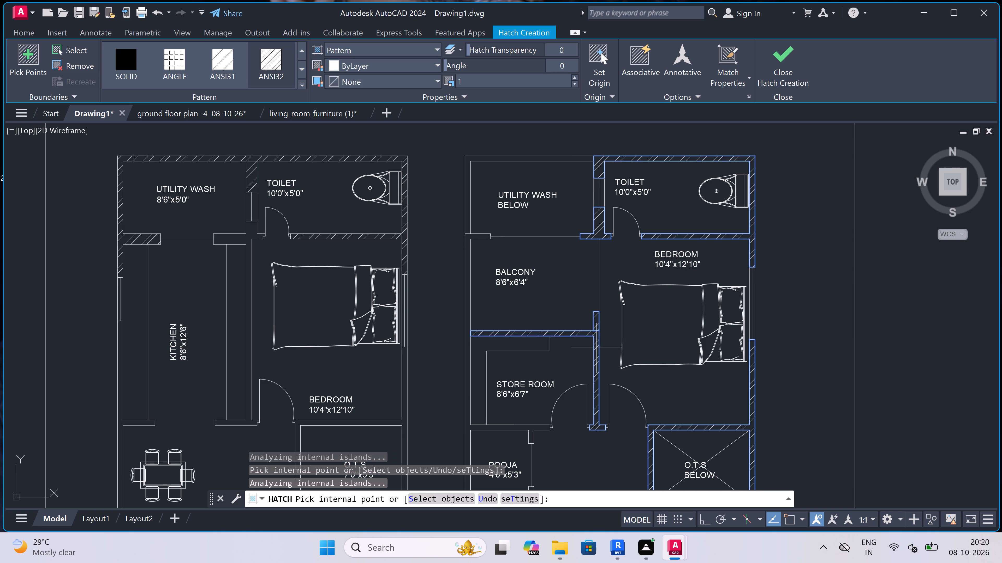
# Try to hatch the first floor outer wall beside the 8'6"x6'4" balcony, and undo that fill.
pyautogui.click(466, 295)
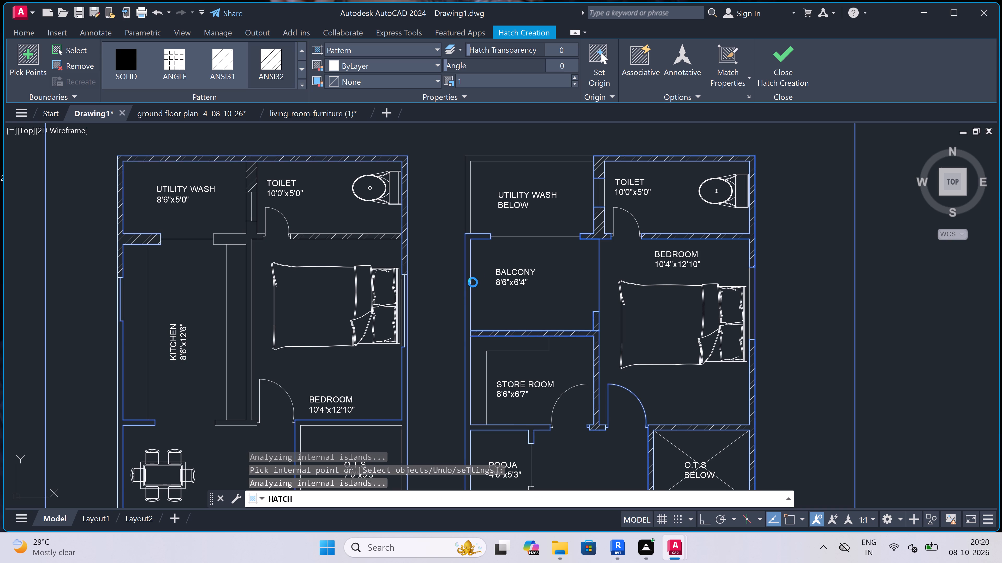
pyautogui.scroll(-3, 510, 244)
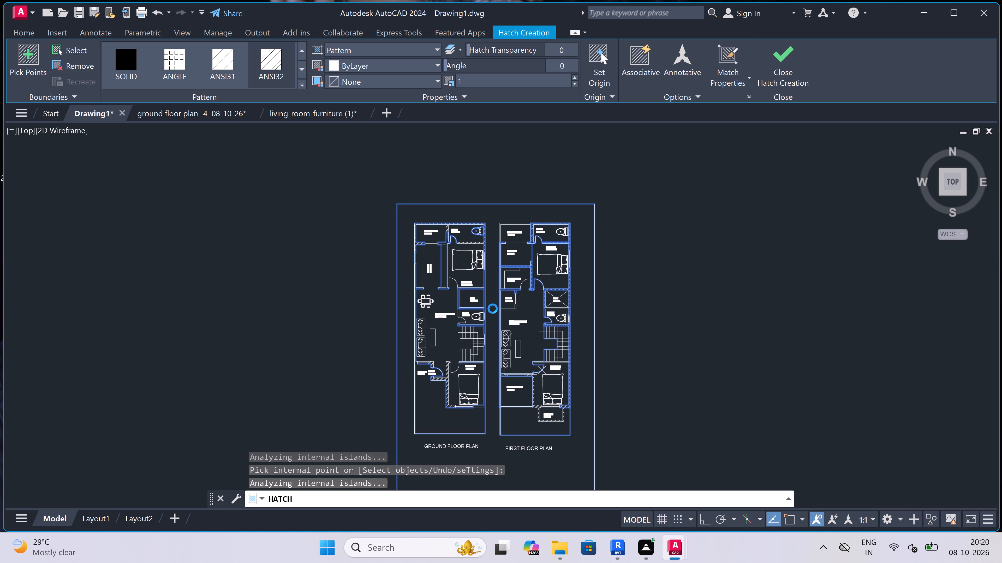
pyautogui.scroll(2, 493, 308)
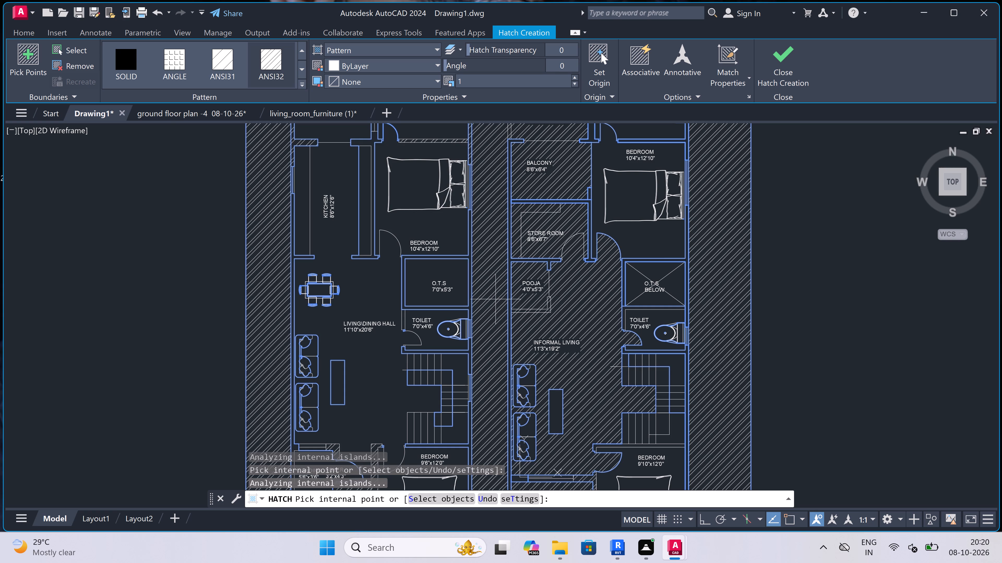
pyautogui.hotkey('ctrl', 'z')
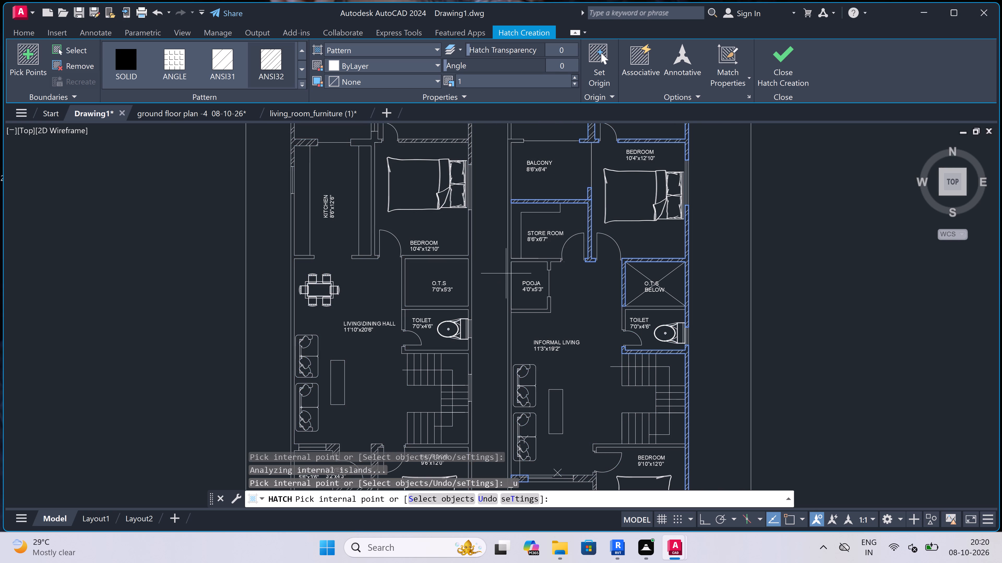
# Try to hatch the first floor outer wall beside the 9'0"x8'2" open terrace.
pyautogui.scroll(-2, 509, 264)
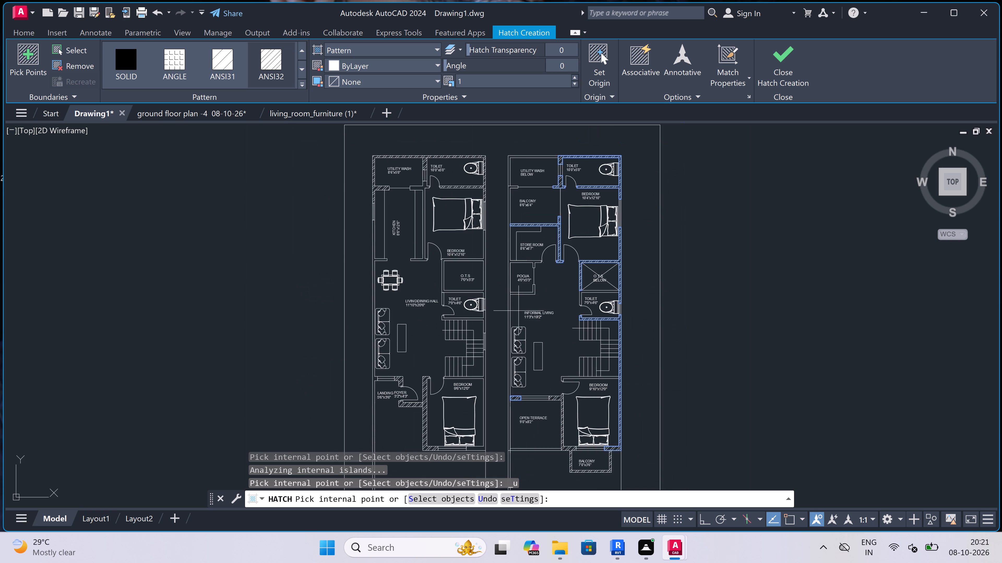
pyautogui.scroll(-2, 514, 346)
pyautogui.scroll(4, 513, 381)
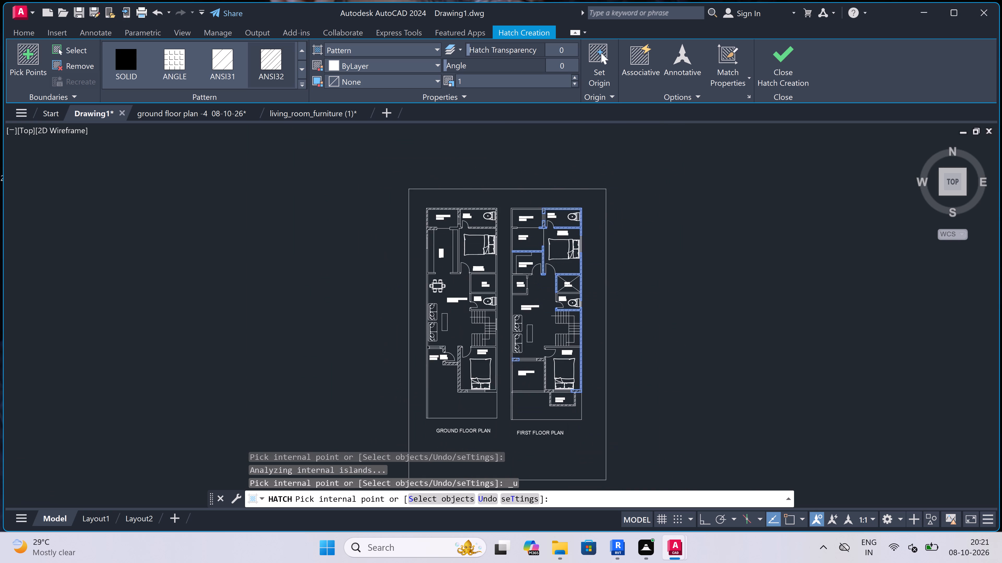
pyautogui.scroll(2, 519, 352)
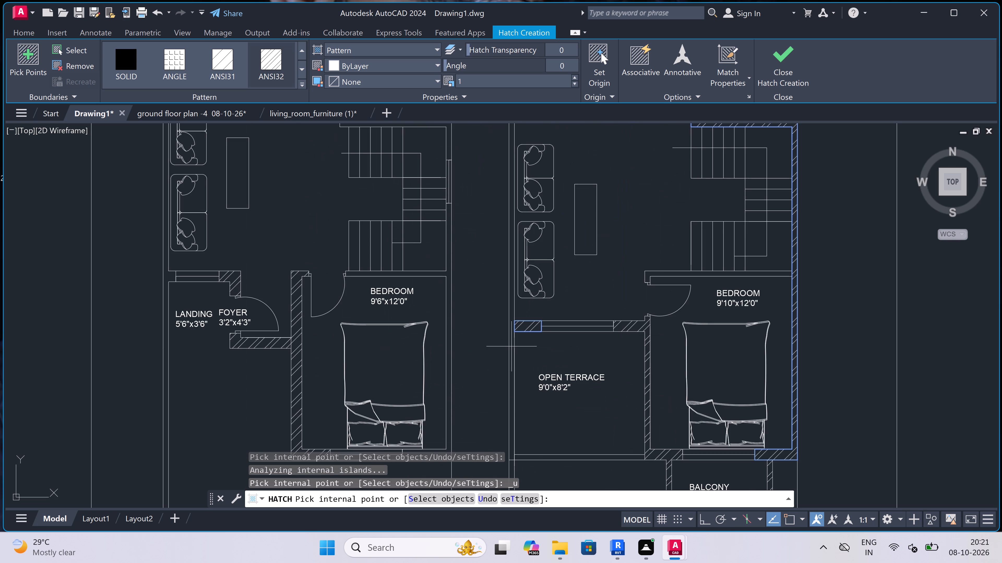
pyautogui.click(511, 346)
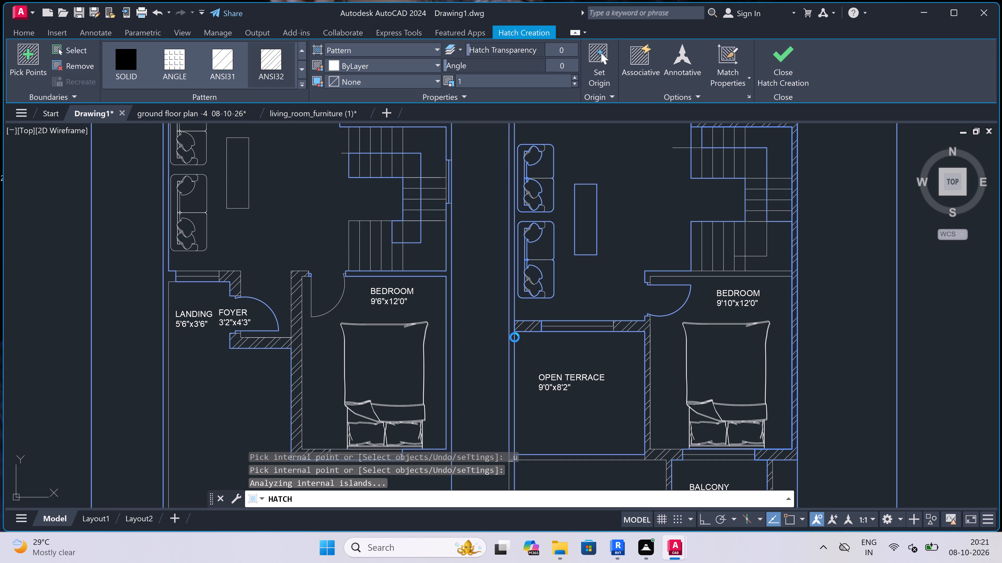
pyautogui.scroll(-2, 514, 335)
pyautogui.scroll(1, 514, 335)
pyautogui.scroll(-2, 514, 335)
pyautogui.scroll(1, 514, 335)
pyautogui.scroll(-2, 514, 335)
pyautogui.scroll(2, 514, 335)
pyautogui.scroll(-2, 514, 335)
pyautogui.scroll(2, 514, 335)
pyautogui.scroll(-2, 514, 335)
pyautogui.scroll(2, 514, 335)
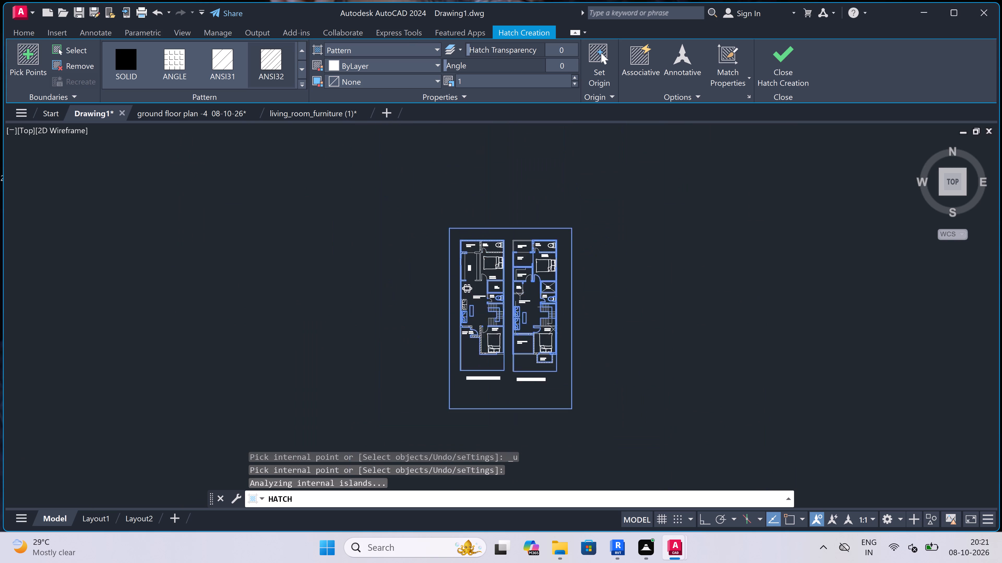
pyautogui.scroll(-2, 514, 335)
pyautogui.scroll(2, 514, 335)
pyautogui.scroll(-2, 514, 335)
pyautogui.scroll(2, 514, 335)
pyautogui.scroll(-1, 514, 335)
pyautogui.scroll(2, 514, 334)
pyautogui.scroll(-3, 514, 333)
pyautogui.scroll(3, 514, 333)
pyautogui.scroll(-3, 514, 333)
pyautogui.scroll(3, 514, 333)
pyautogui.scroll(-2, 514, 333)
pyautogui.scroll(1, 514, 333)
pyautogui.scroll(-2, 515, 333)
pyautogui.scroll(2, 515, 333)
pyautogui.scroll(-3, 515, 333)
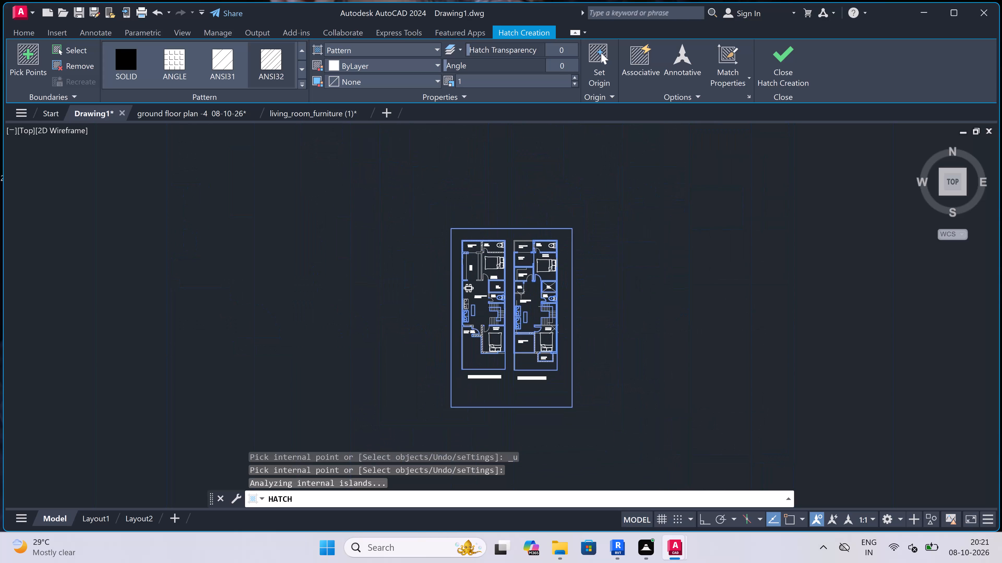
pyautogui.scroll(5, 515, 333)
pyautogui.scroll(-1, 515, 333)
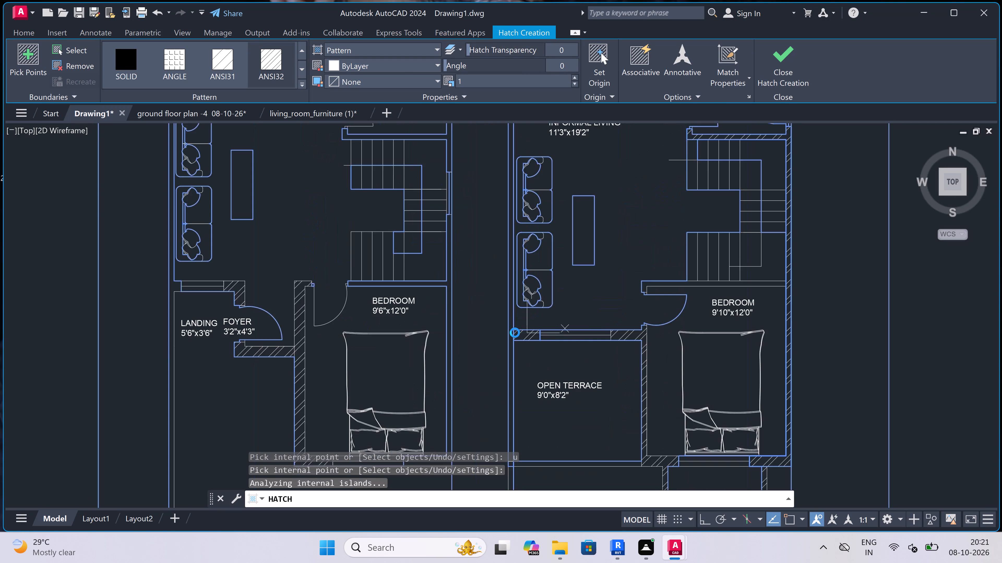
# Leave the Hatch command and delete the hatch that spills across the first floor rooms and the area around both plans.
pyautogui.press('Escape')
pyautogui.press('Escape')
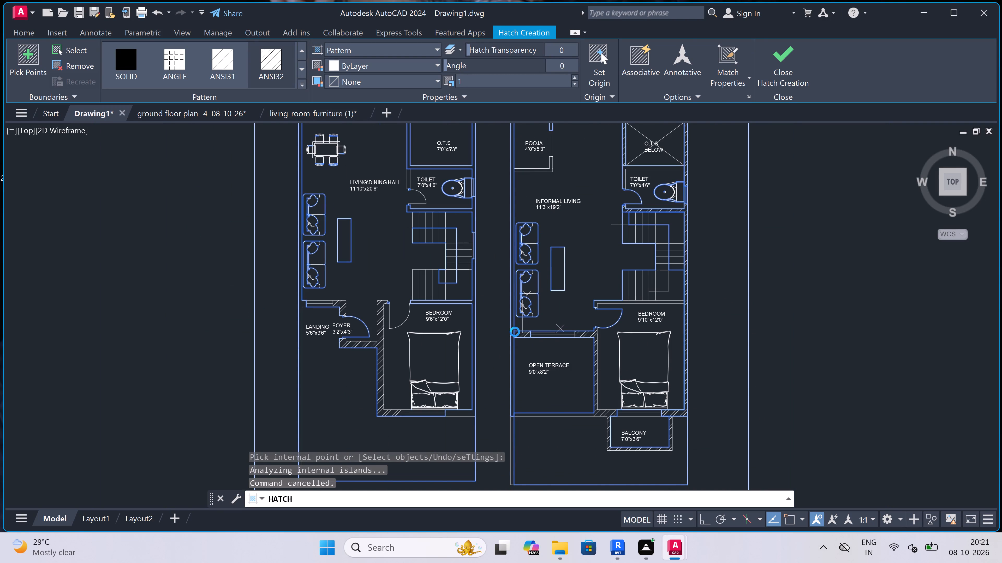
pyautogui.press('Escape')
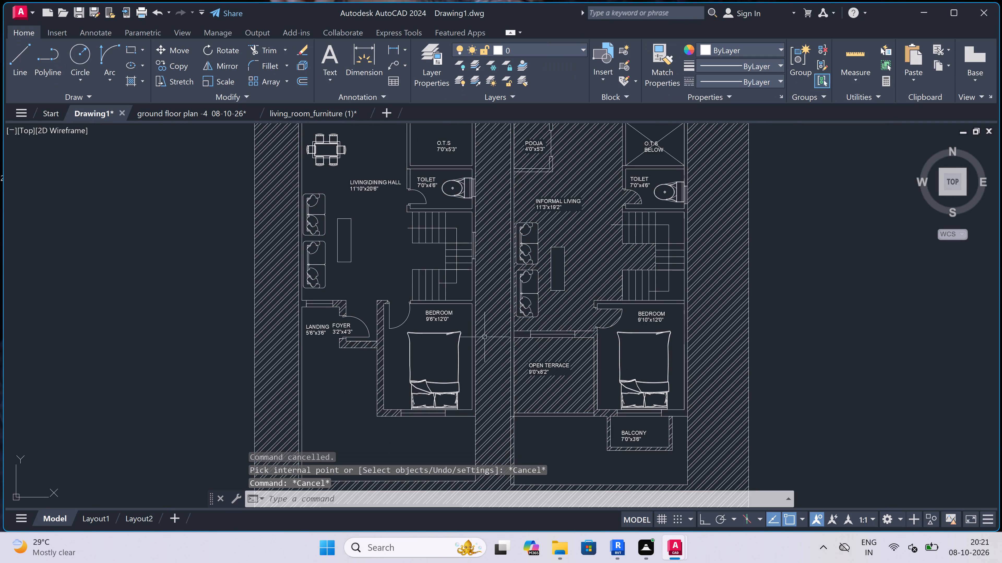
pyautogui.click(491, 331)
pyautogui.press('Delete')
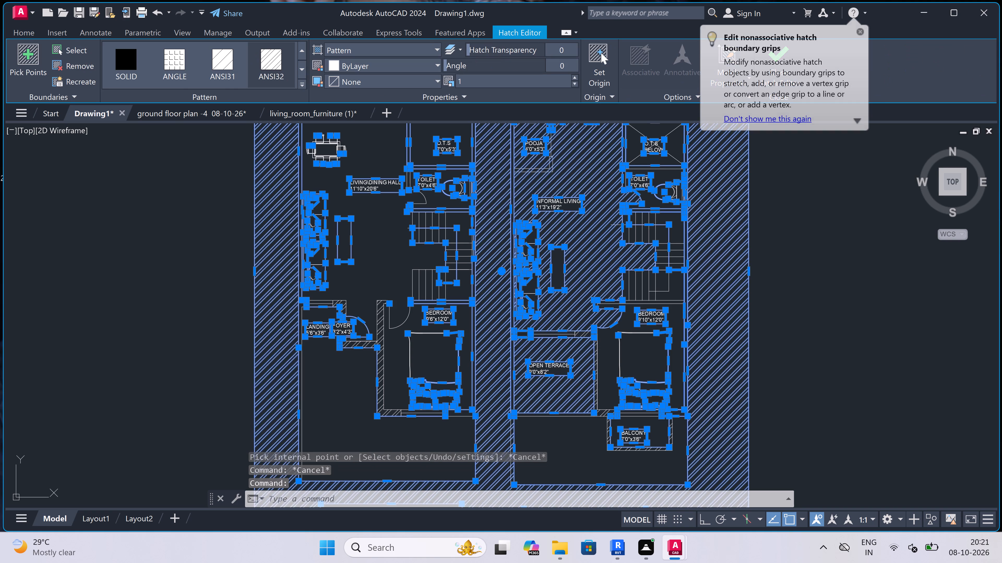
# Delete the ground floor wall hatch around the utility wash and the 10'0"x5'0" toilet.
pyautogui.scroll(-2, 492, 331)
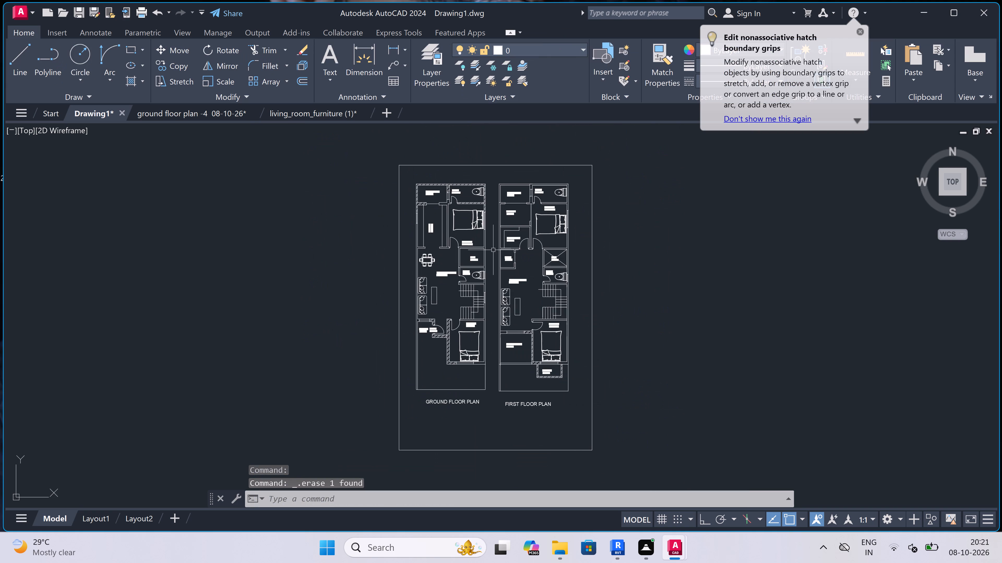
pyautogui.scroll(3, 465, 173)
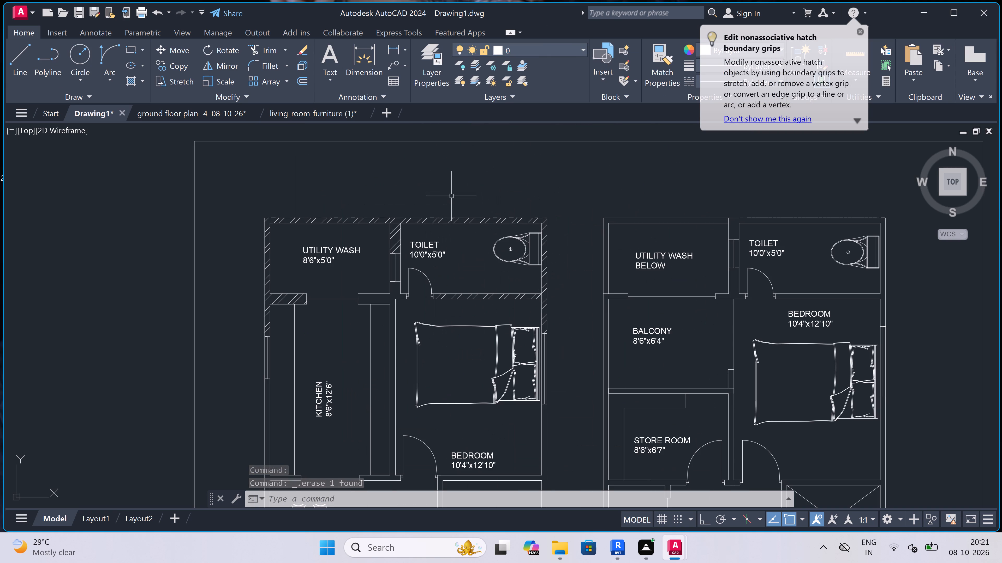
pyautogui.click(442, 220)
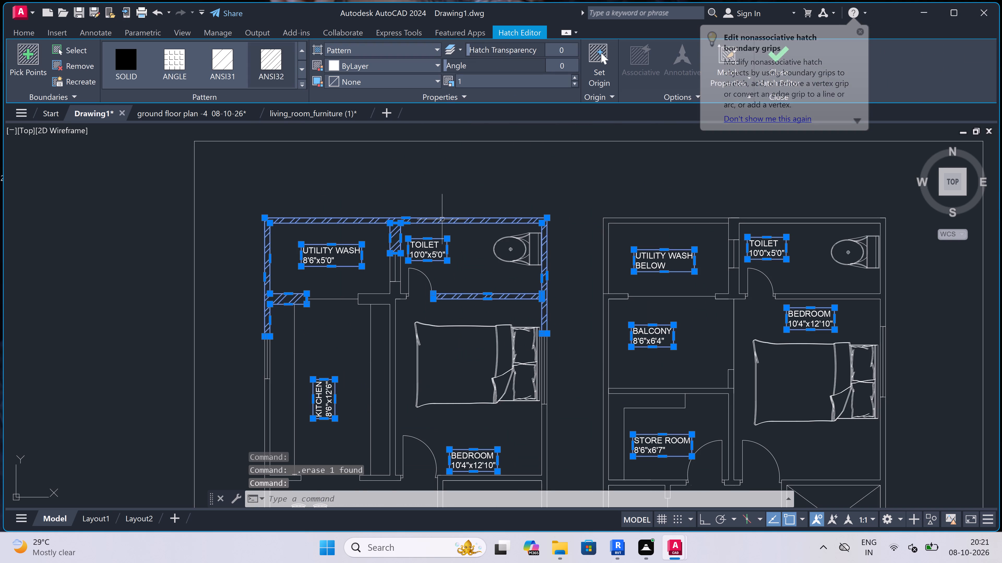
pyautogui.press('Delete')
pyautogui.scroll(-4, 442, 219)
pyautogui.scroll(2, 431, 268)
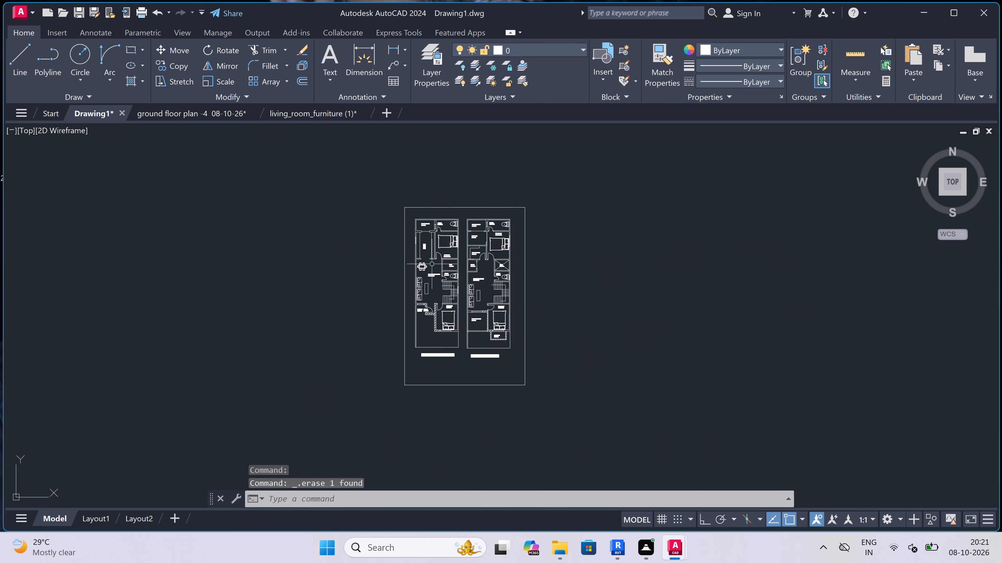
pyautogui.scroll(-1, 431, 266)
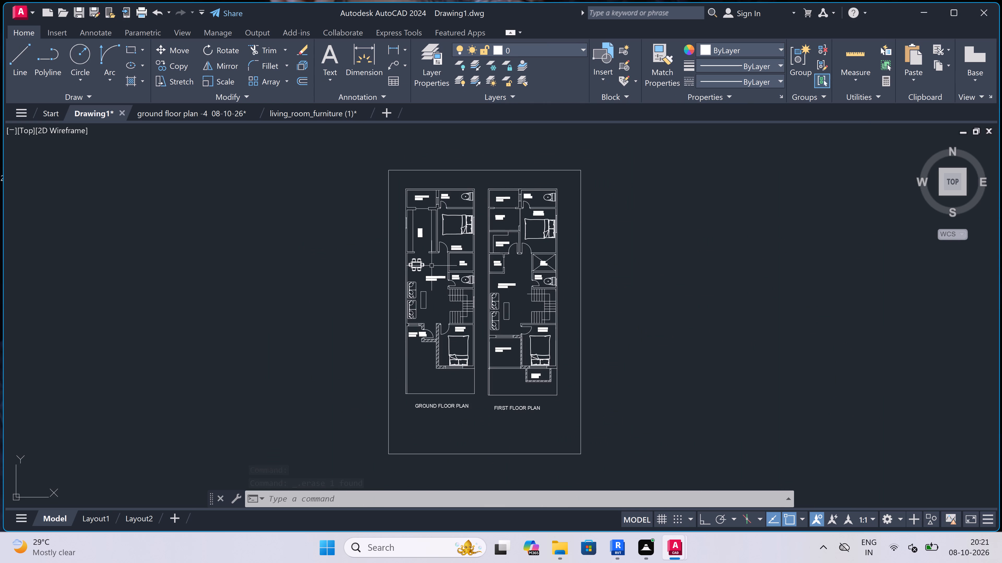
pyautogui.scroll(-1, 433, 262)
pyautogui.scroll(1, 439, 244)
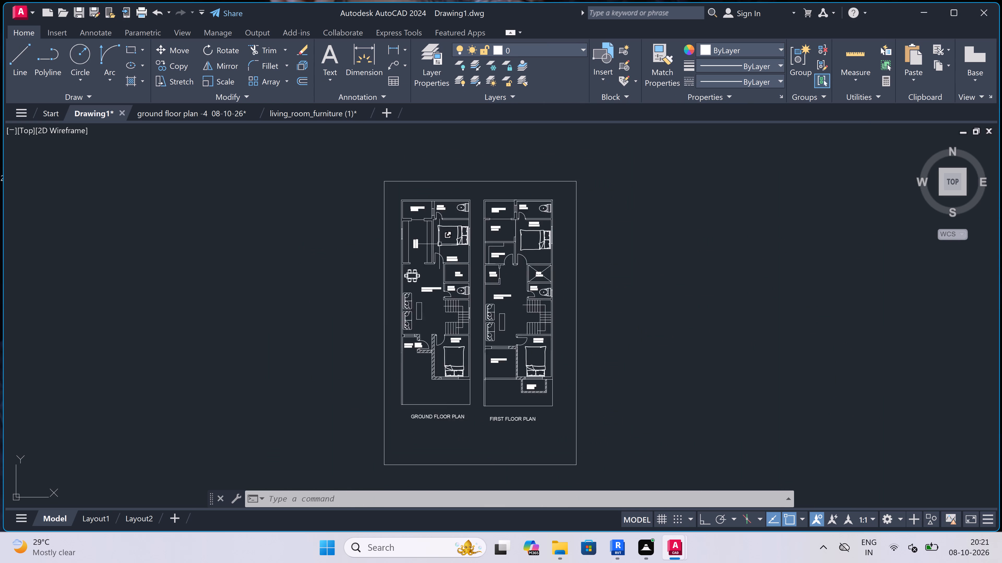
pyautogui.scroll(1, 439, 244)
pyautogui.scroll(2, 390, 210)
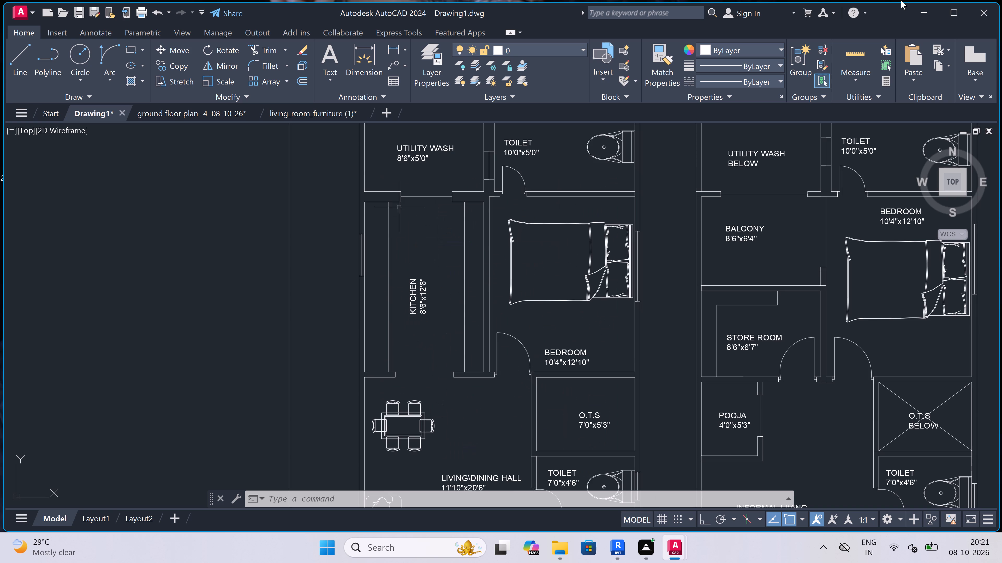
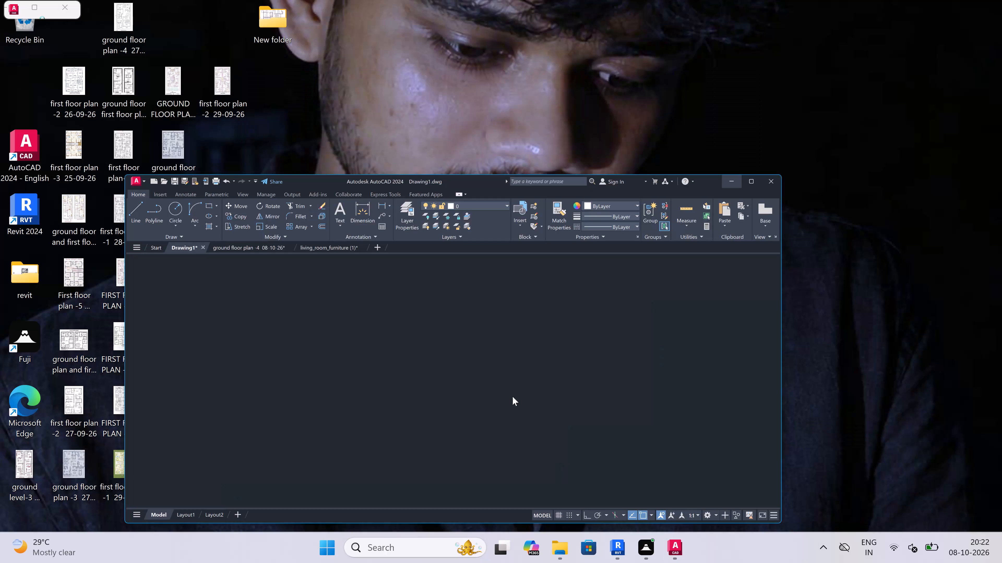
# Draw a rectangular sink basin inside the ground floor kitchen's left counter, near its lower end beside the dining area.
pyautogui.scroll(-2, 480, 318)
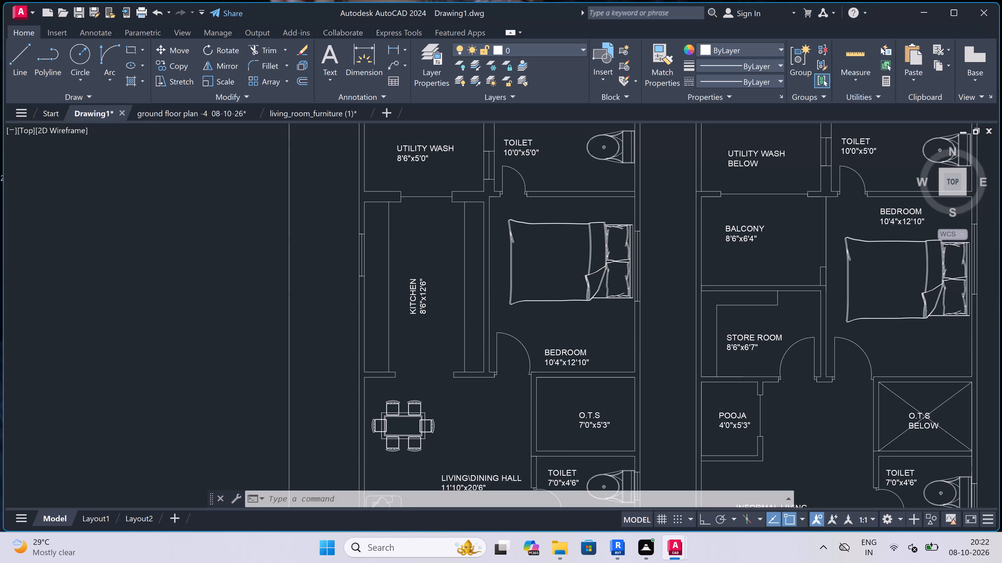
pyautogui.scroll(3, 417, 278)
pyautogui.scroll(2, 515, 261)
pyautogui.scroll(-2, 515, 260)
pyautogui.scroll(-3, 515, 322)
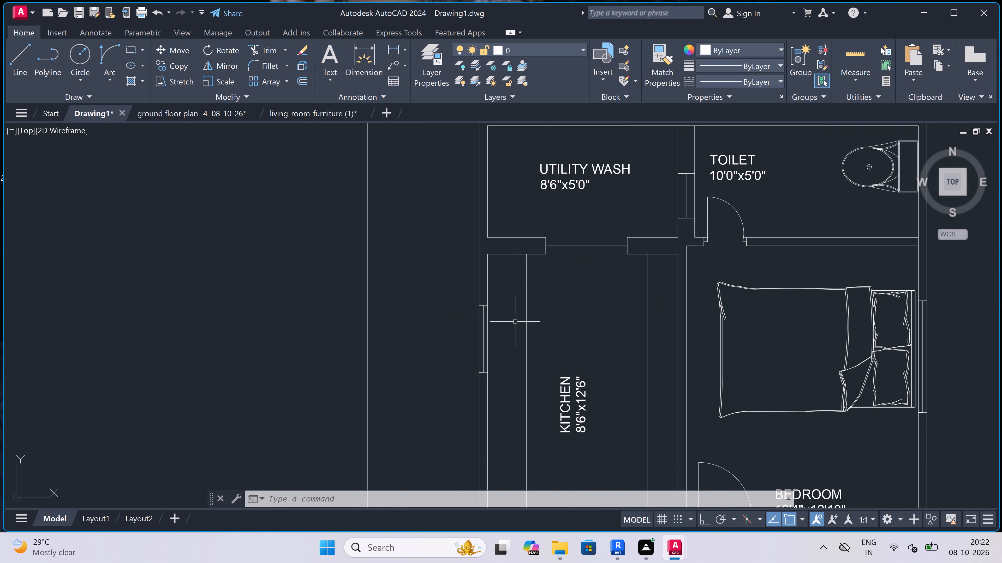
pyautogui.scroll(3, 511, 382)
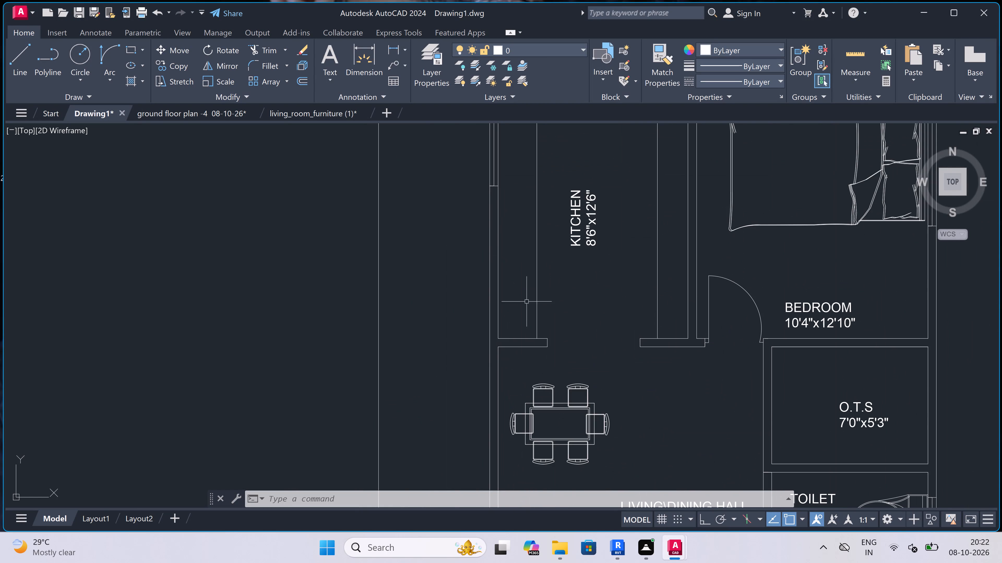
pyautogui.scroll(2, 526, 277)
pyautogui.write('REC')
pyautogui.press('space')
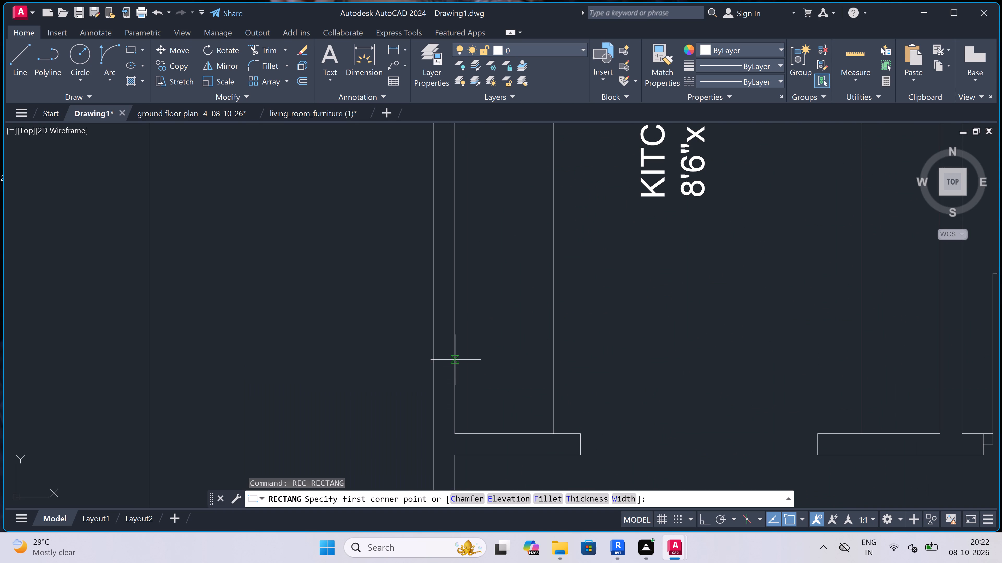
pyautogui.scroll(2, 473, 359)
pyautogui.scroll(-1, 475, 329)
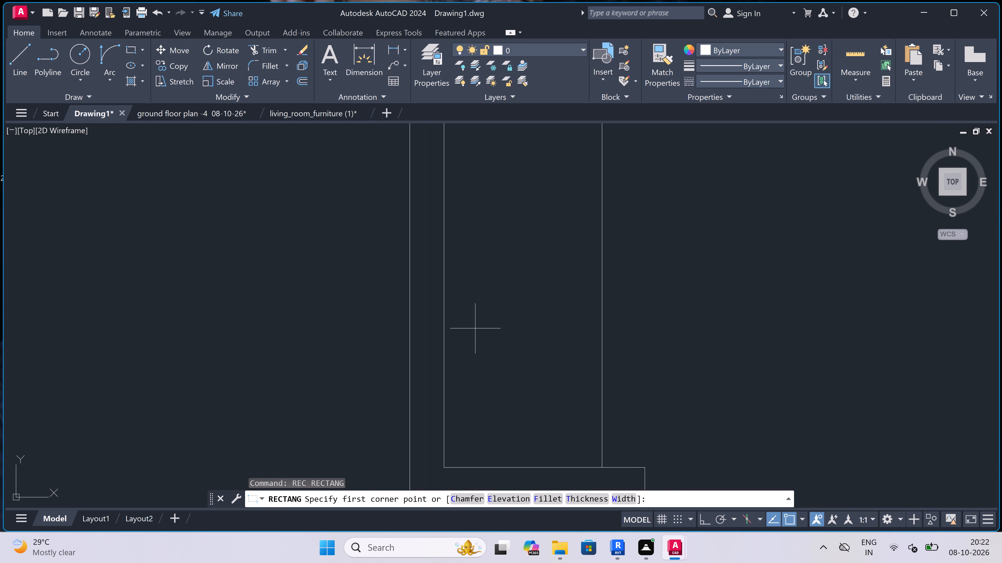
pyautogui.doubleClick(472, 303)
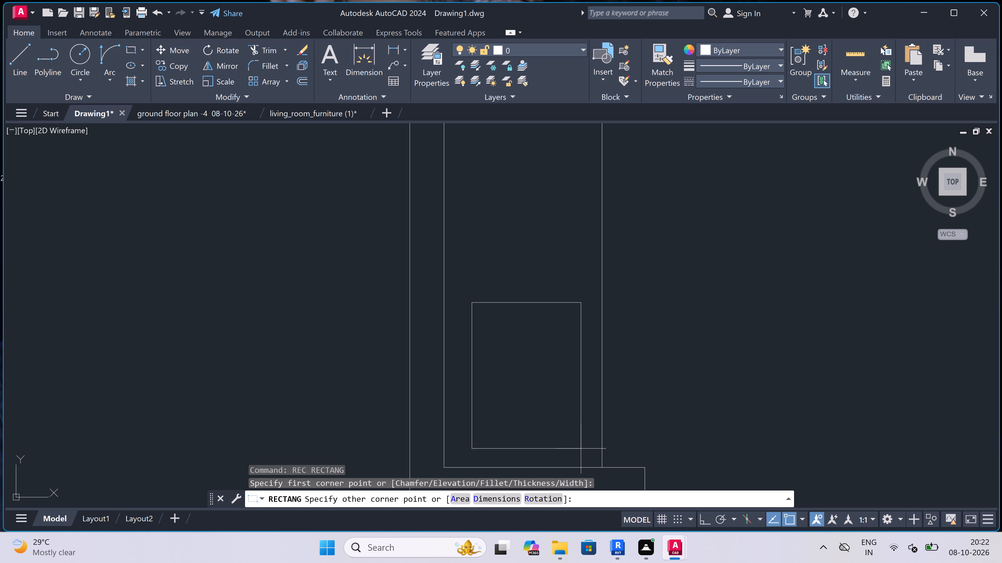
pyautogui.click(589, 448)
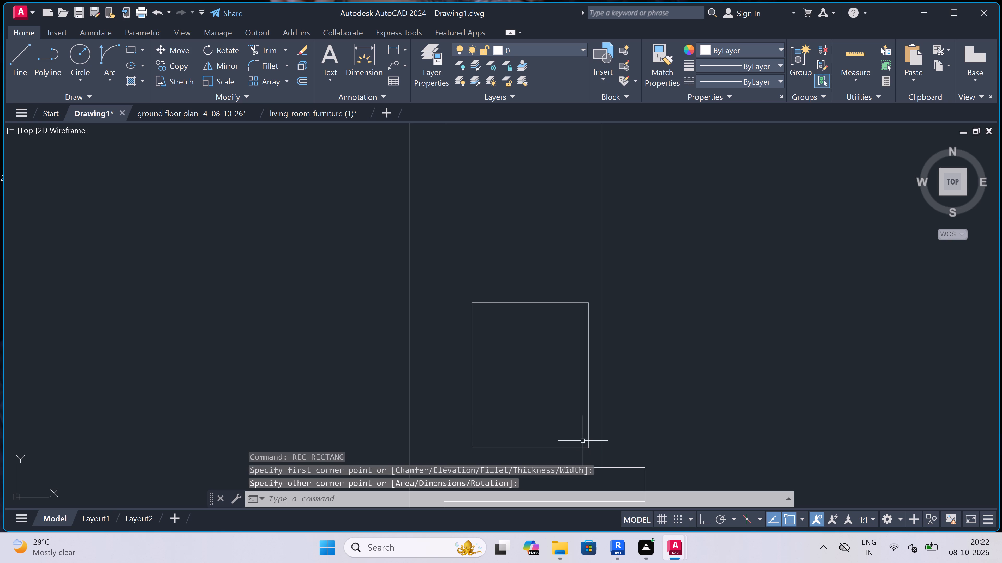
# Draw a small horizontal rectangle for the tap across the left edge of the kitchen sink basin.
pyautogui.press('space')
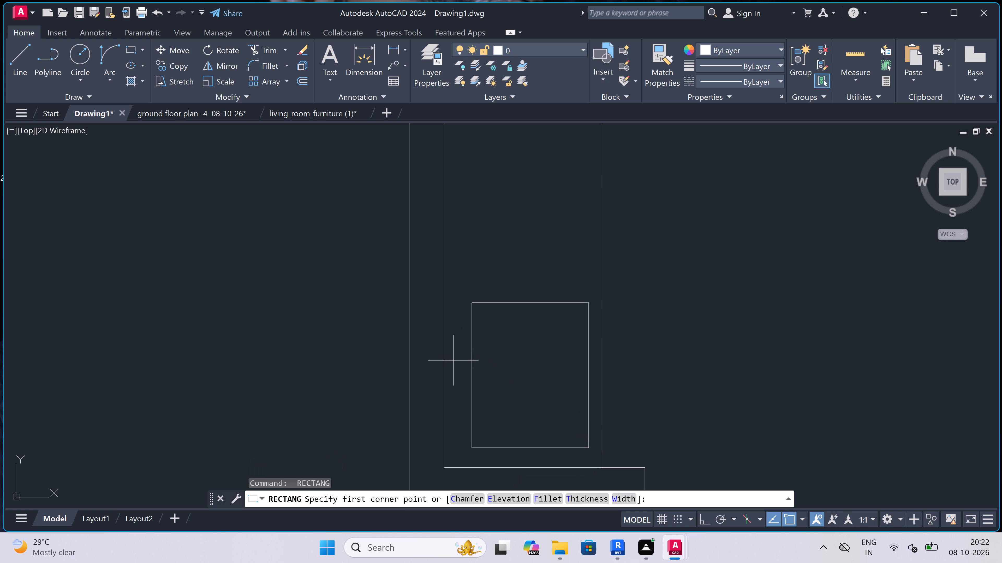
pyautogui.click(456, 359)
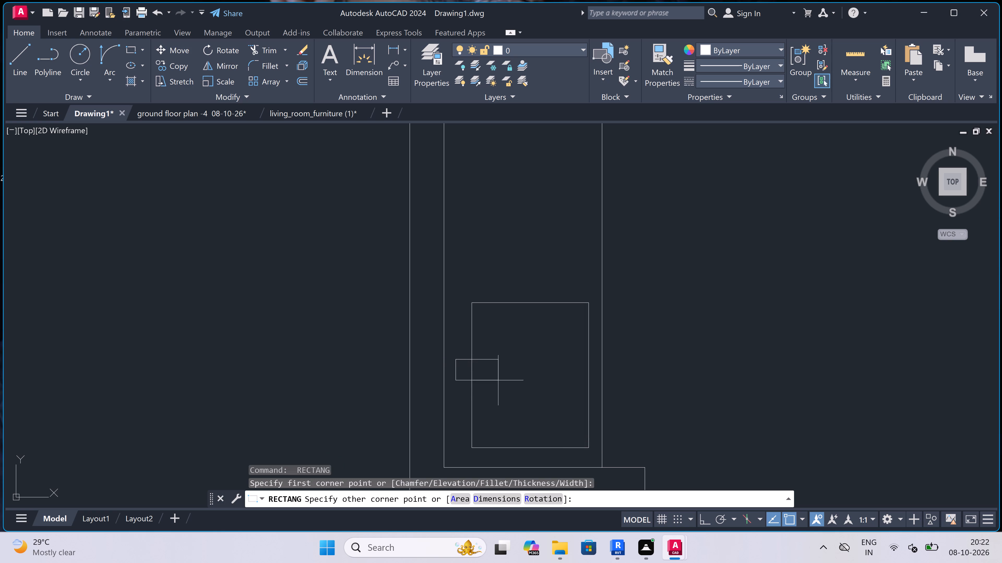
pyautogui.click(499, 370)
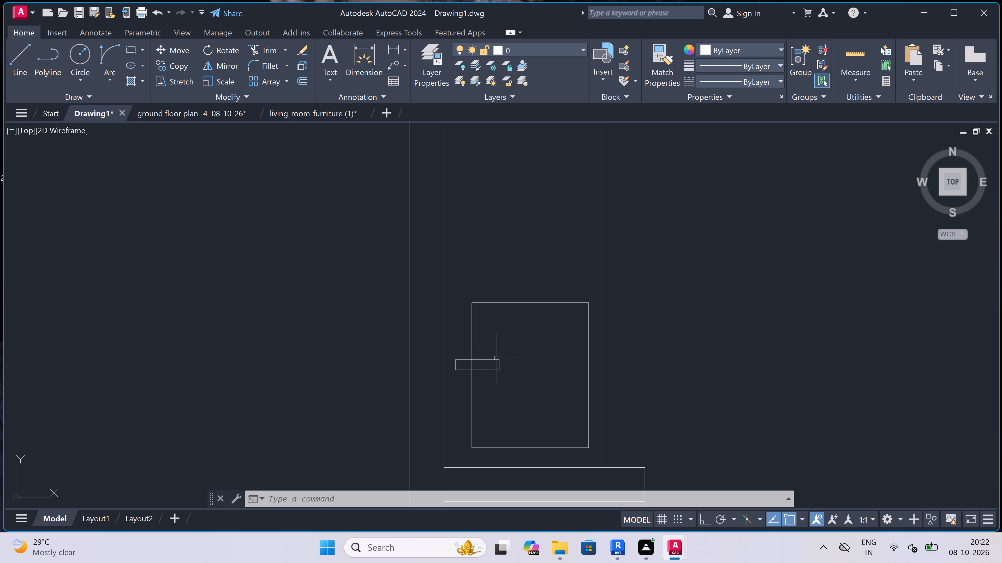
# Move the small tap rectangle slightly downward along the sink basin's left edge.
pyautogui.click(498, 359)
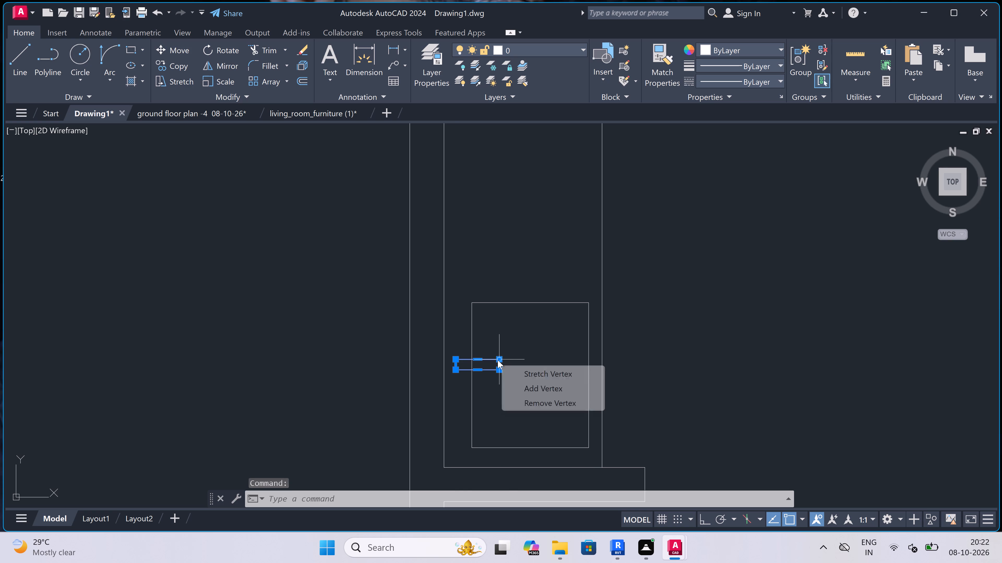
pyautogui.click(186, 49)
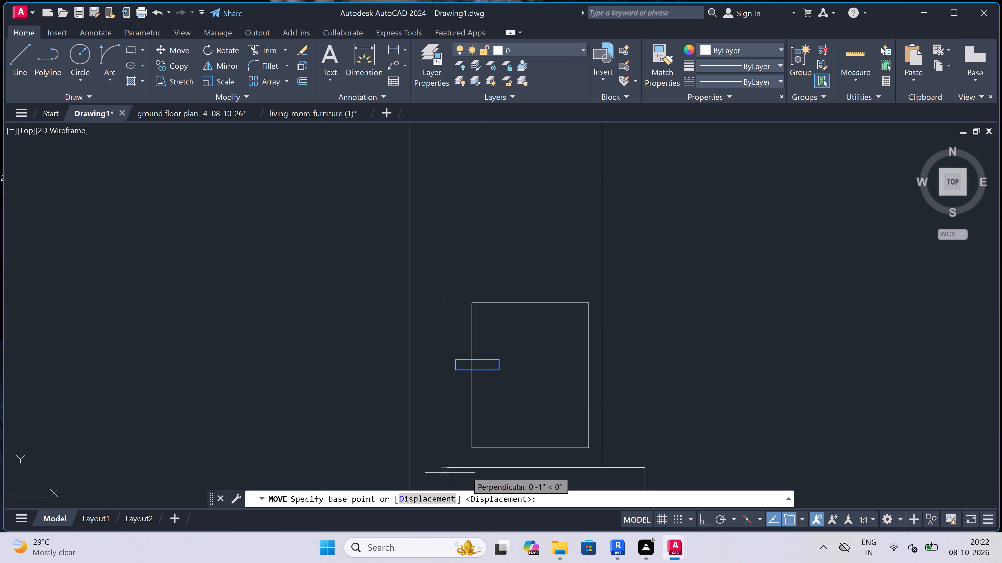
pyautogui.scroll(2, 466, 472)
pyautogui.scroll(-1, 499, 286)
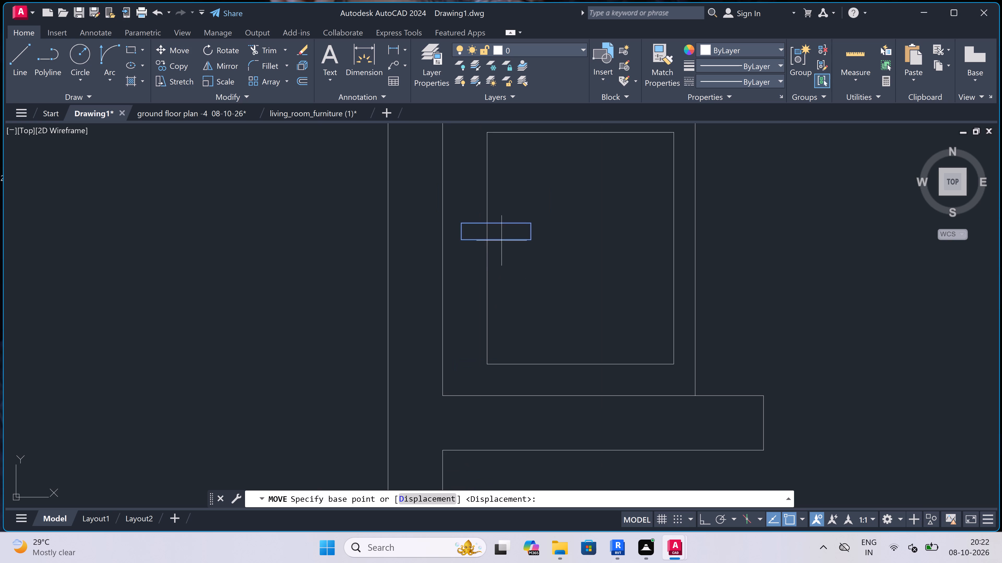
pyautogui.doubleClick(500, 230)
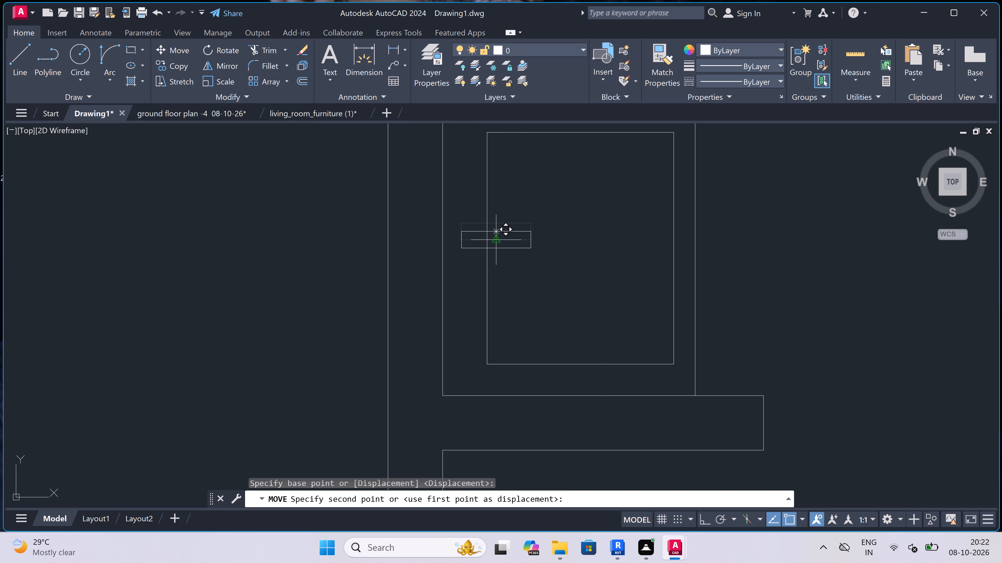
pyautogui.click(498, 240)
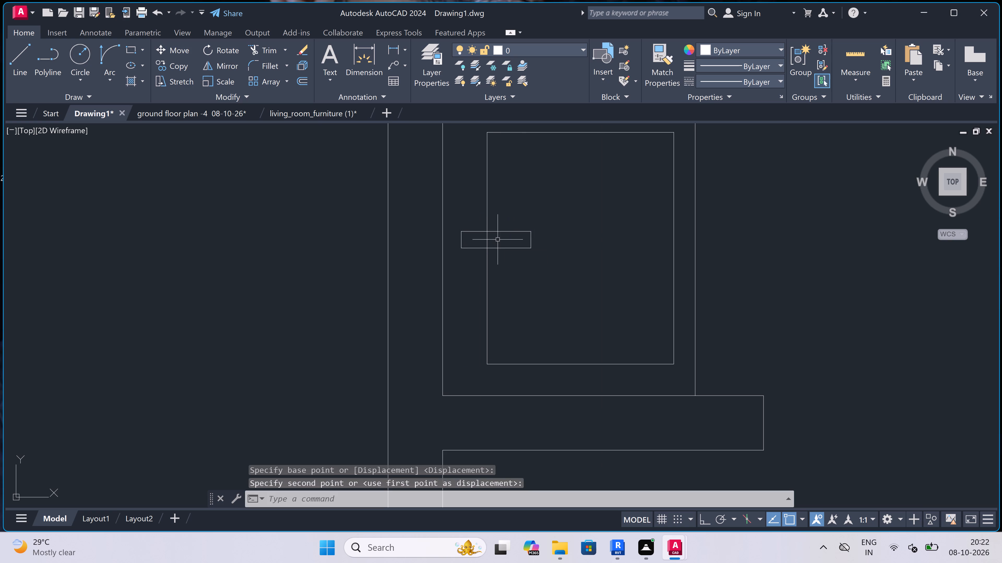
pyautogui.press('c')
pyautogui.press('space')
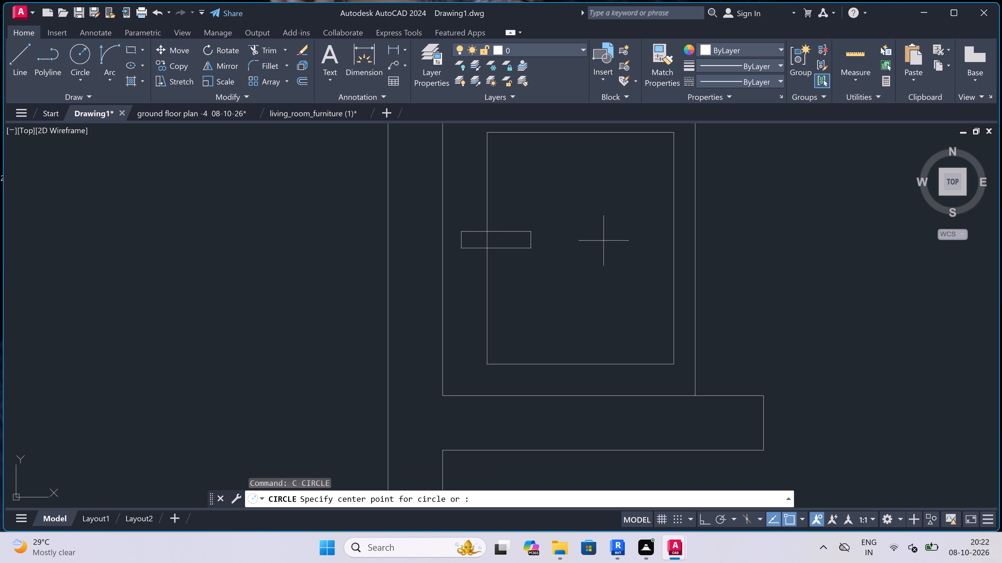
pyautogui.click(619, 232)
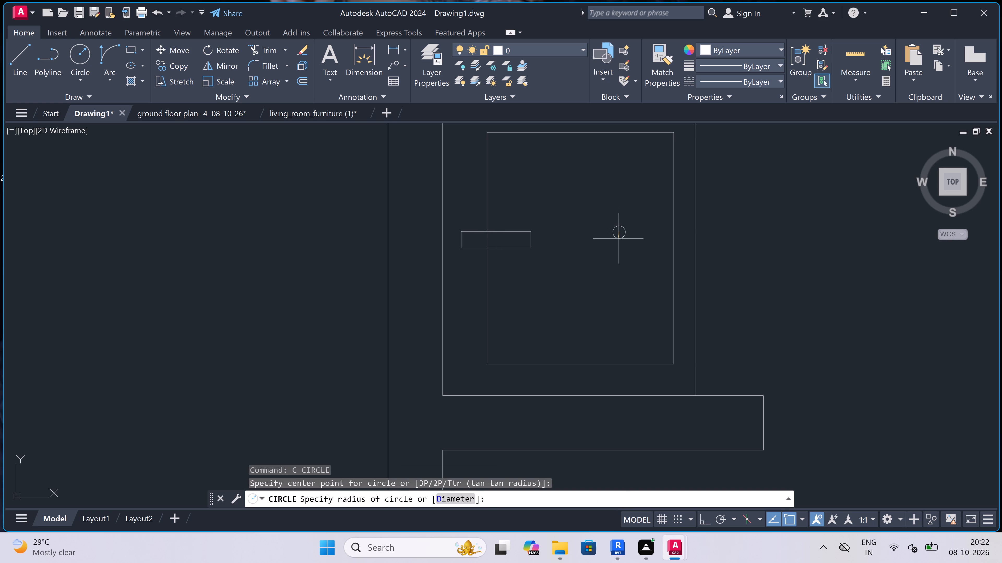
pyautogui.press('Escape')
# Draw a small drain circle inside the sink basin, to the right of the tap rectangle.
pyautogui.scroll(1, 618, 230)
pyautogui.press('space')
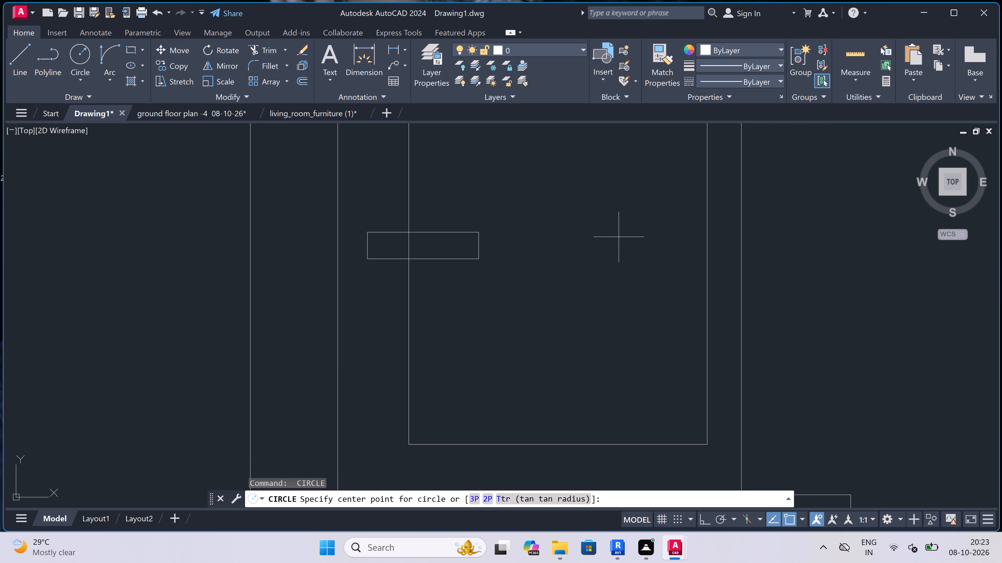
pyautogui.click(619, 237)
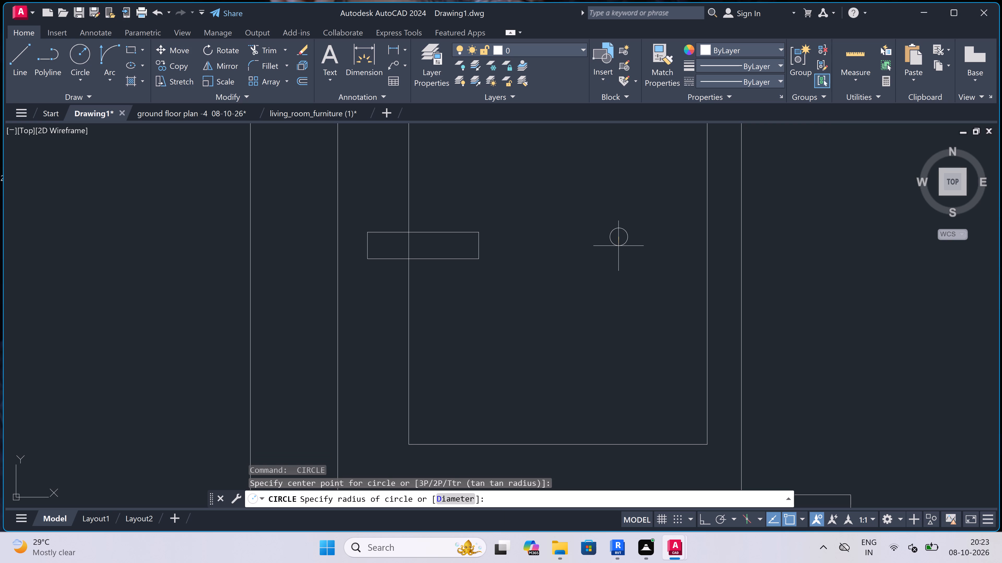
pyautogui.click(618, 246)
pyautogui.scroll(-2, 564, 277)
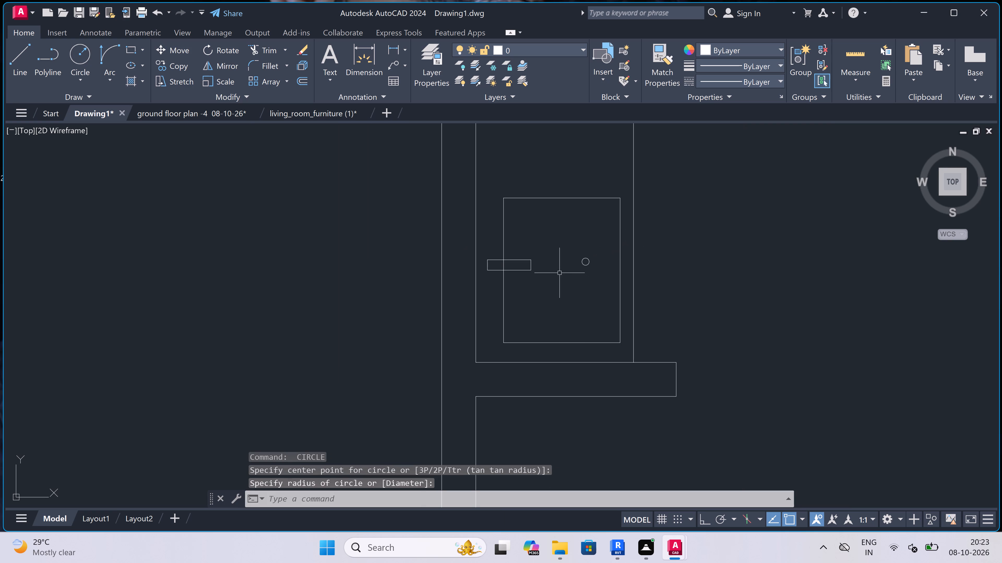
# Trim away the part of the sink basin's left edge that runs through the tap rectangle.
pyautogui.scroll(2, 484, 264)
pyautogui.press('r')
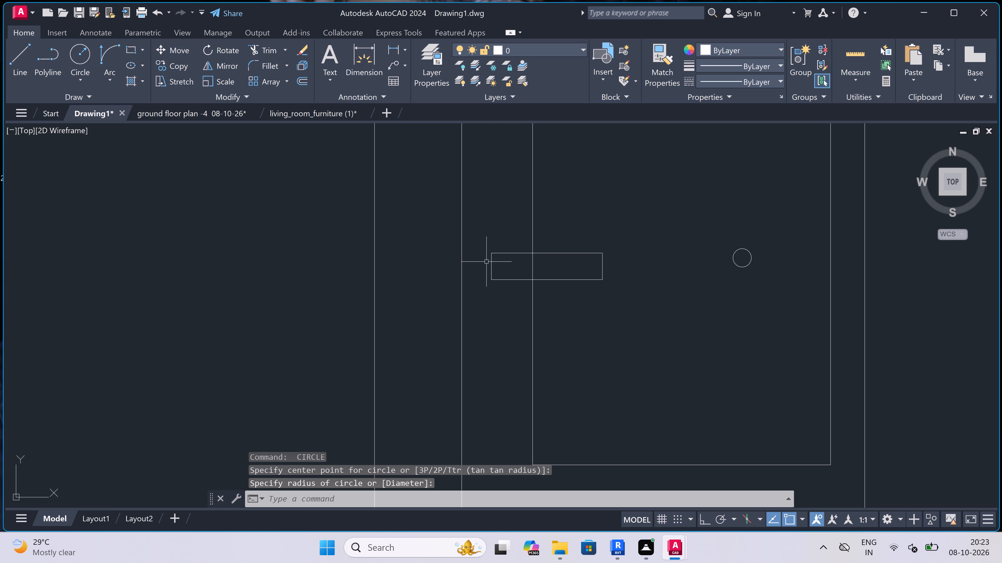
pyautogui.press('e')
pyautogui.press('space')
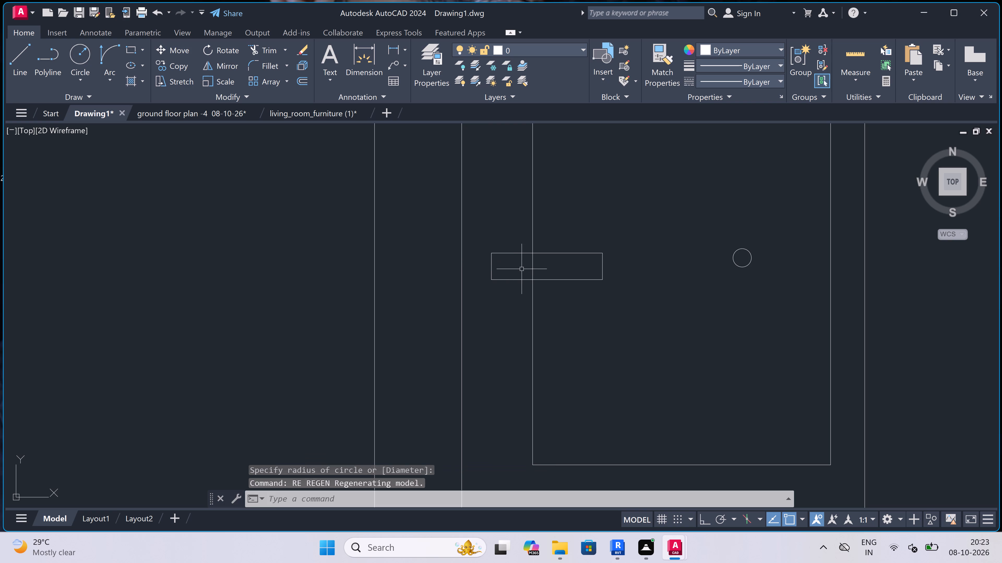
pyautogui.press('Escape')
pyautogui.write('TR')
pyautogui.press('space')
pyautogui.click(522, 268)
pyautogui.click(550, 265)
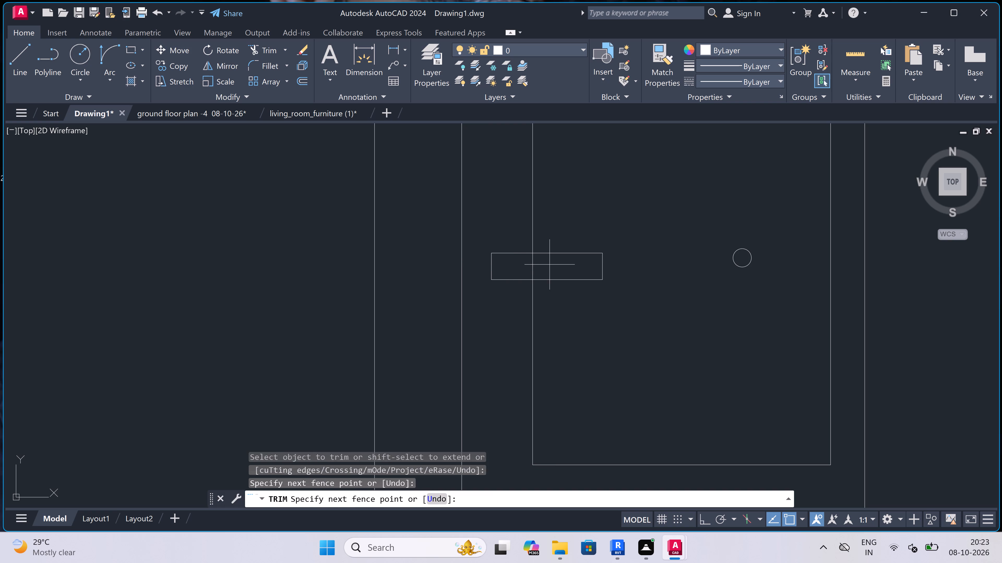
pyautogui.click(518, 265)
pyautogui.press('Escape')
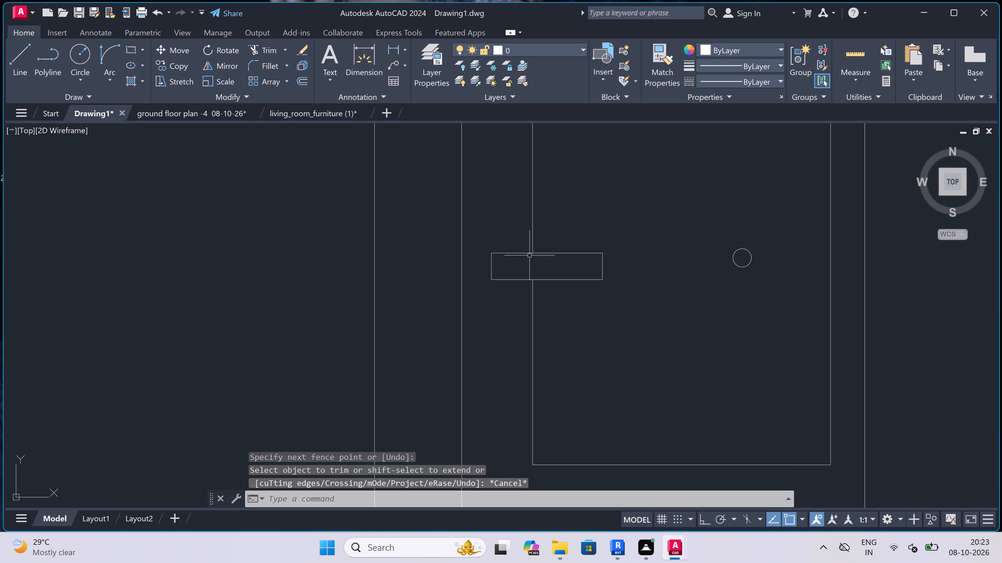
pyautogui.scroll(-2, 529, 255)
pyautogui.scroll(2, 540, 229)
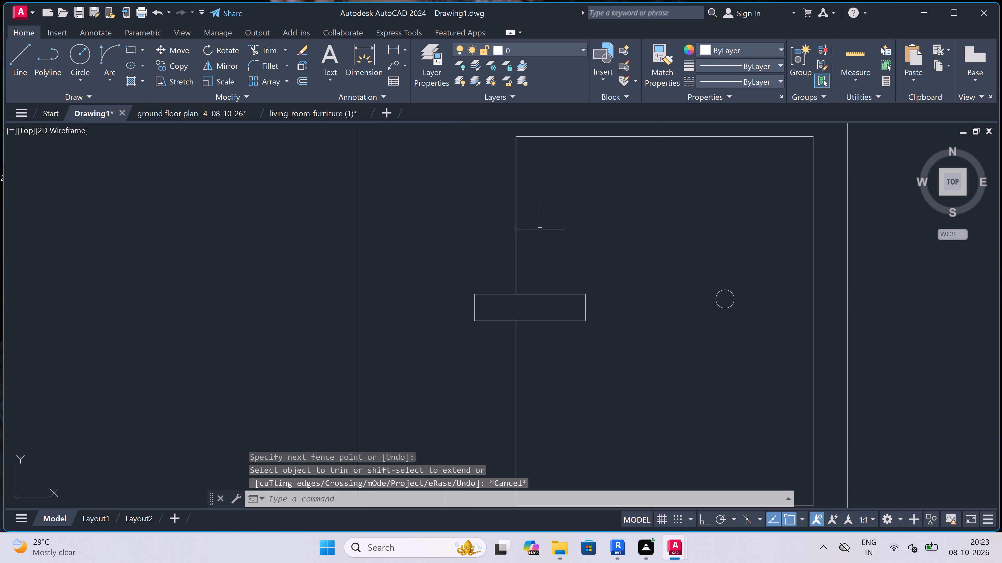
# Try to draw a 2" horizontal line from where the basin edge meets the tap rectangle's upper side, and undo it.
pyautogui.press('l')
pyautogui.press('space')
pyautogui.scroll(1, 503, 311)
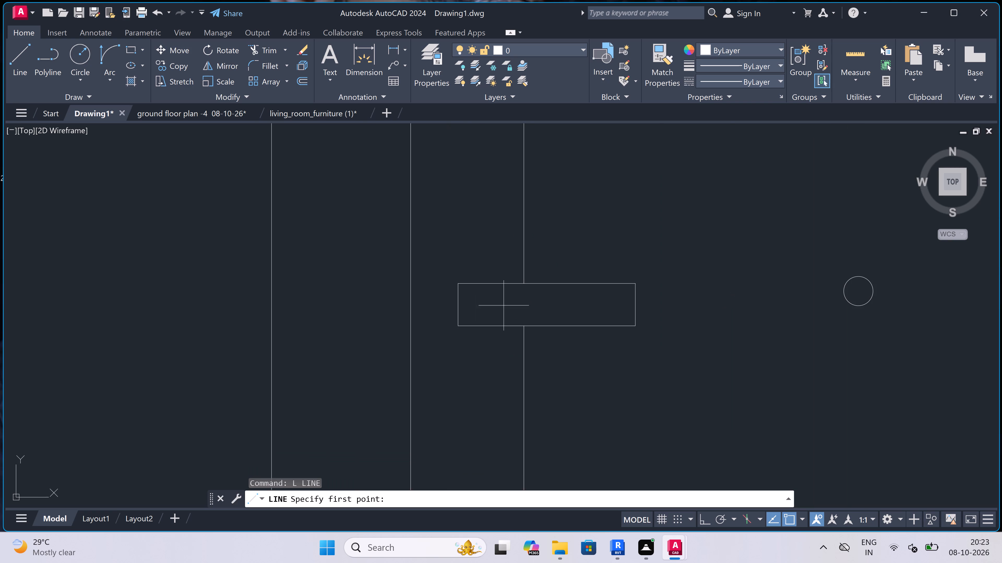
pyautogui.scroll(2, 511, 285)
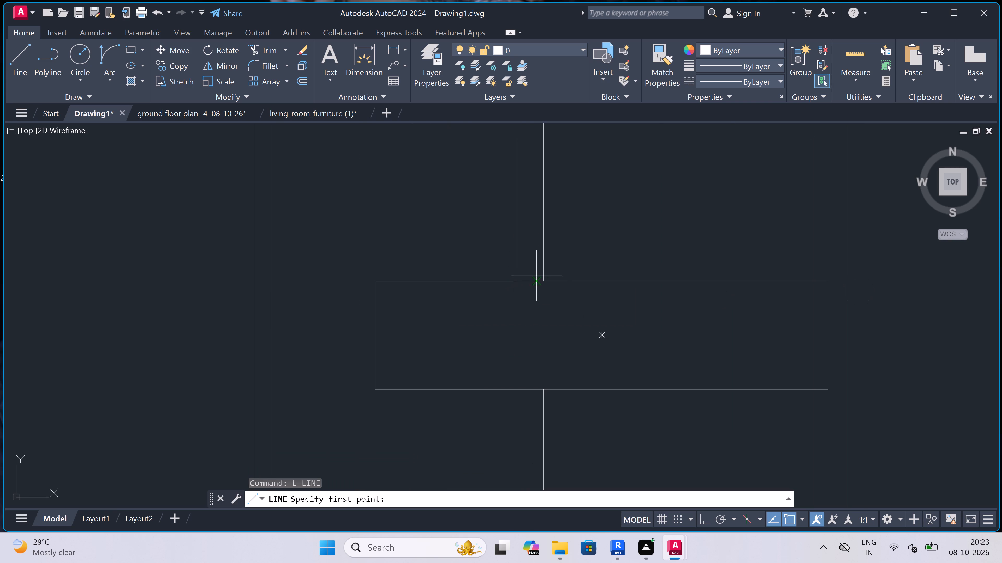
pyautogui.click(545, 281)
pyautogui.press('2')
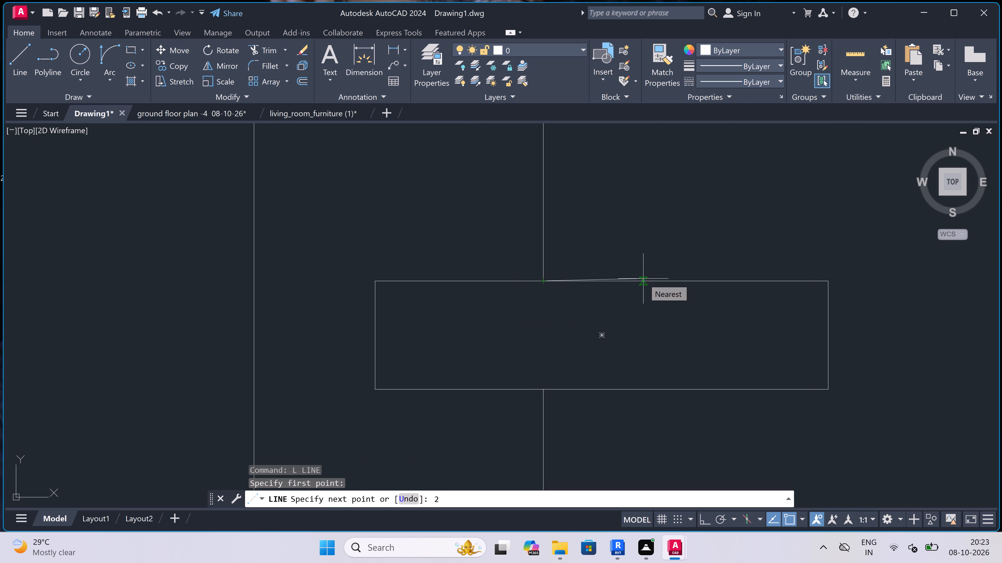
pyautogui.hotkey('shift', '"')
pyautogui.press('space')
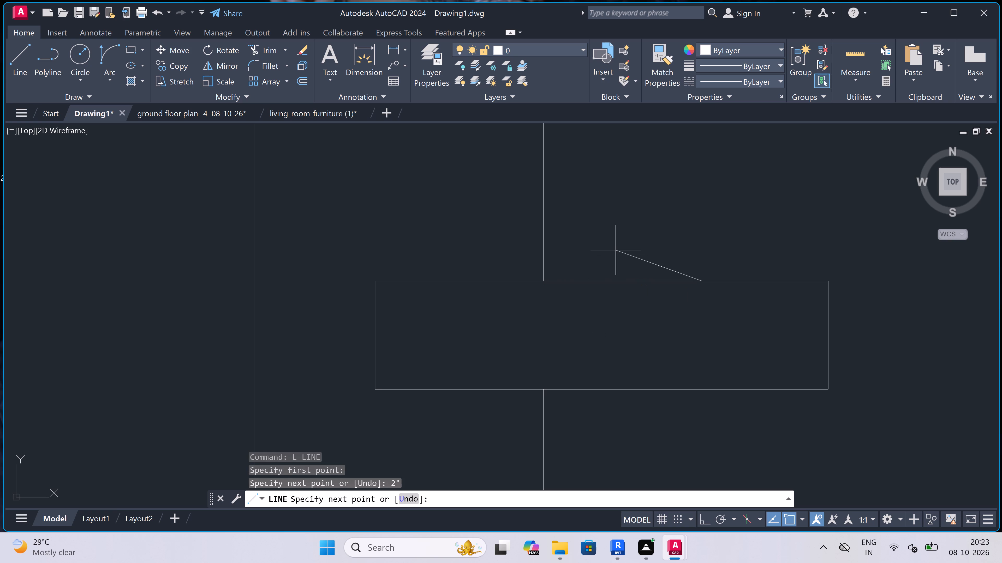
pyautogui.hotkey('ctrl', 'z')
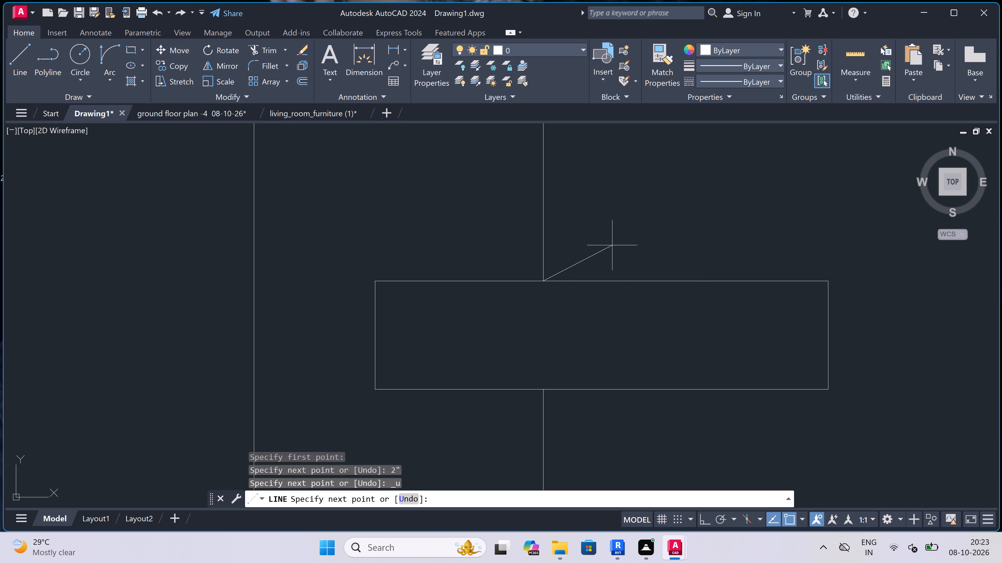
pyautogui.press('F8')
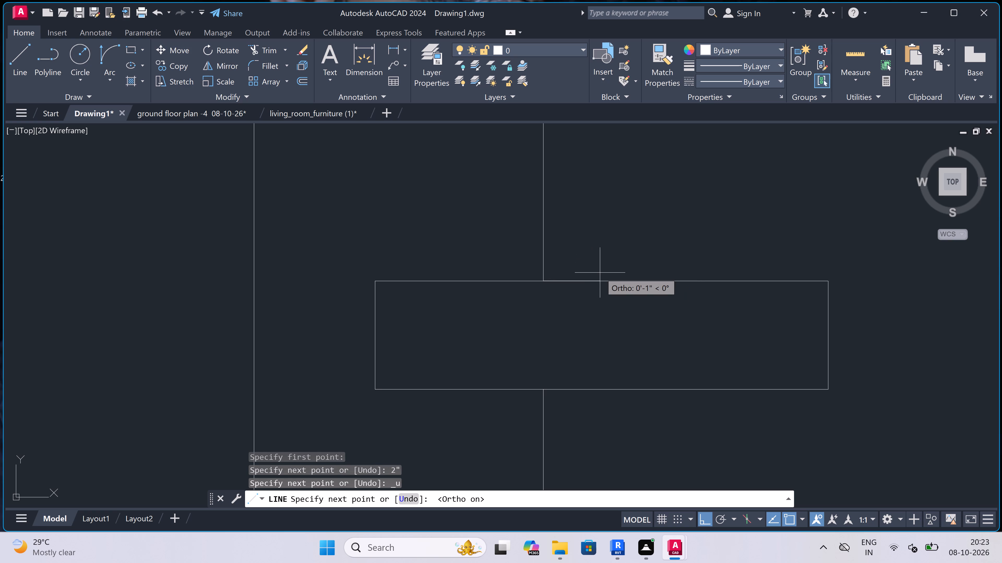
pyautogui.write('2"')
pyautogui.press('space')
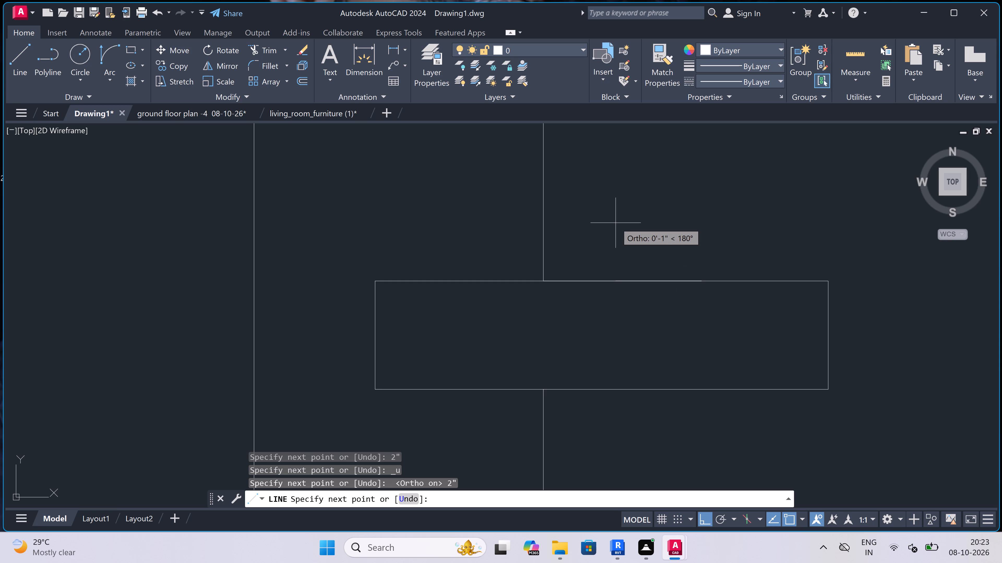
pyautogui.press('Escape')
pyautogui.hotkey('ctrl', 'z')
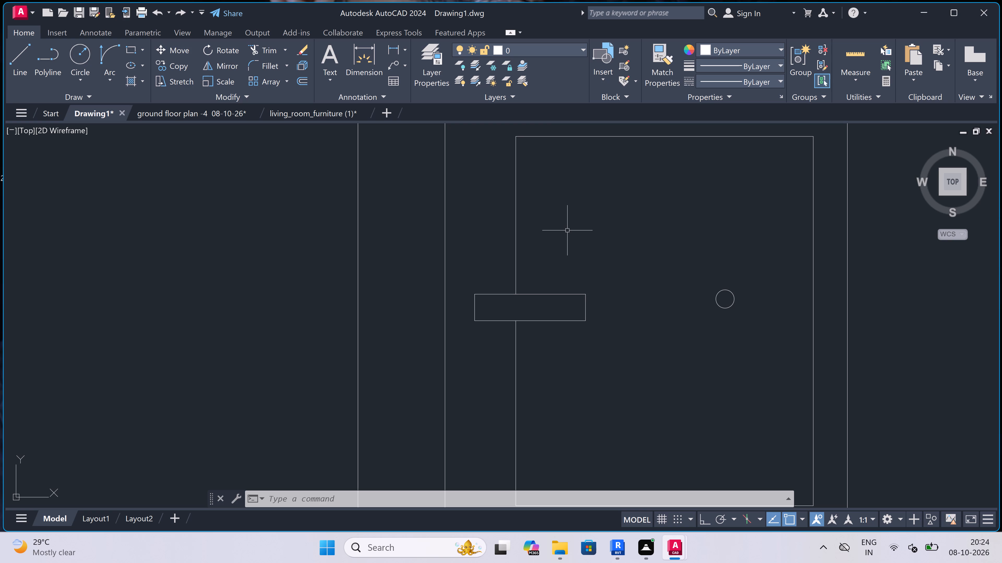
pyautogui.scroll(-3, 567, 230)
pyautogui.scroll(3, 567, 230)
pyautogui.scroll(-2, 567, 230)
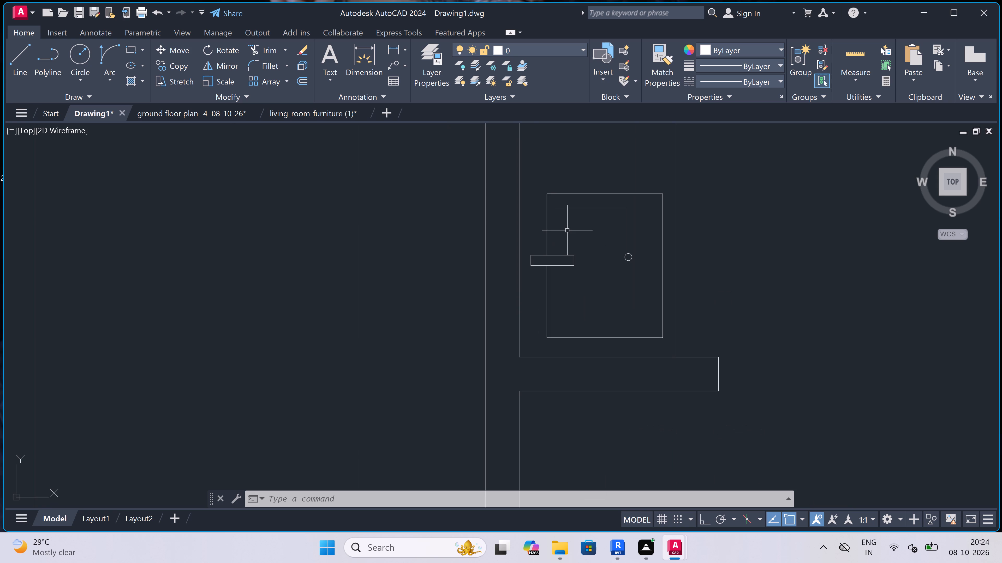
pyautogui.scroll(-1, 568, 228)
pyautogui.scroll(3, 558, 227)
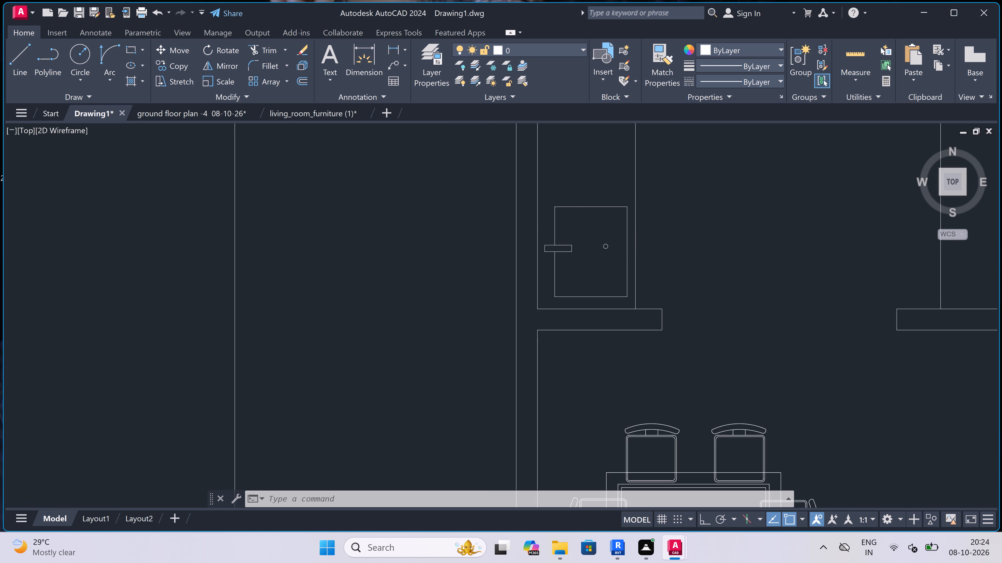
# With Ortho on, draw a line just inside the sink basin's left edge, from the tap rectangle's upper side to the basin's top edge.
pyautogui.press('l')
pyautogui.press('space')
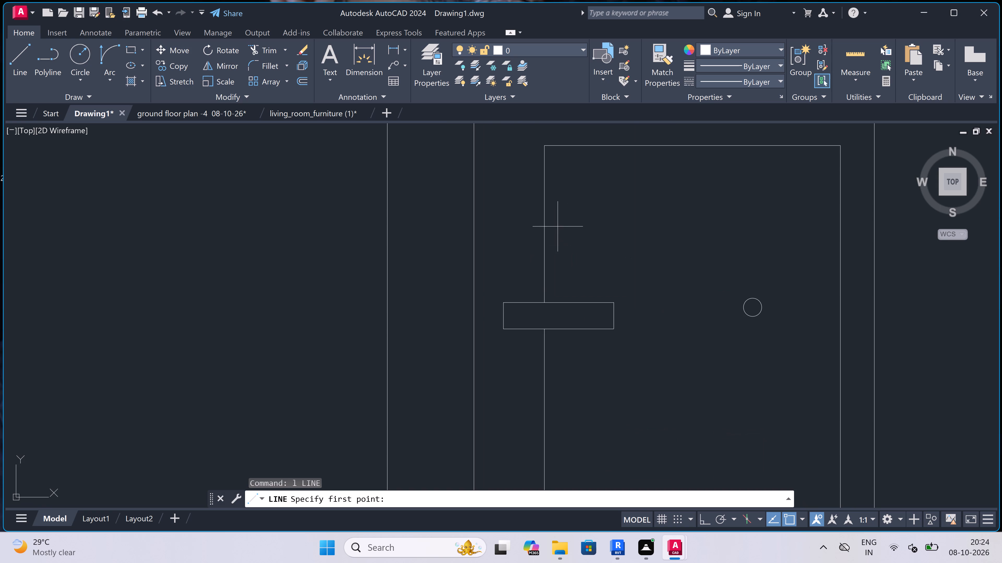
pyautogui.scroll(2, 547, 309)
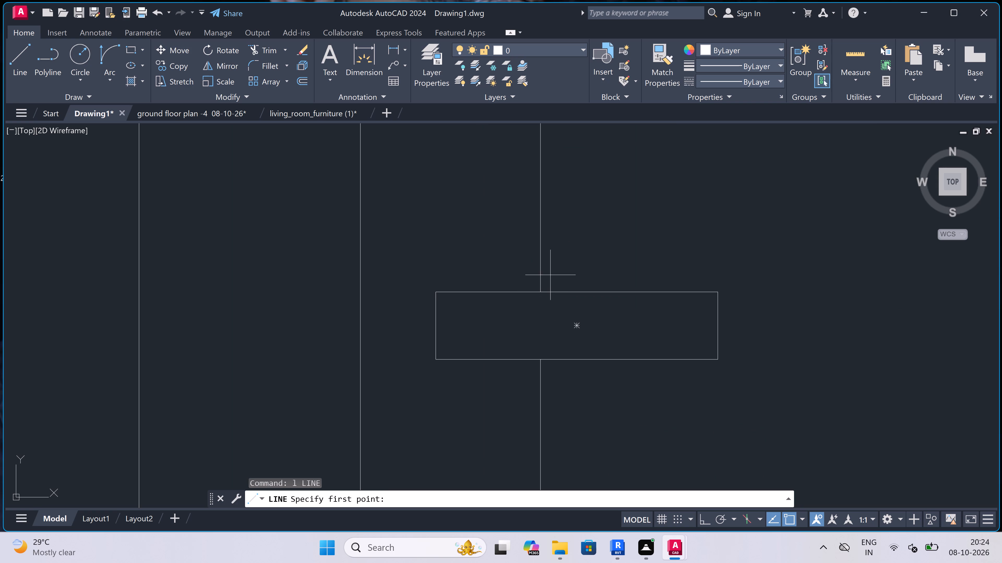
pyautogui.click(541, 289)
pyautogui.scroll(3, 541, 289)
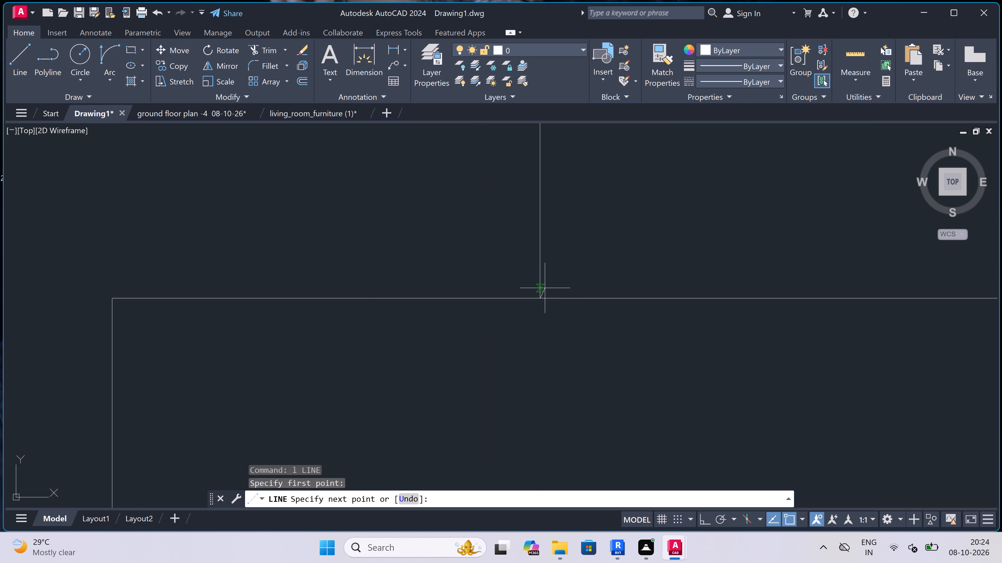
pyautogui.press('F8')
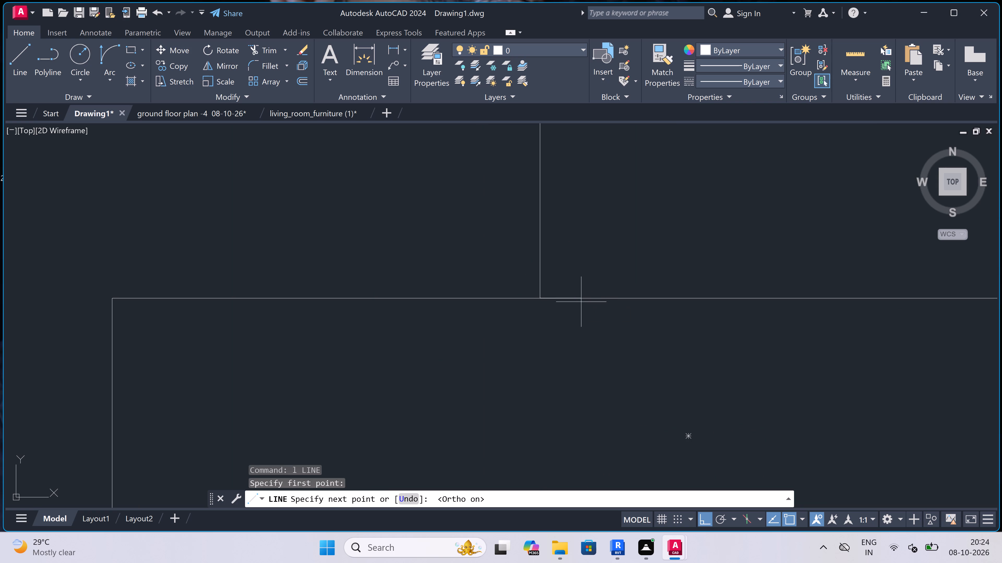
pyautogui.click(575, 298)
pyautogui.scroll(-4, 575, 298)
pyautogui.scroll(-3, 576, 254)
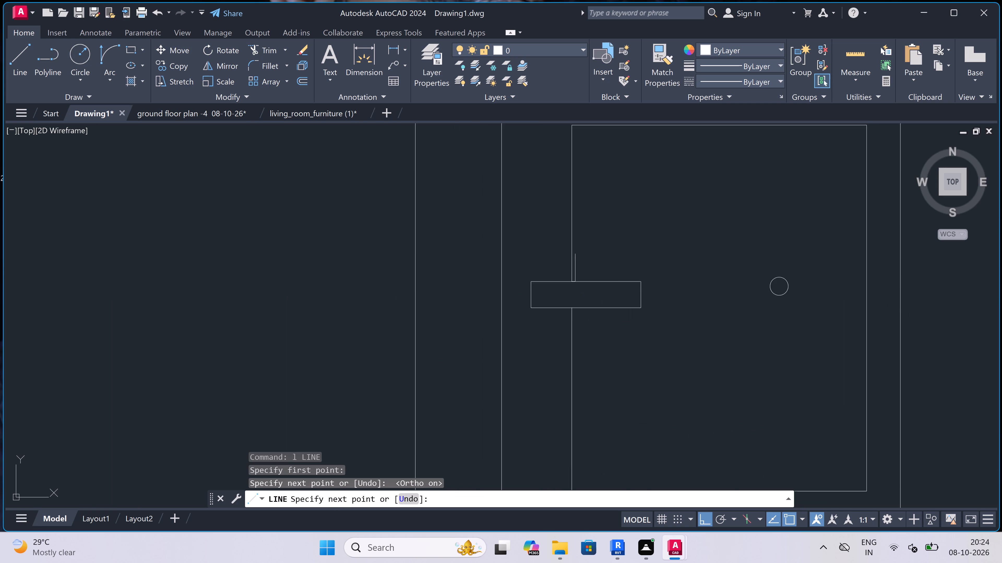
pyautogui.scroll(-1, 576, 254)
pyautogui.scroll(4, 580, 222)
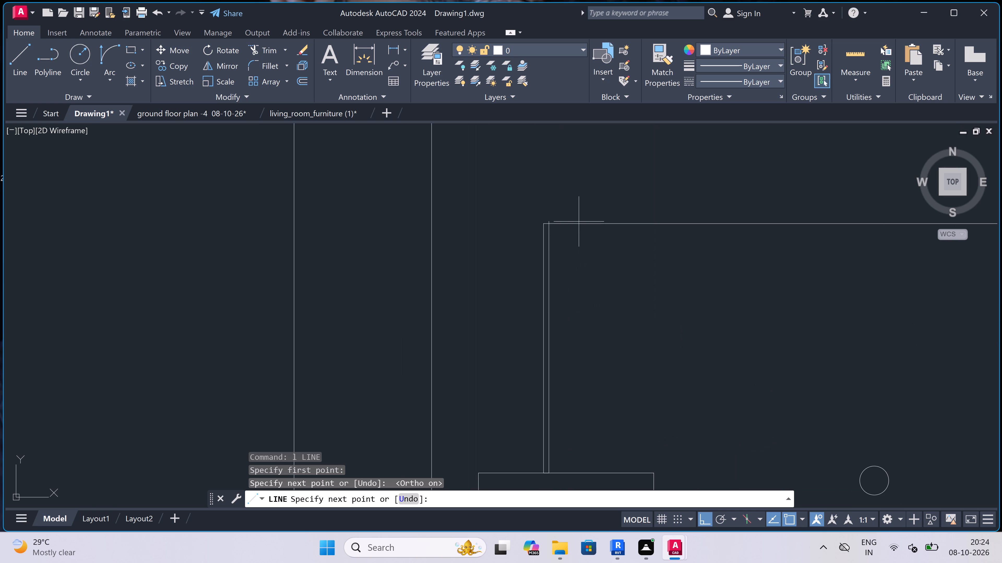
pyautogui.scroll(3, 548, 221)
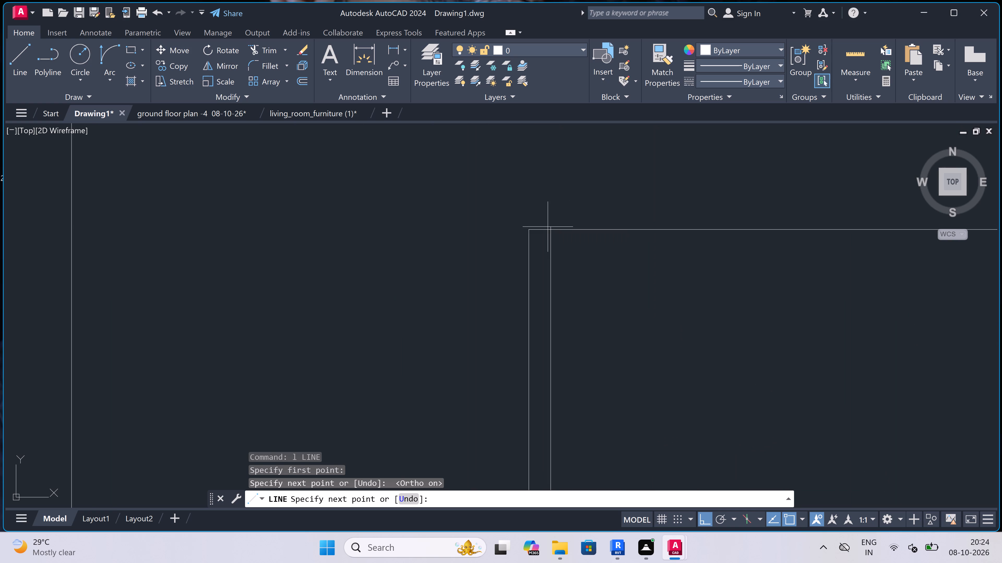
pyautogui.click(550, 230)
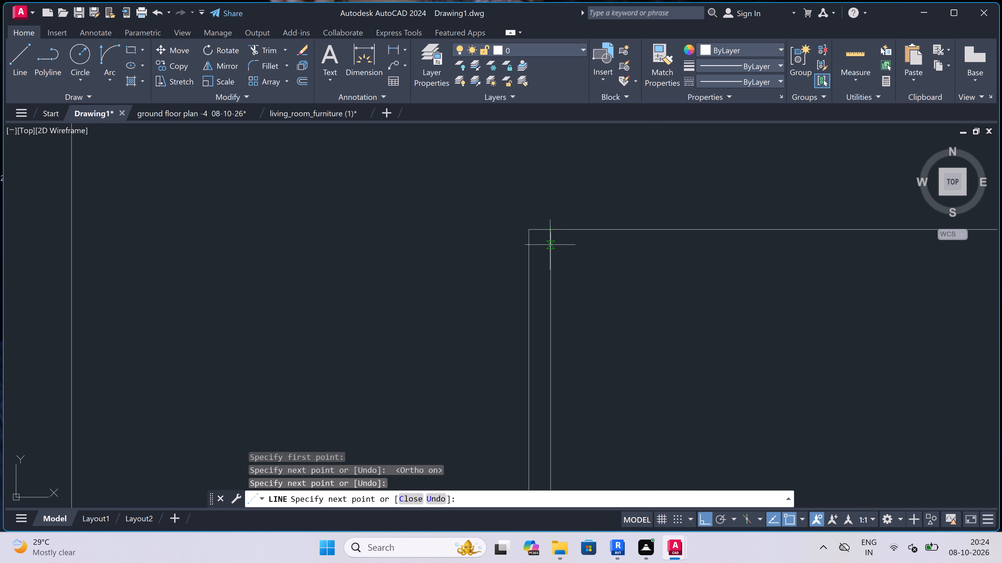
# Continue the inner outline with a horizontal line just below the basin's top edge, reaching the basin's right edge.
pyautogui.click(550, 246)
pyautogui.scroll(-5, 581, 242)
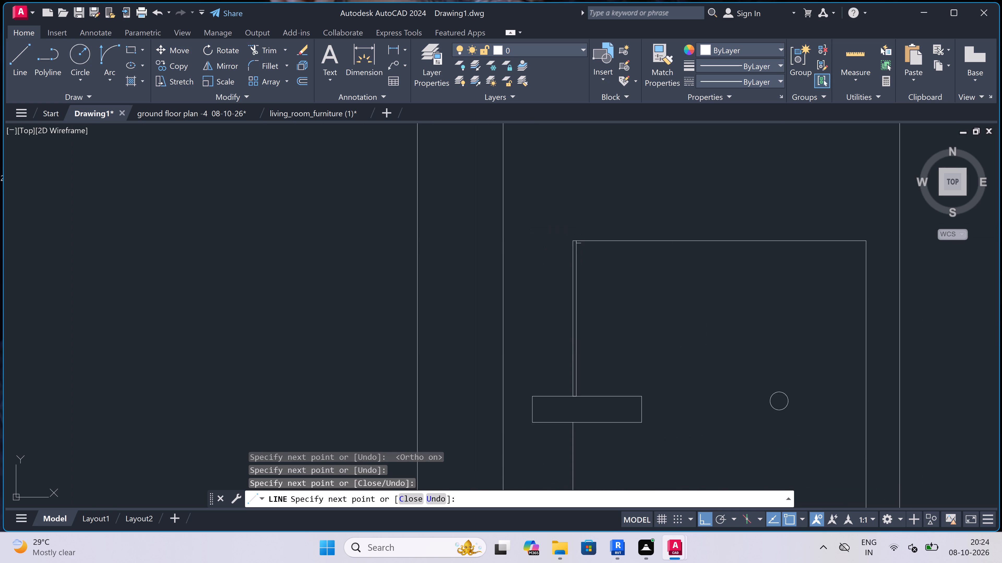
pyautogui.scroll(2, 752, 248)
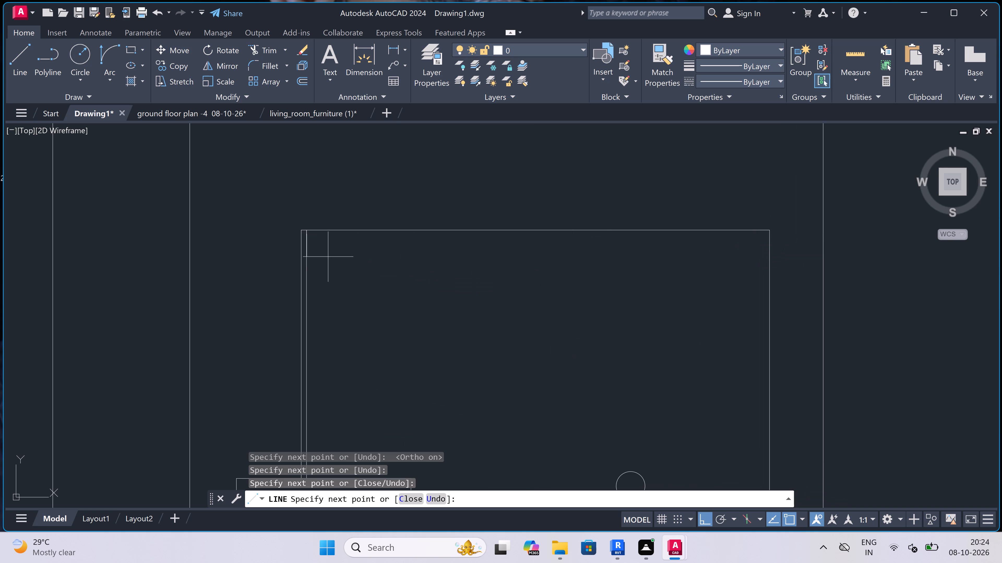
pyautogui.scroll(3, 303, 248)
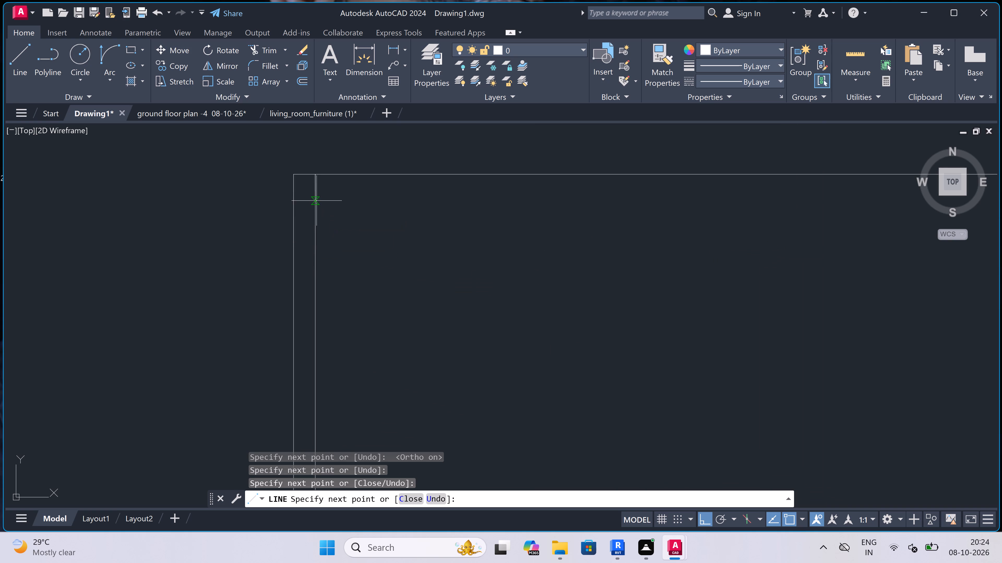
pyautogui.click(317, 198)
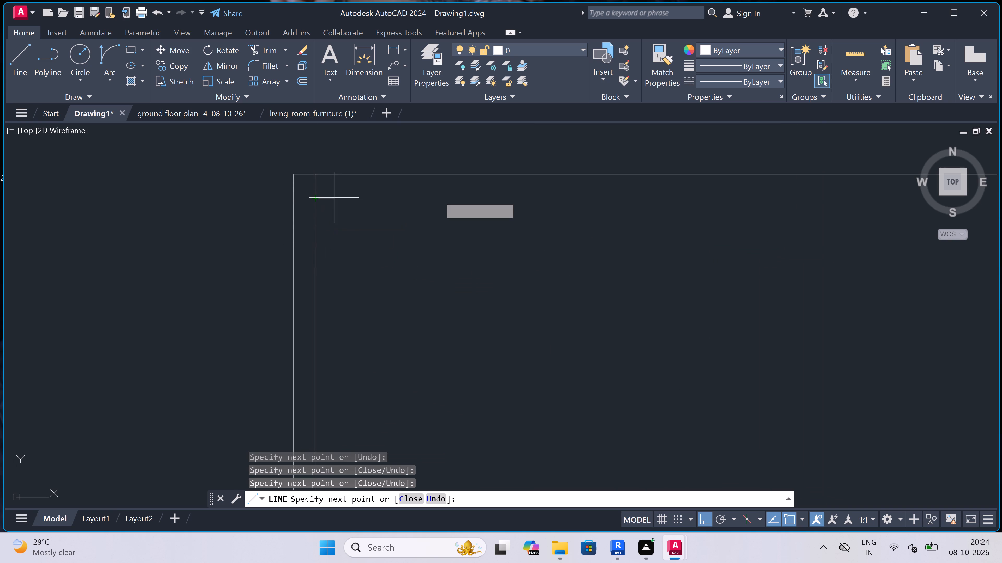
pyautogui.scroll(-4, 439, 196)
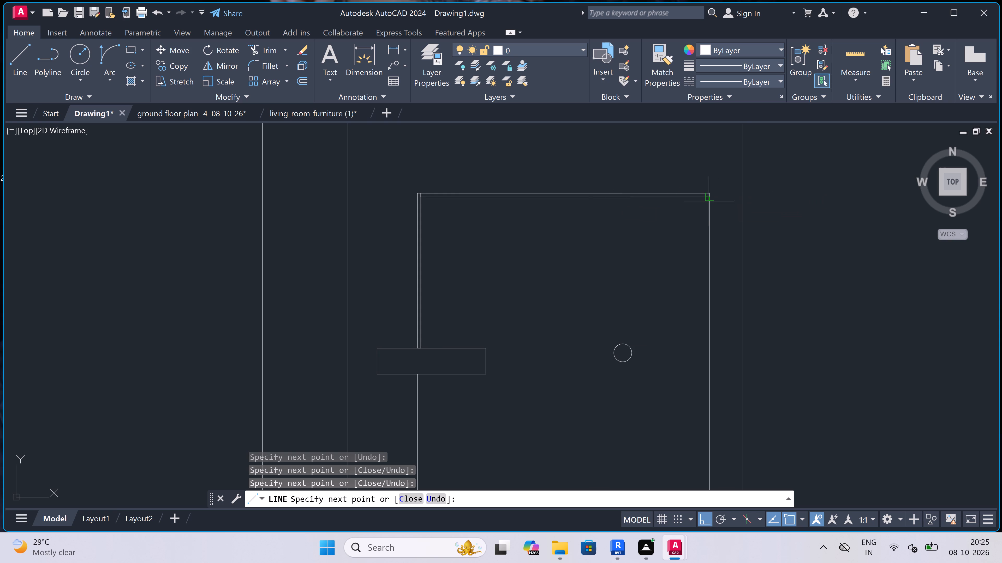
pyautogui.scroll(3, 702, 196)
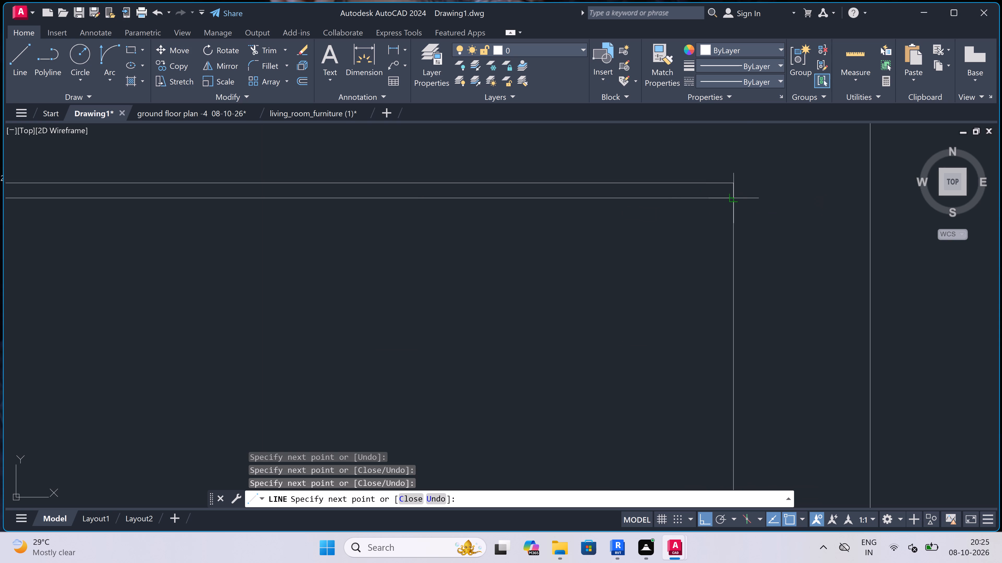
pyautogui.click(730, 201)
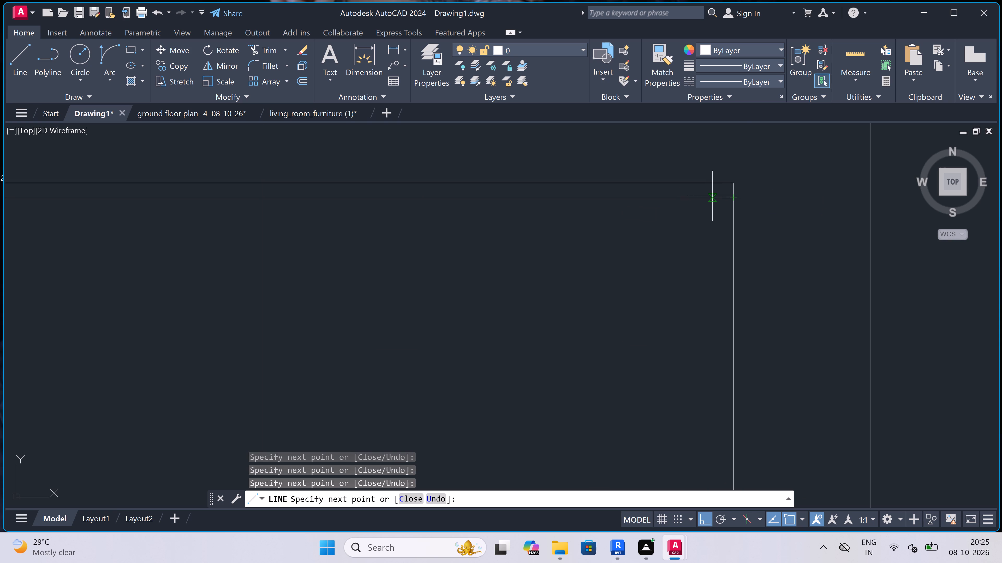
# Continue the inner outline down just inside the basin's right edge to the basin's bottom edge.
pyautogui.click(712, 196)
pyautogui.scroll(-6, 712, 196)
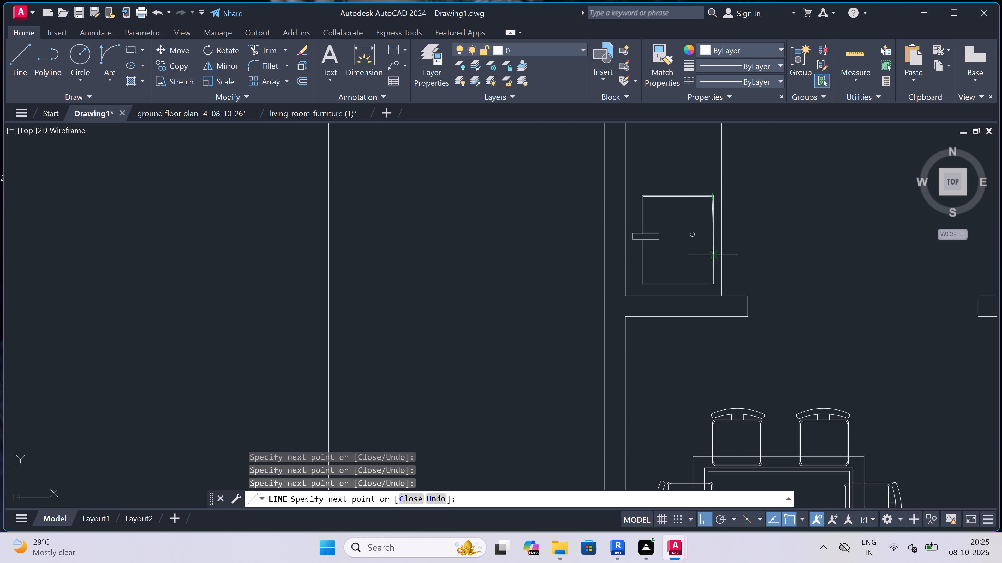
pyautogui.scroll(4, 709, 286)
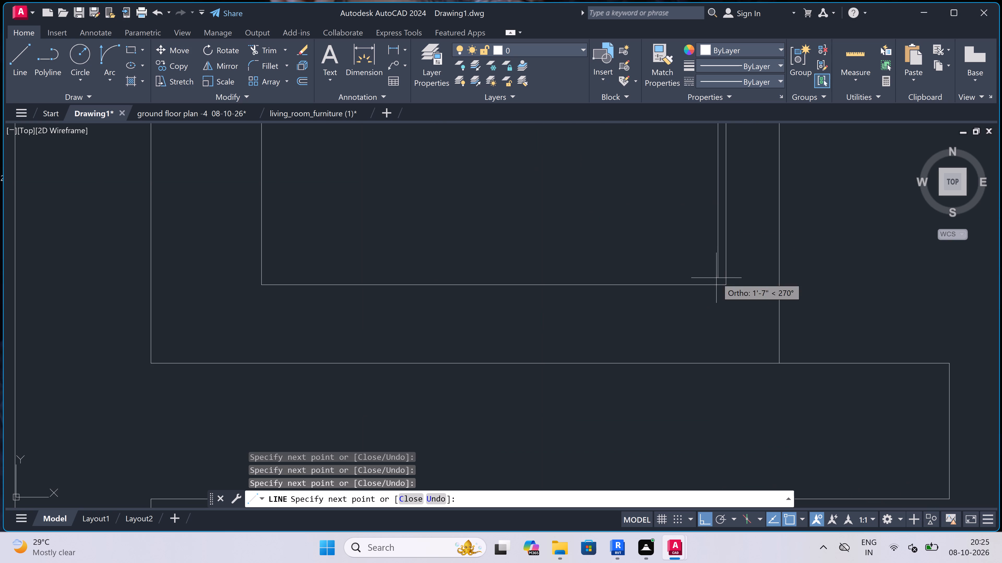
pyautogui.click(715, 288)
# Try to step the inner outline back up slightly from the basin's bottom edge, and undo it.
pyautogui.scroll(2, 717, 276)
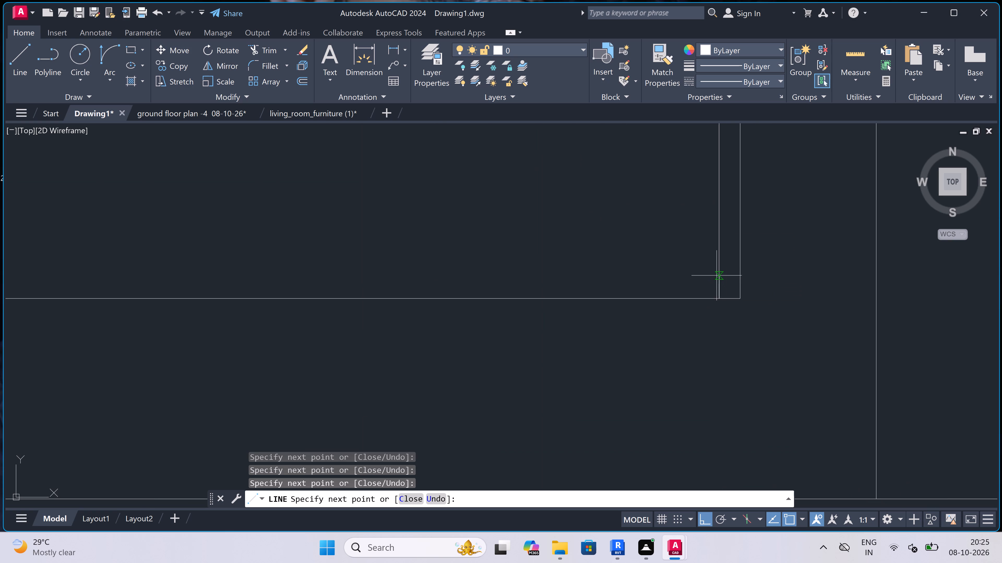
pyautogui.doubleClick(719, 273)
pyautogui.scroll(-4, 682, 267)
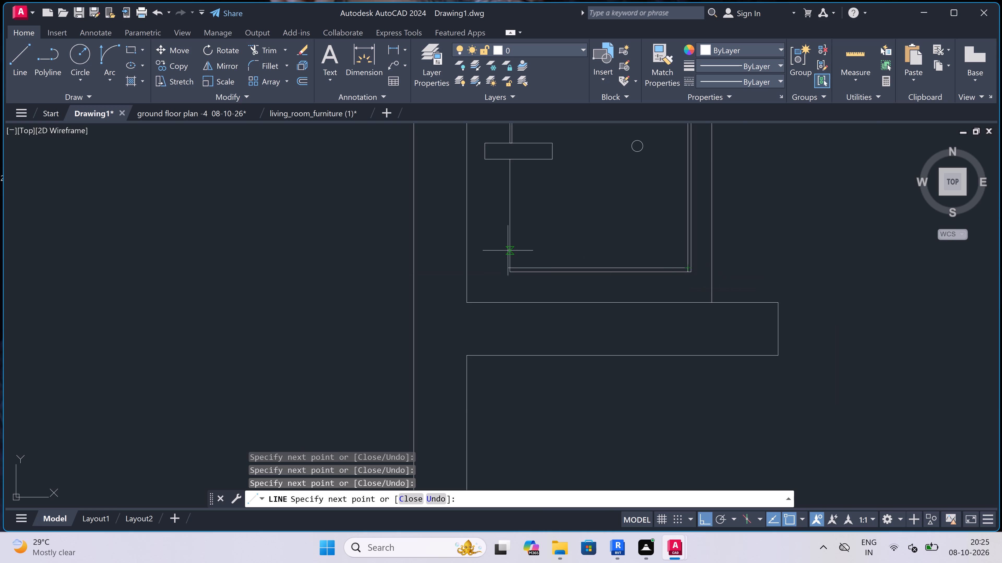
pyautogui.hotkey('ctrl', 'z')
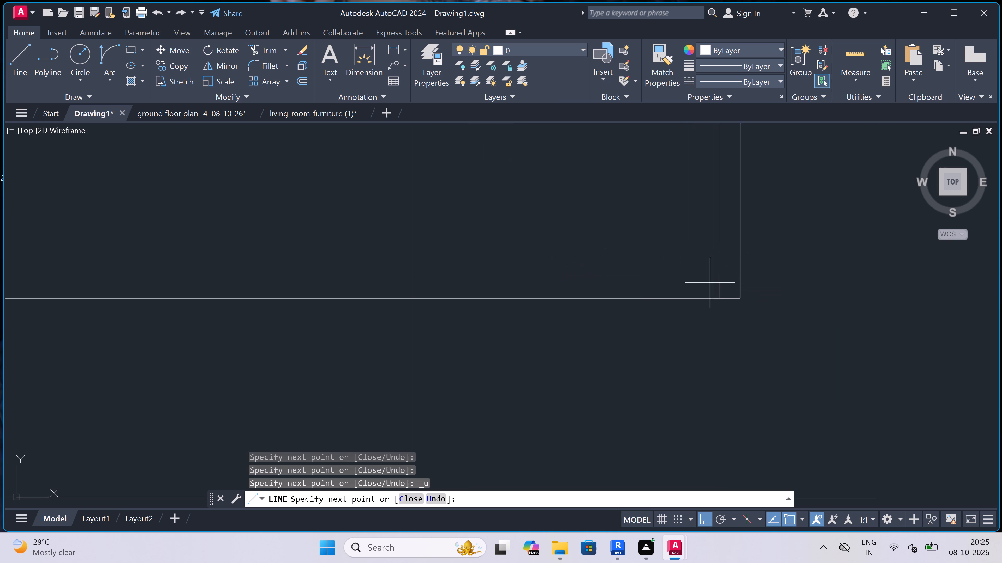
# Continue the inner outline with a horizontal line just above the basin's bottom edge, reaching the basin's left edge.
pyautogui.scroll(1, 717, 280)
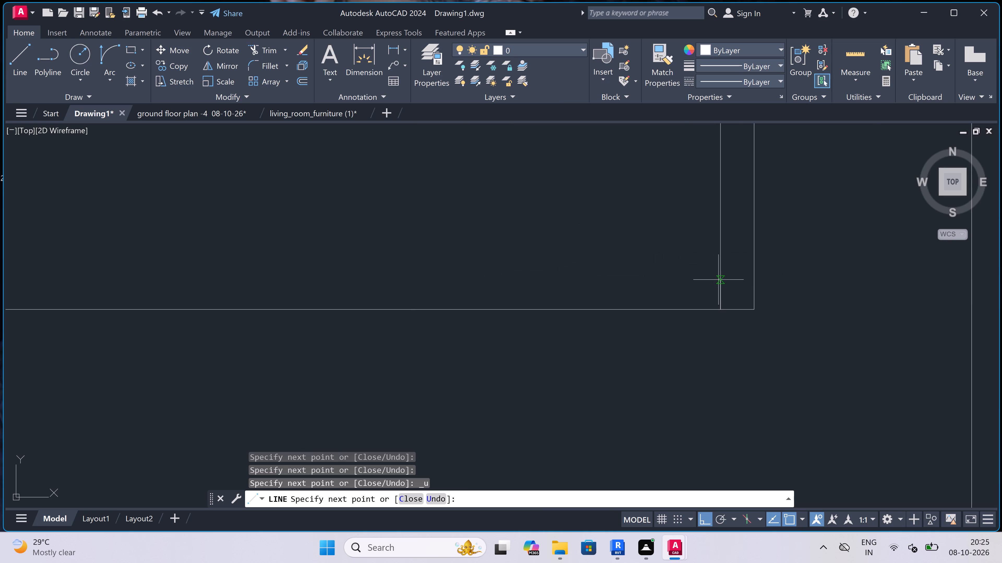
pyautogui.click(719, 281)
pyautogui.scroll(-6, 638, 279)
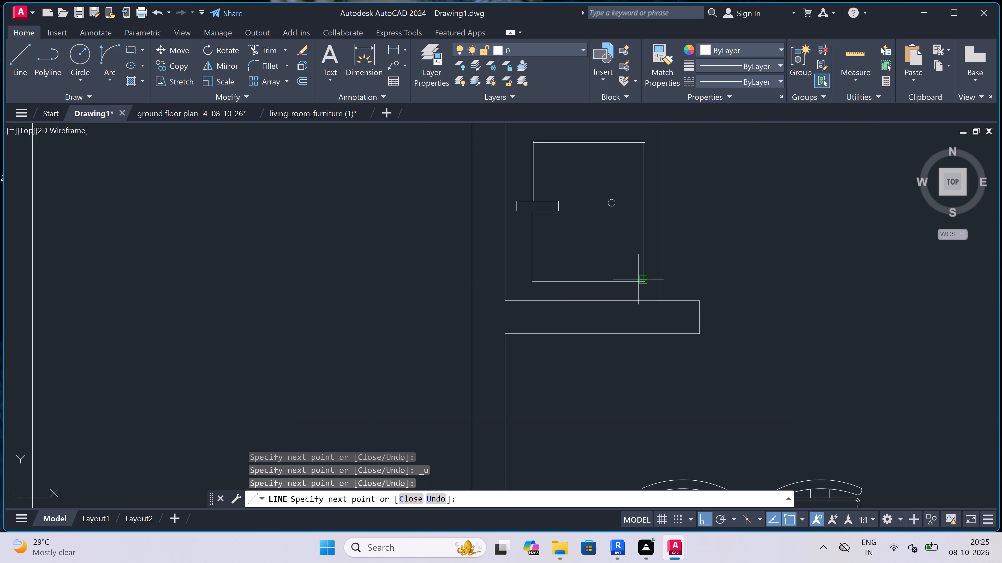
pyautogui.scroll(2, 548, 272)
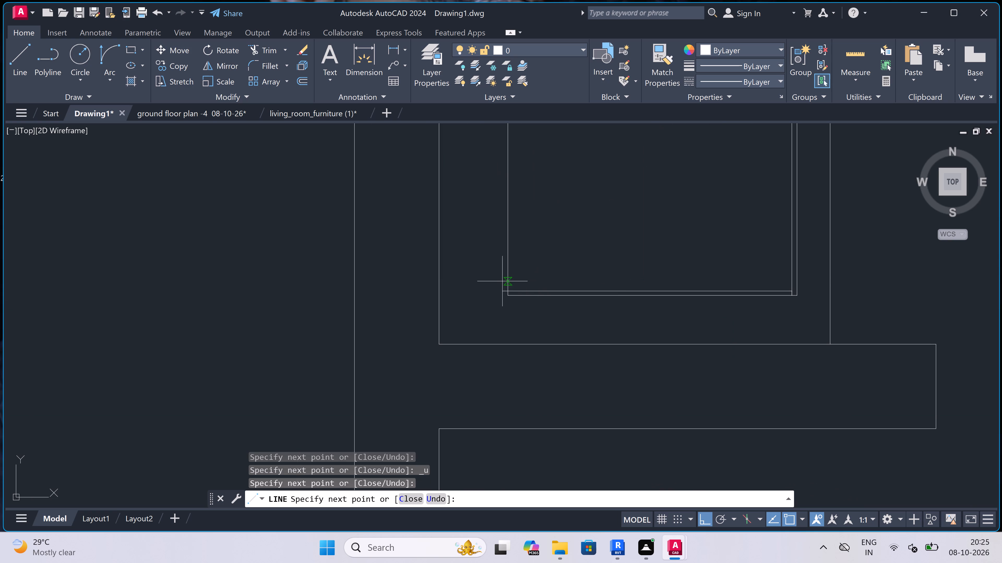
pyautogui.scroll(3, 511, 287)
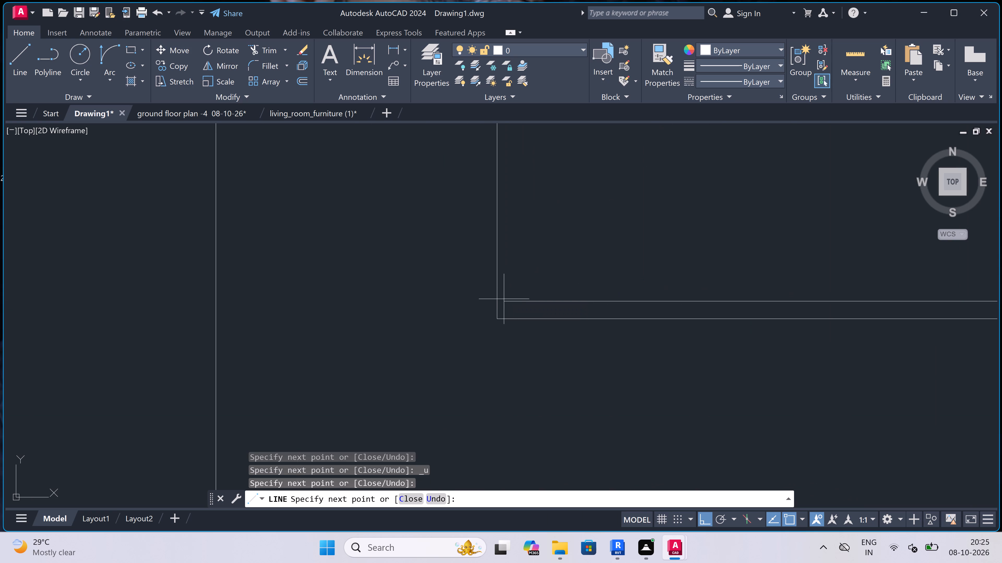
pyautogui.scroll(1, 496, 303)
pyautogui.click(496, 302)
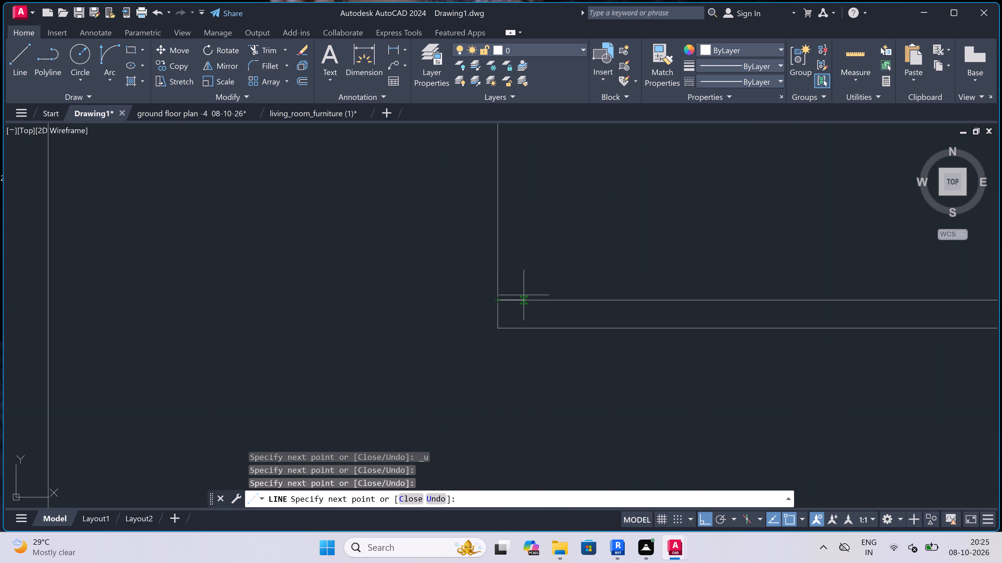
# Finish the inner outline with a line up just inside the basin's left edge to the tap rectangle's lower side.
pyautogui.click(523, 300)
pyautogui.scroll(-5, 523, 300)
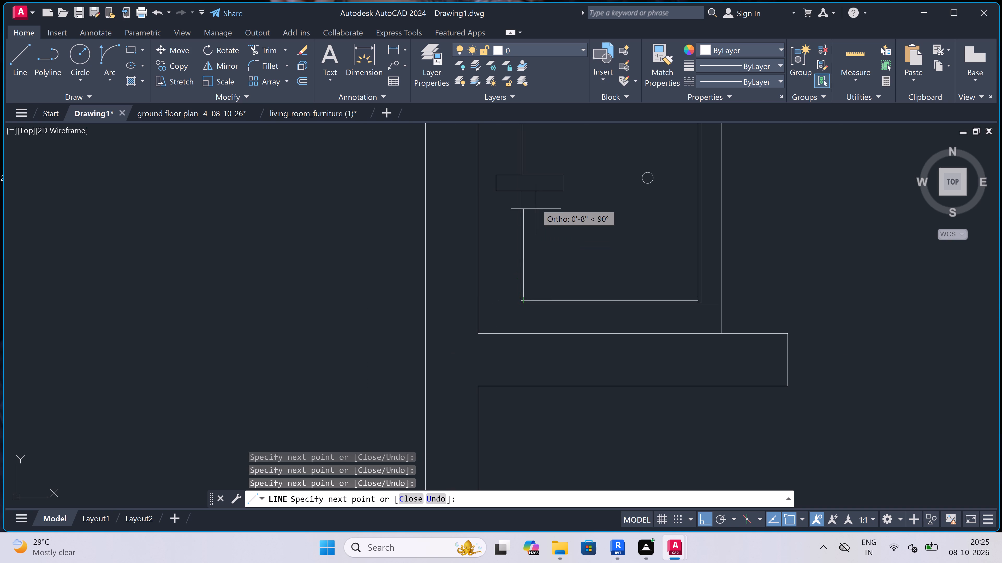
pyautogui.scroll(3, 526, 178)
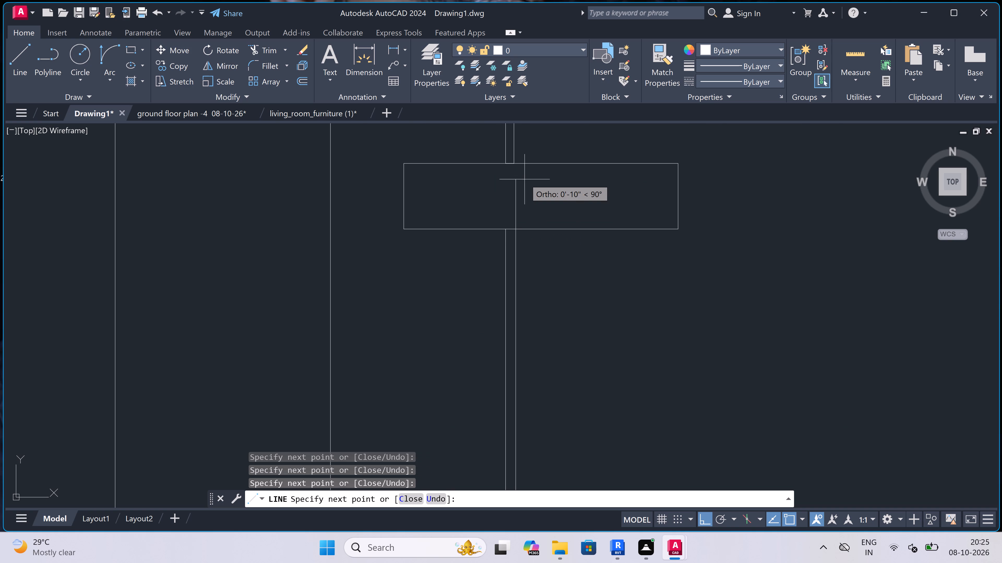
pyautogui.scroll(2, 512, 222)
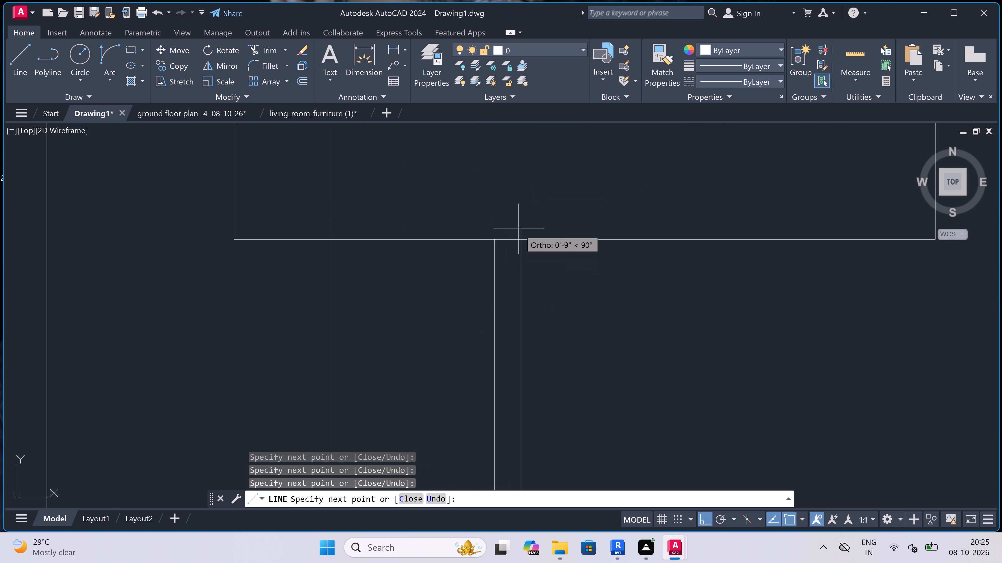
pyautogui.click(520, 236)
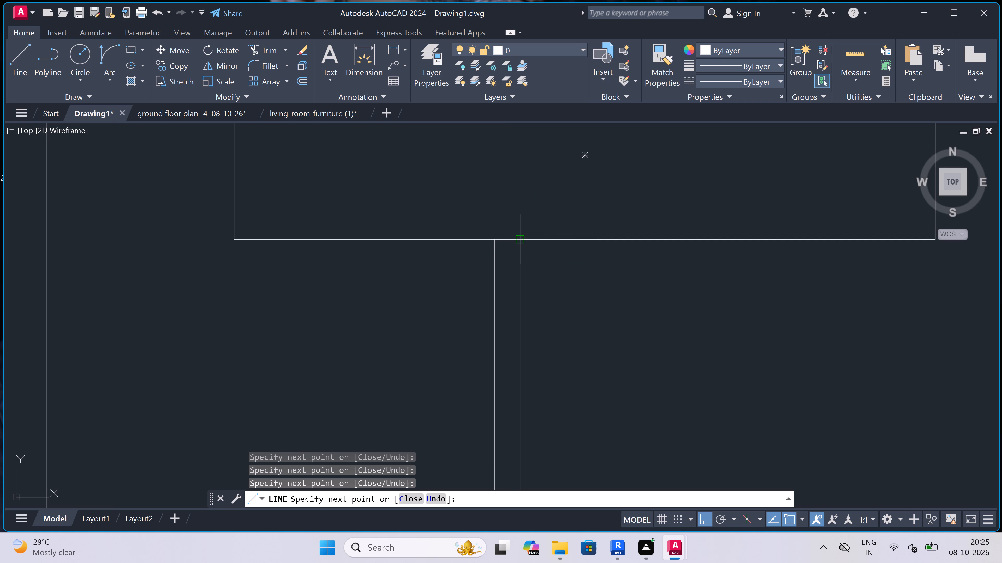
pyautogui.press('Escape')
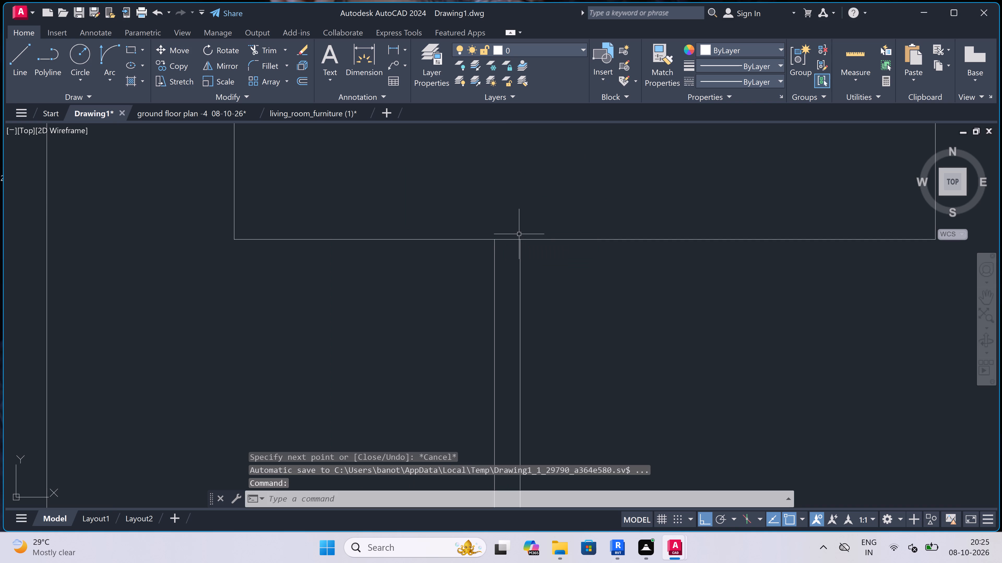
# Delete the small drain circle inside the sink basin.
pyautogui.scroll(-7, 552, 250)
pyautogui.scroll(1, 579, 264)
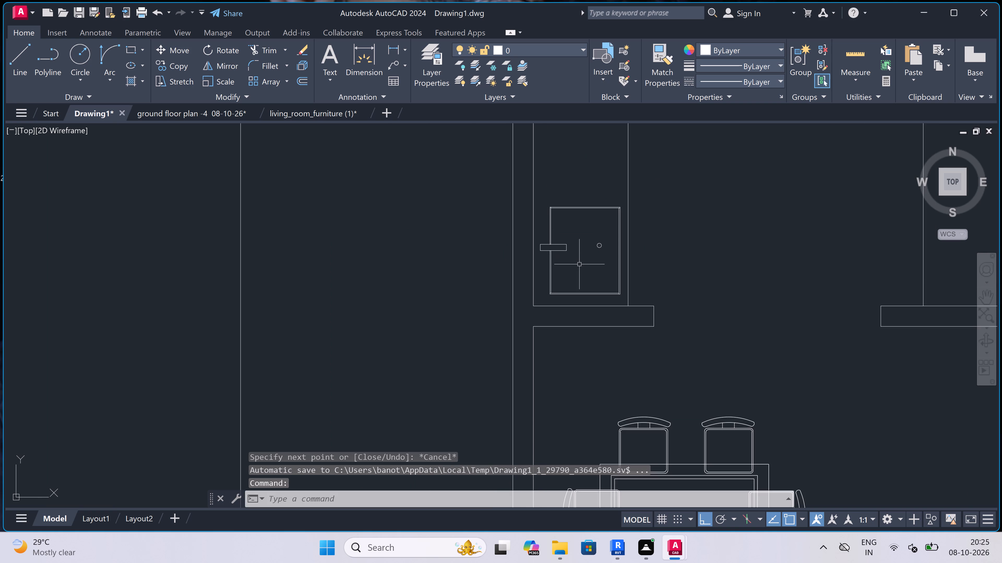
pyautogui.scroll(-2, 563, 257)
pyautogui.scroll(3, 580, 243)
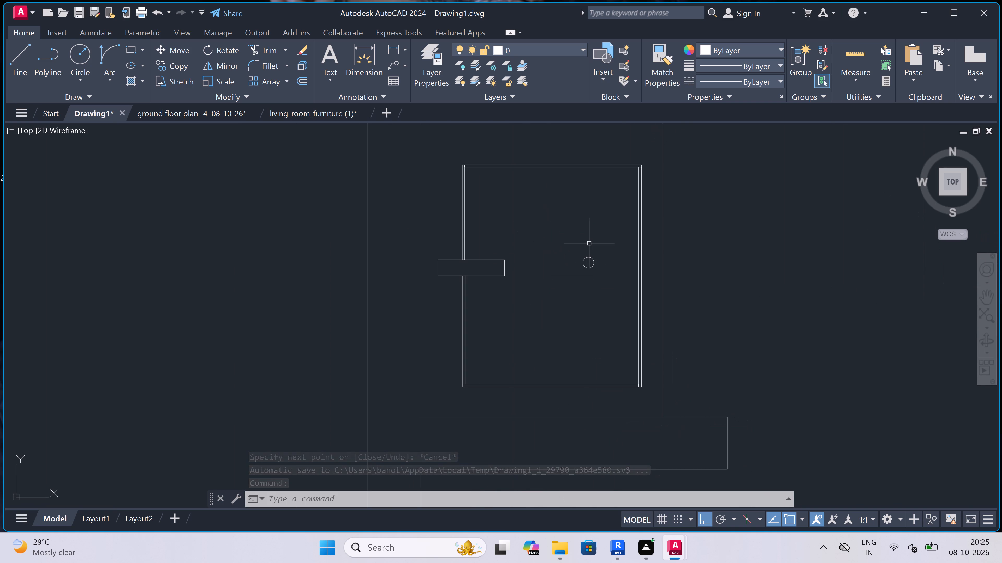
pyautogui.click(604, 246)
pyautogui.click(572, 293)
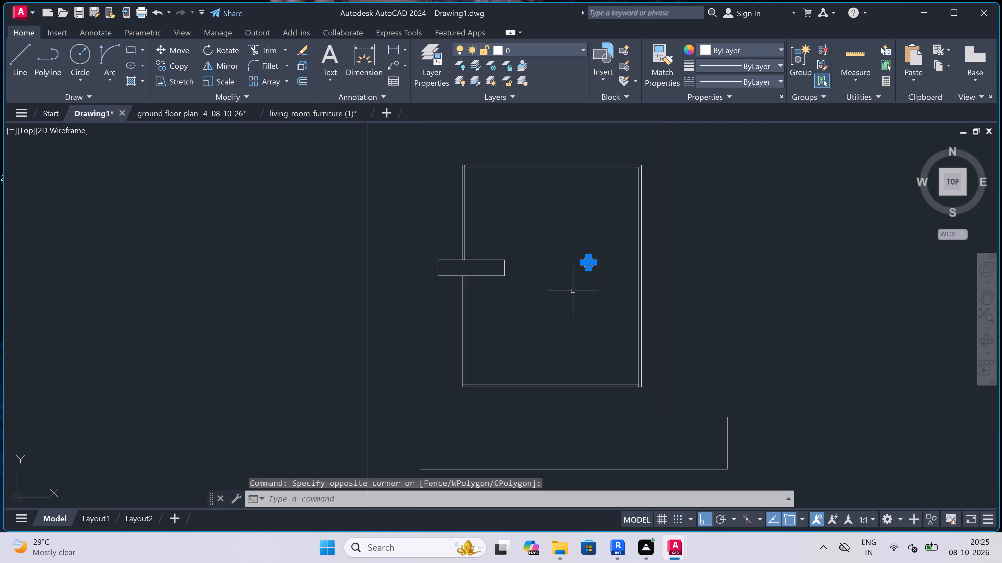
pyautogui.press('Delete')
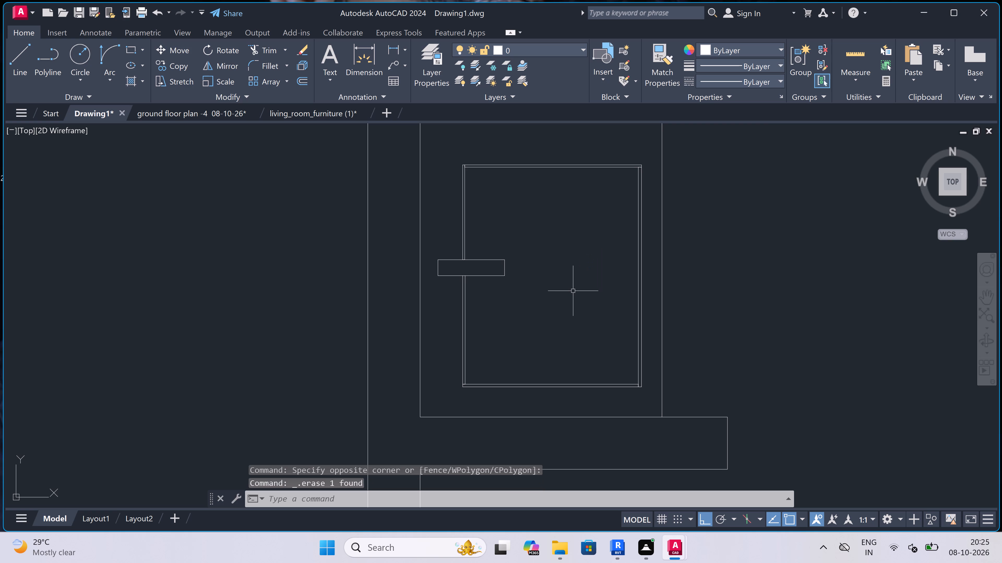
# Draw a drain circle of about 1" radius inside the sink basin, level with the tap rectangle.
pyautogui.press('c')
pyautogui.press('space')
pyautogui.click(574, 270)
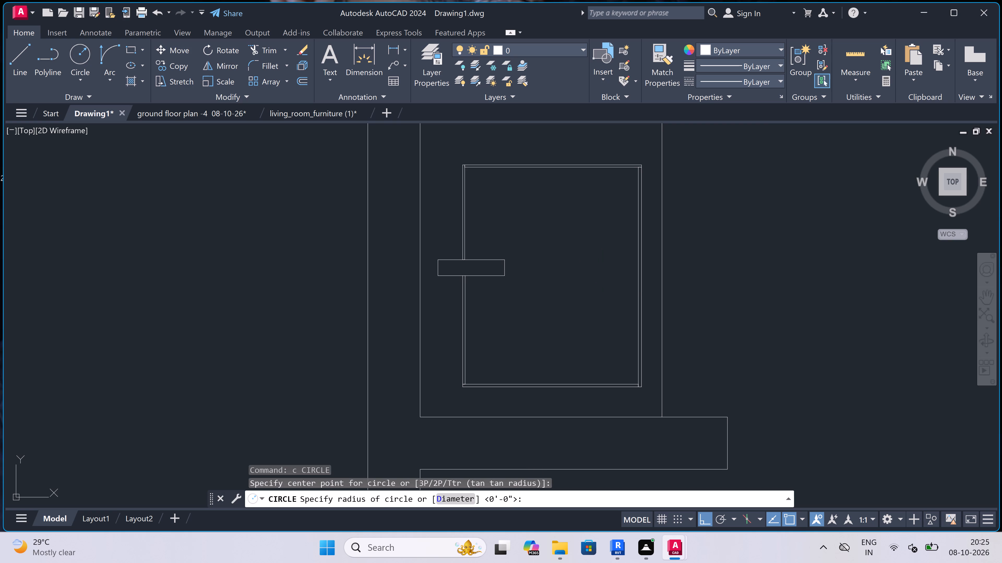
pyautogui.click(575, 284)
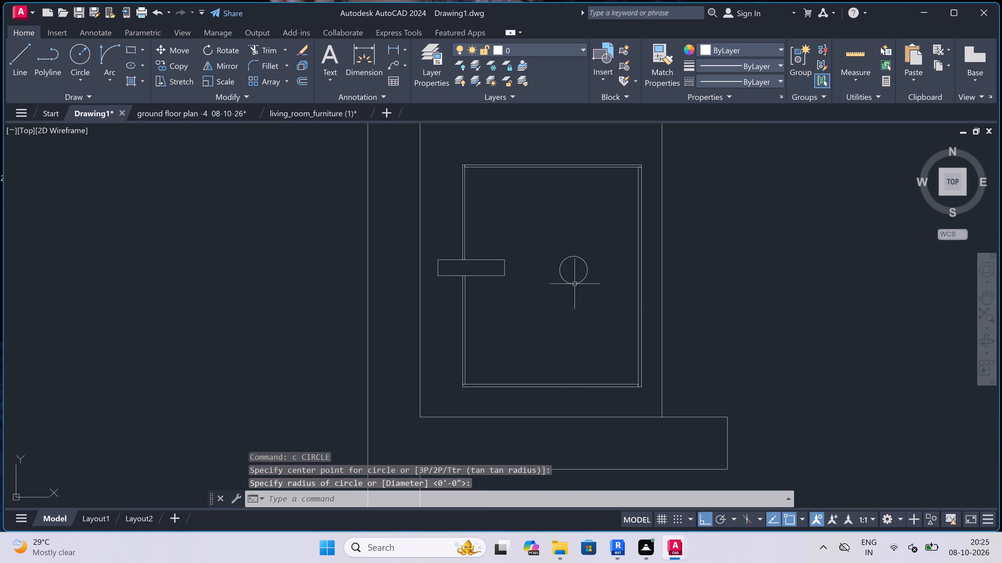
# Draw an upright cooktop rectangle on the ground floor kitchen's left counter, near its upper end by the utility wash wall.
pyautogui.scroll(-10, 575, 284)
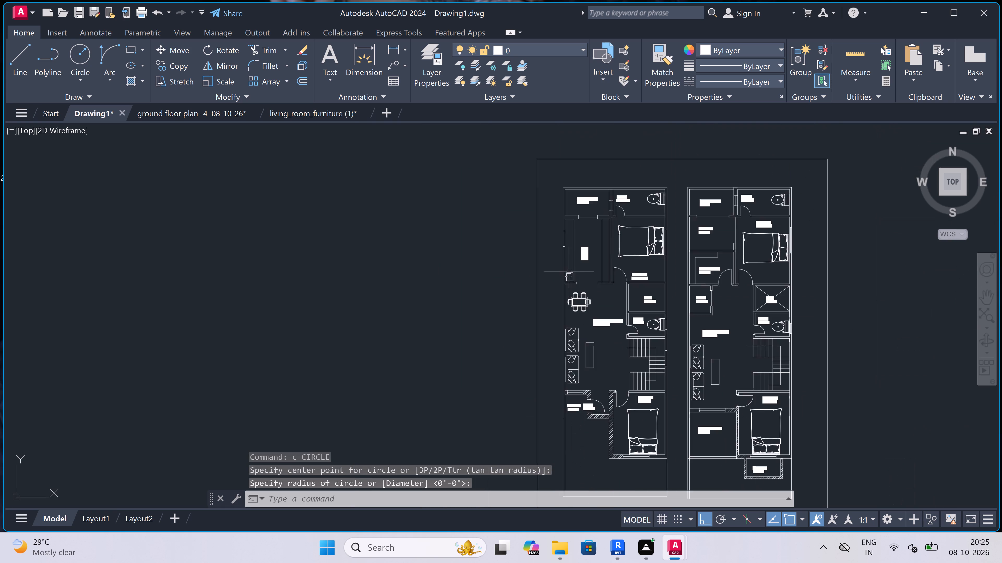
pyautogui.scroll(3, 631, 268)
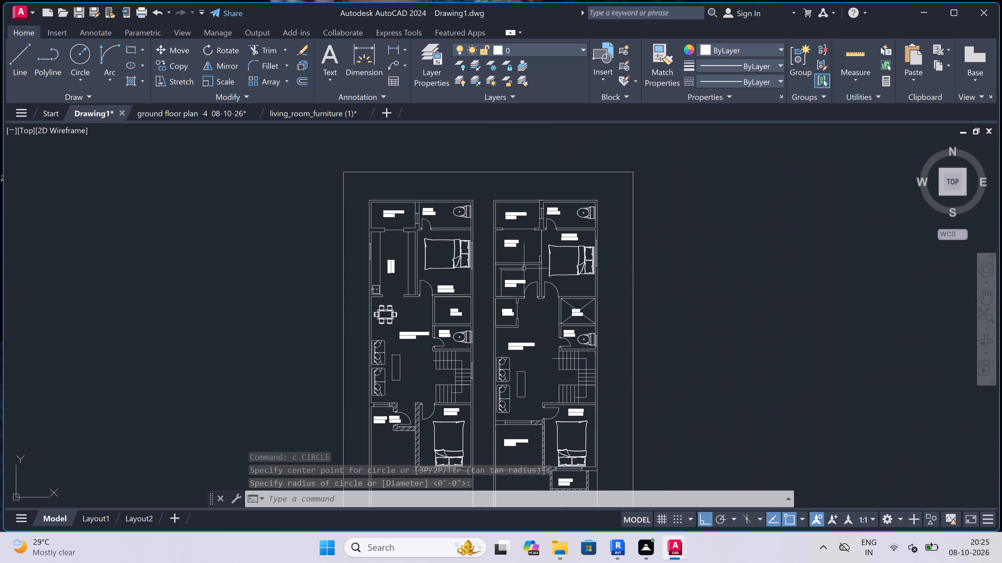
pyautogui.scroll(3, 520, 313)
pyautogui.scroll(-3, 520, 313)
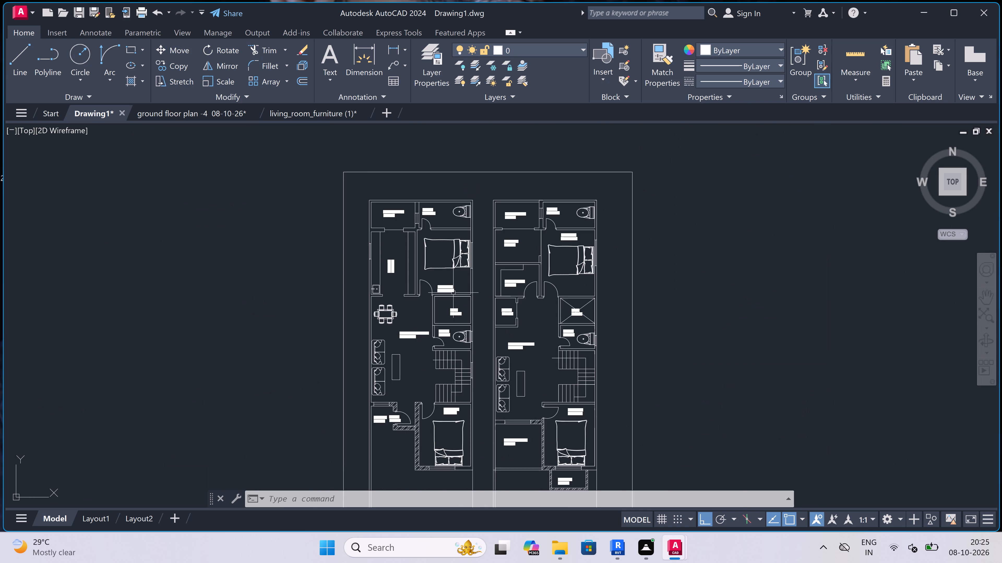
pyautogui.scroll(2, 413, 290)
pyautogui.scroll(-2, 413, 290)
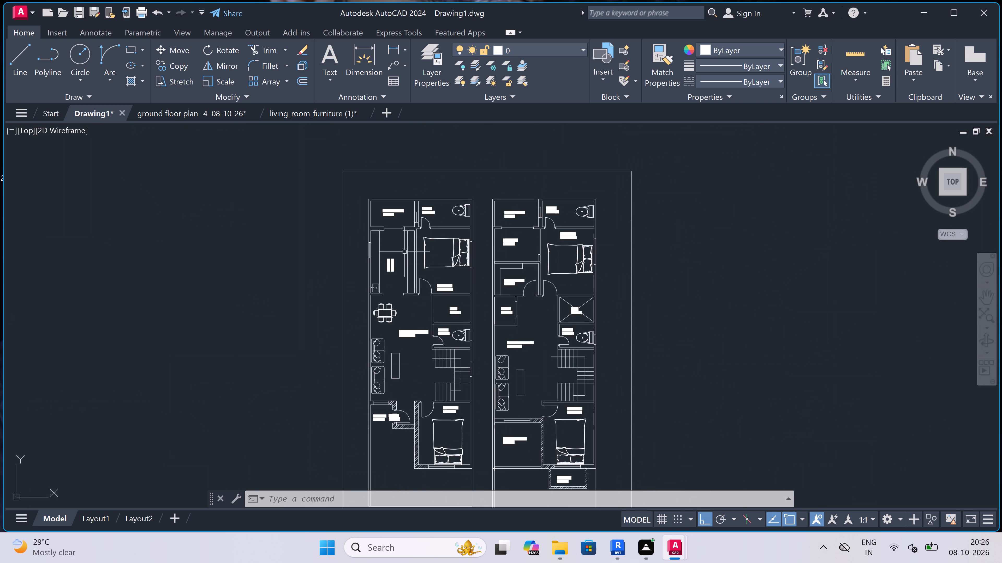
pyautogui.scroll(2, 356, 225)
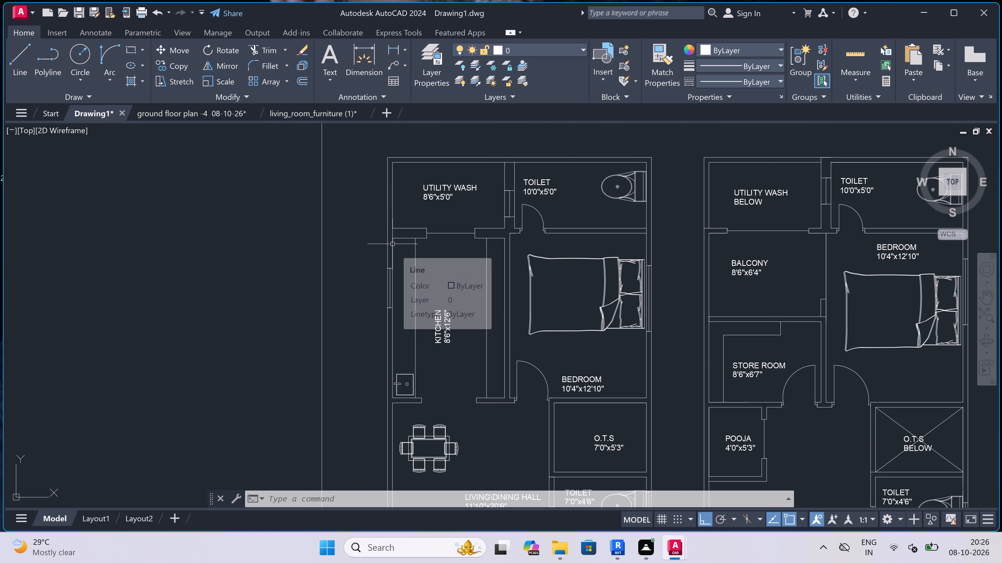
pyautogui.scroll(2, 392, 244)
pyautogui.write('rec')
pyautogui.press('space')
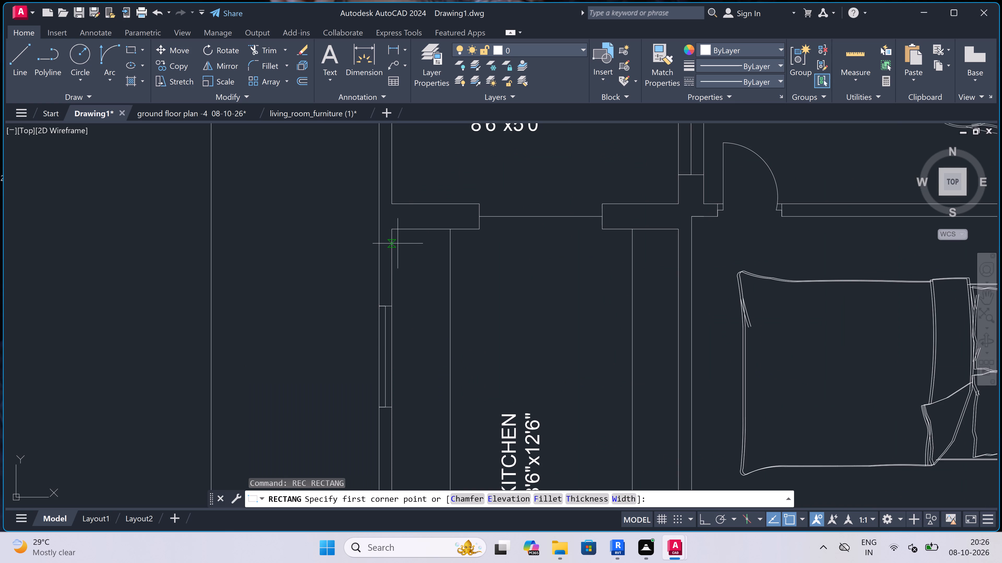
pyautogui.scroll(1, 405, 248)
pyautogui.click(399, 243)
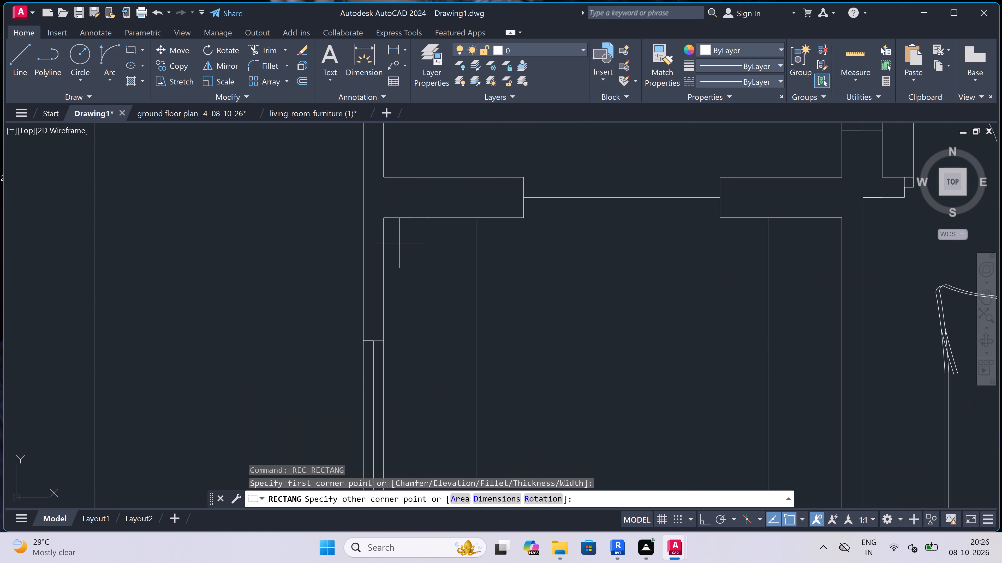
pyautogui.click(457, 360)
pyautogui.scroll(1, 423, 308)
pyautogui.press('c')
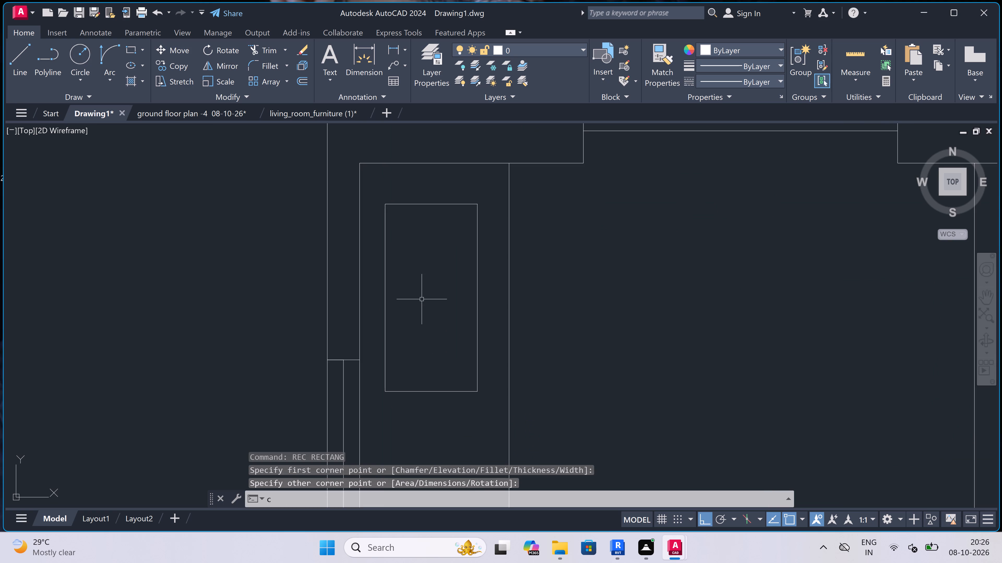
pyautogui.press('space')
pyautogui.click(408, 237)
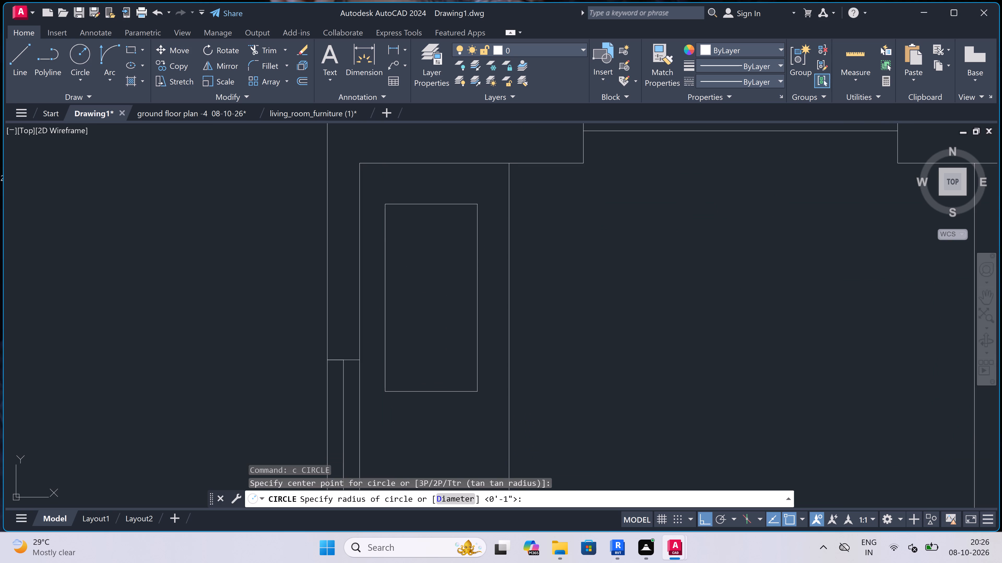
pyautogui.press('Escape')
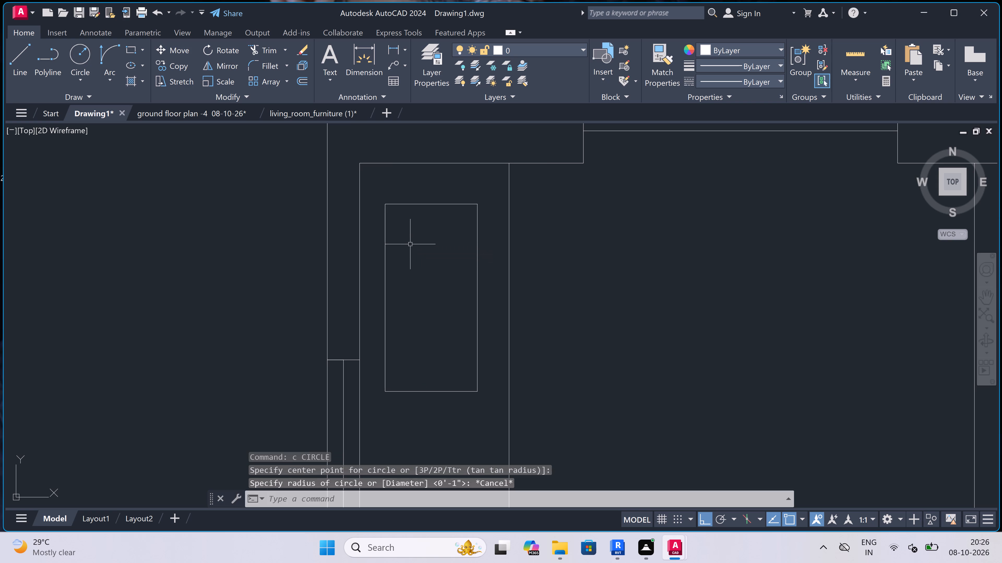
# Draw a burner circle of about 1" radius near the cooktop rectangle's upper-left corner.
pyautogui.press('space')
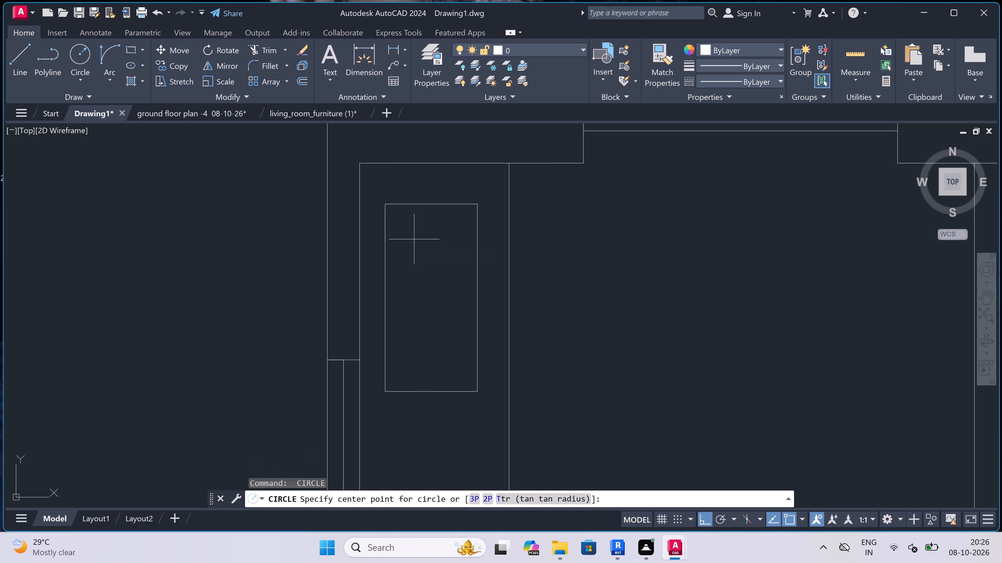
pyautogui.doubleClick(414, 239)
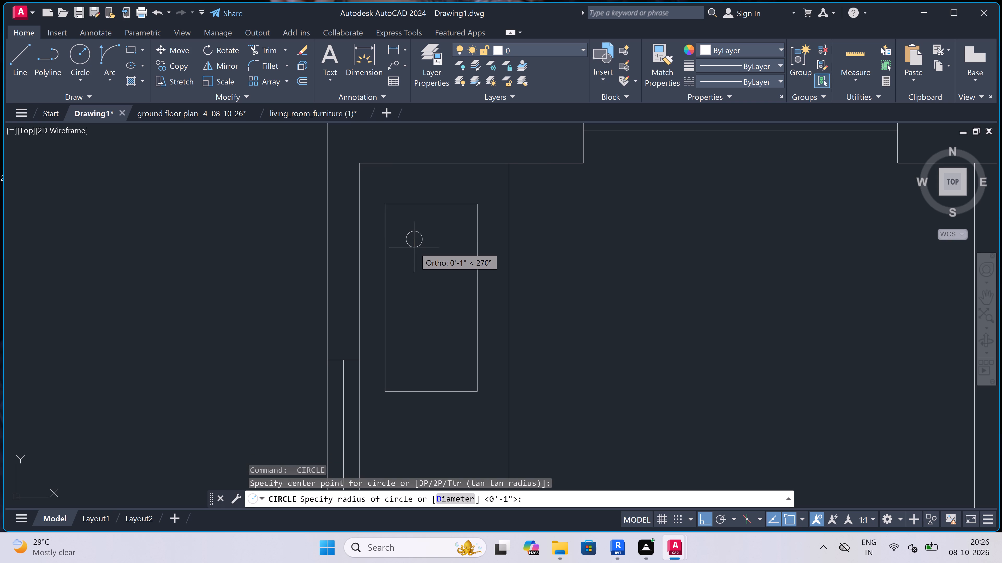
pyautogui.click(414, 247)
# Copy the burner circle straight down near the cooktop's lower-left corner and about 5" across to its upper-right corner.
pyautogui.click(414, 245)
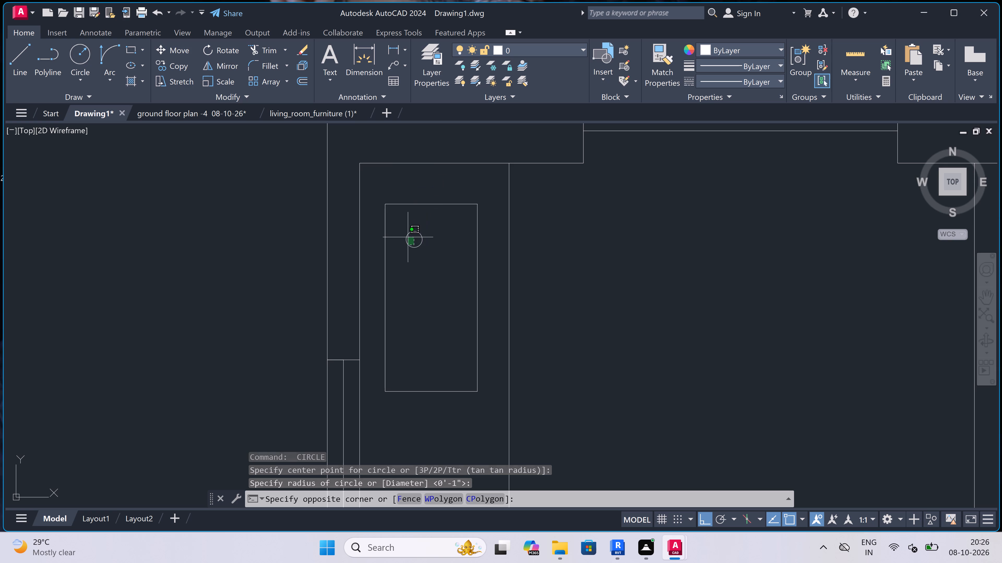
pyautogui.click(408, 237)
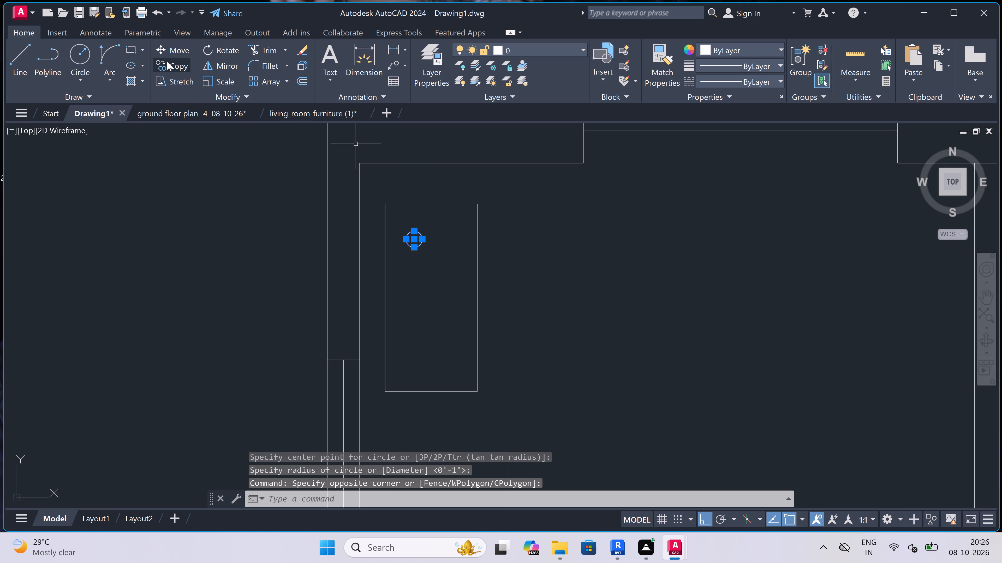
pyautogui.click(175, 62)
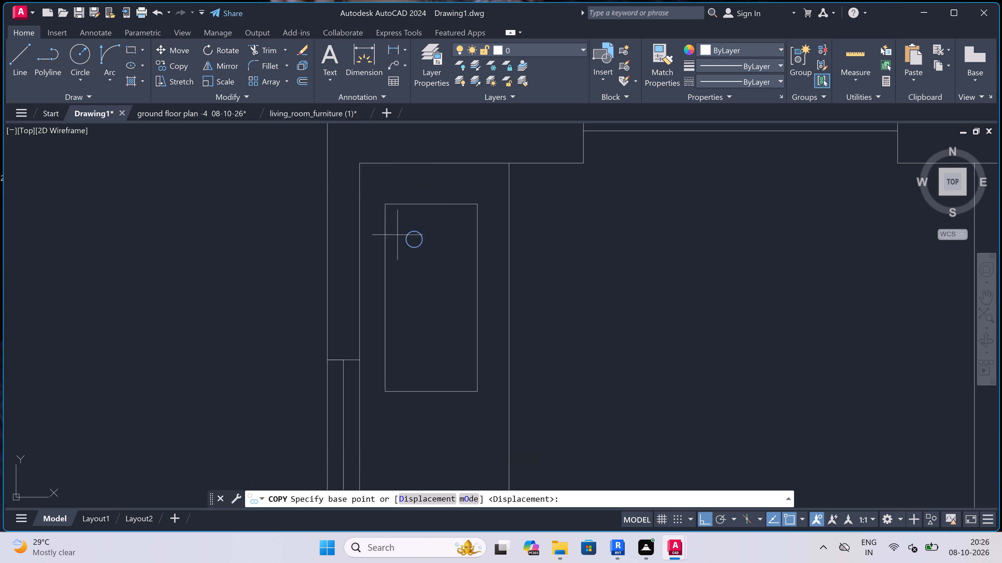
pyautogui.click(412, 237)
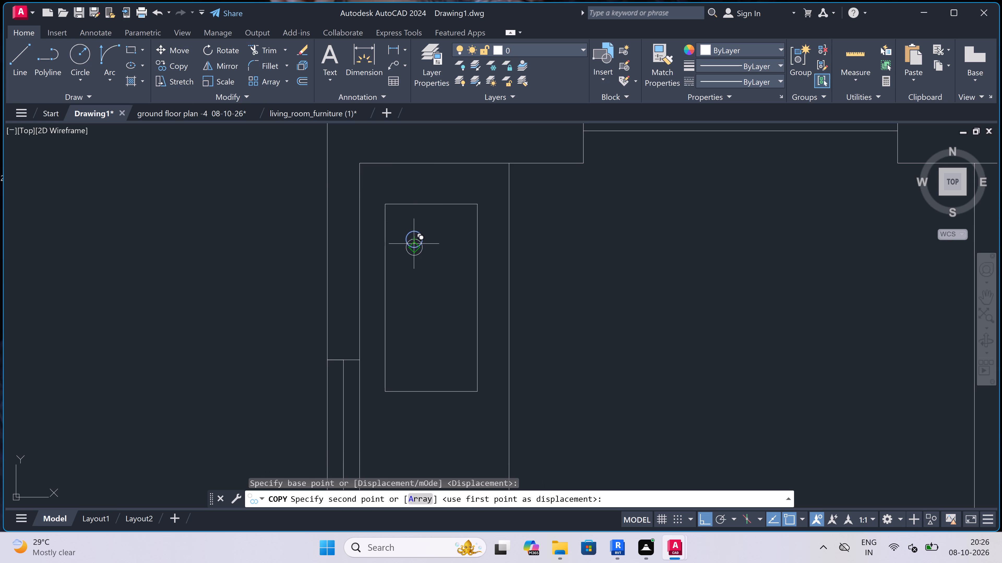
pyautogui.click(411, 349)
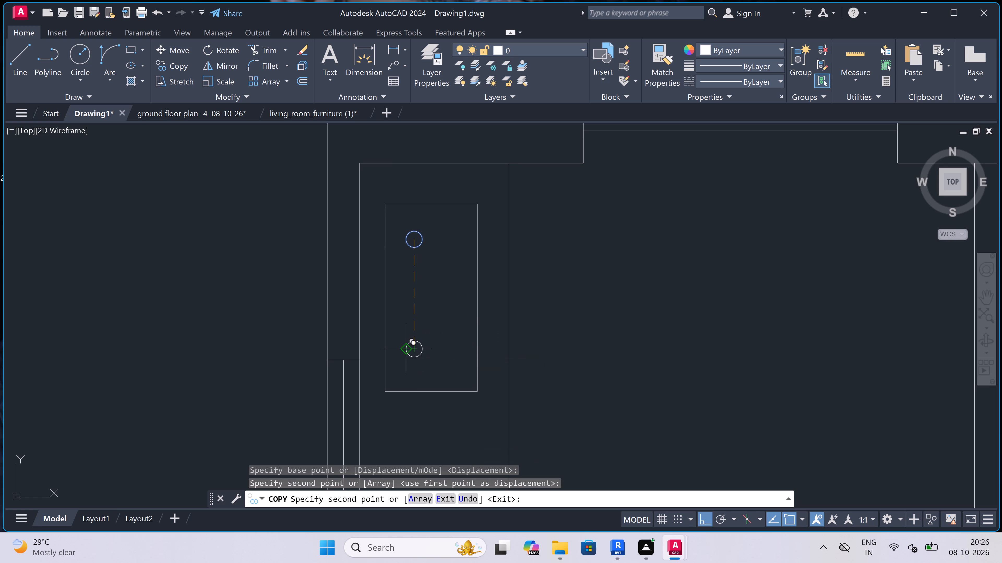
pyautogui.press('F8')
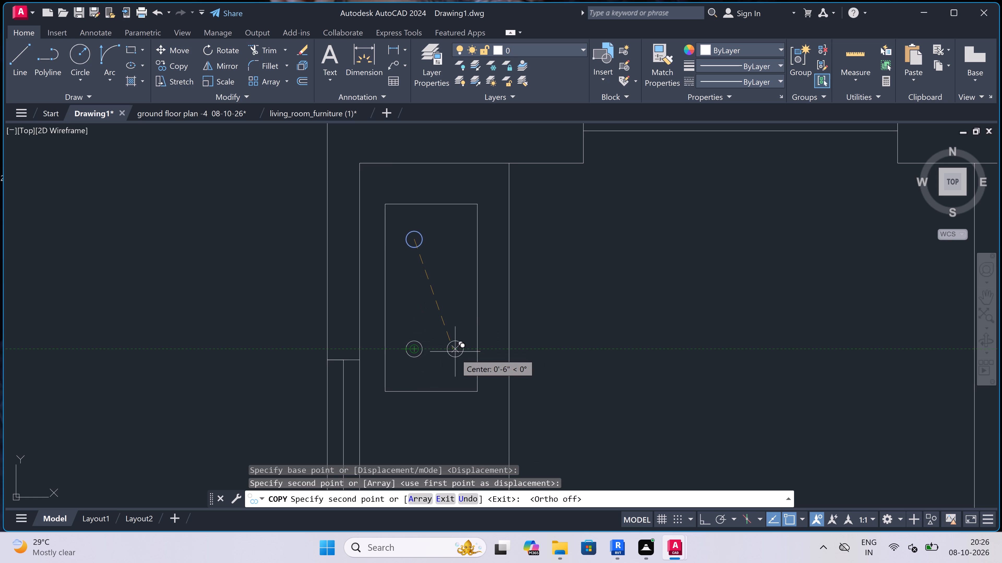
pyautogui.scroll(1, 457, 352)
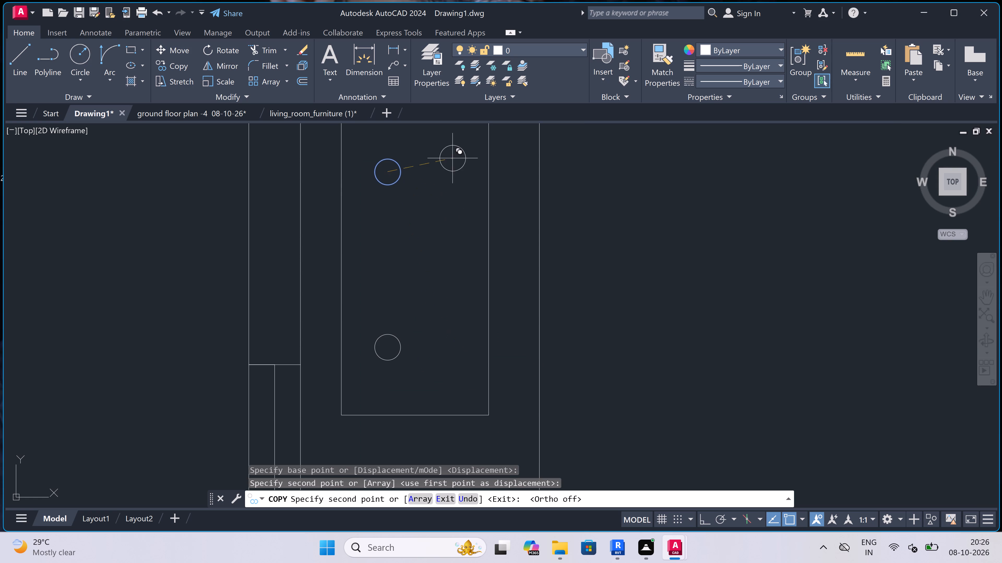
pyautogui.press('F8')
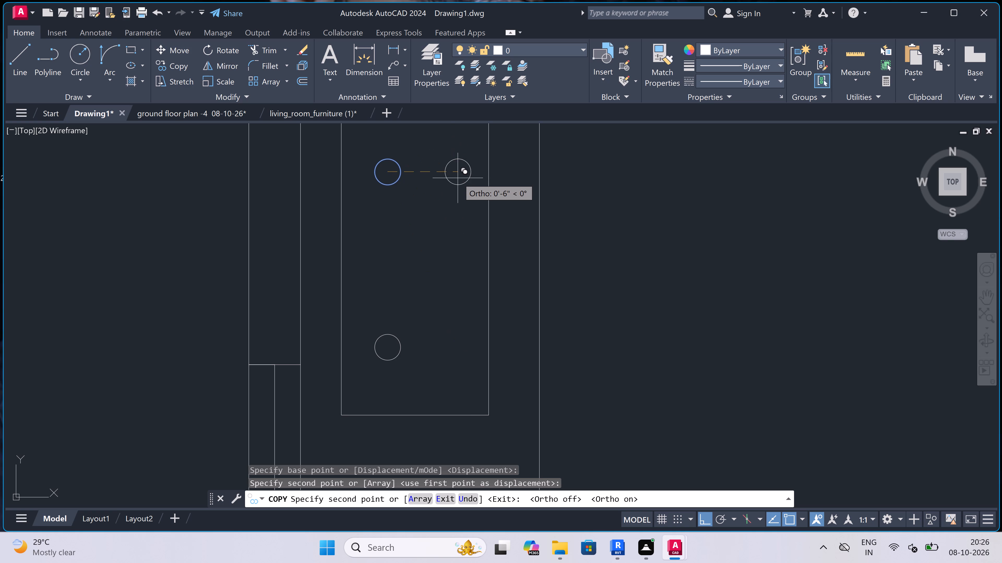
pyautogui.click(451, 167)
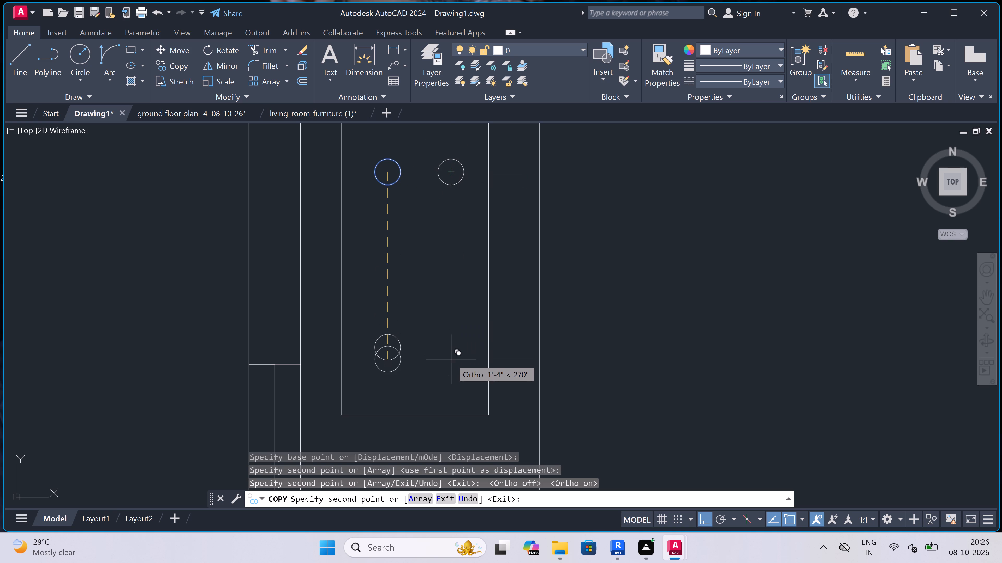
pyautogui.press('Escape')
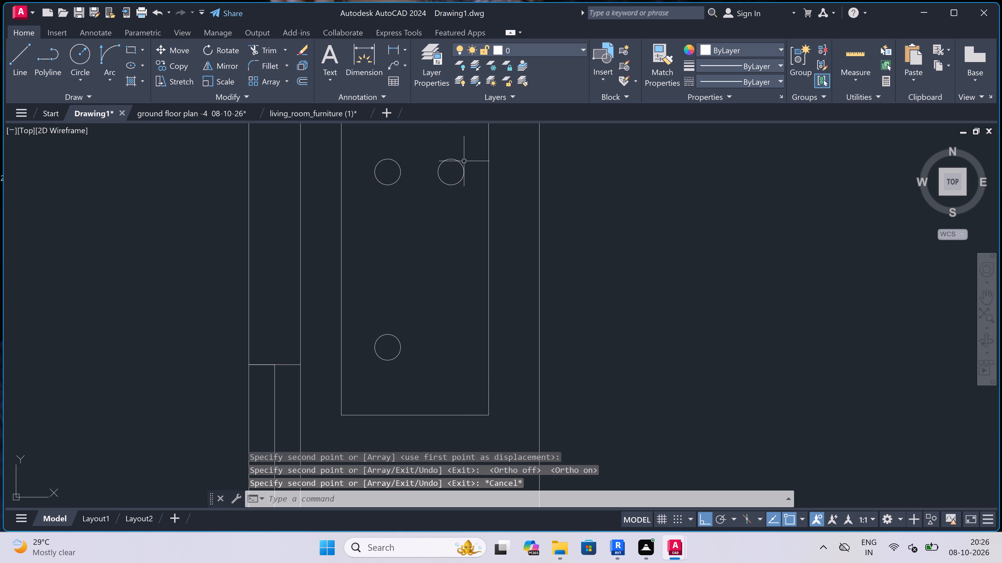
# Copy the upper-right burner circle straight down, level with the lower-left burner.
pyautogui.click(459, 162)
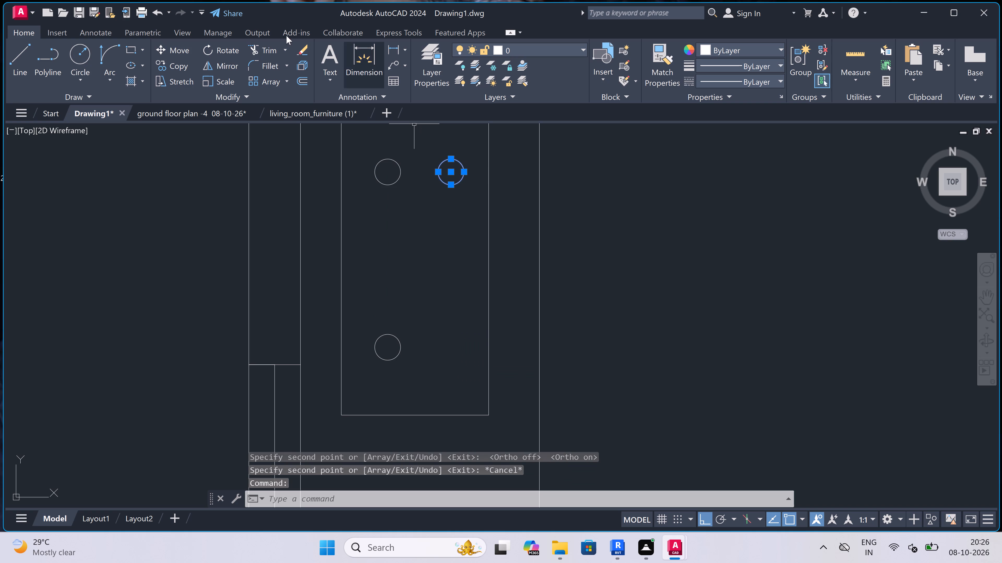
pyautogui.click(174, 58)
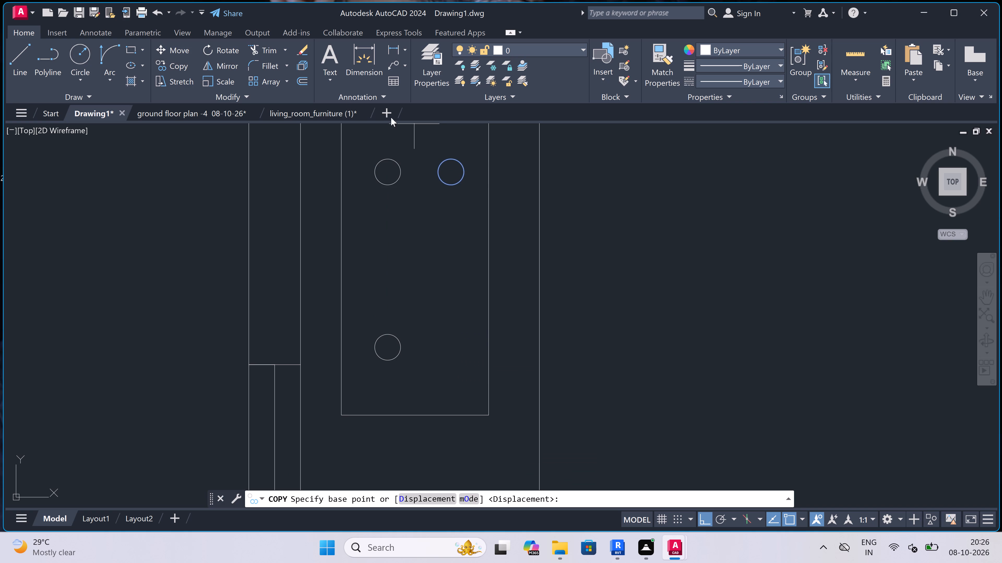
pyautogui.doubleClick(452, 172)
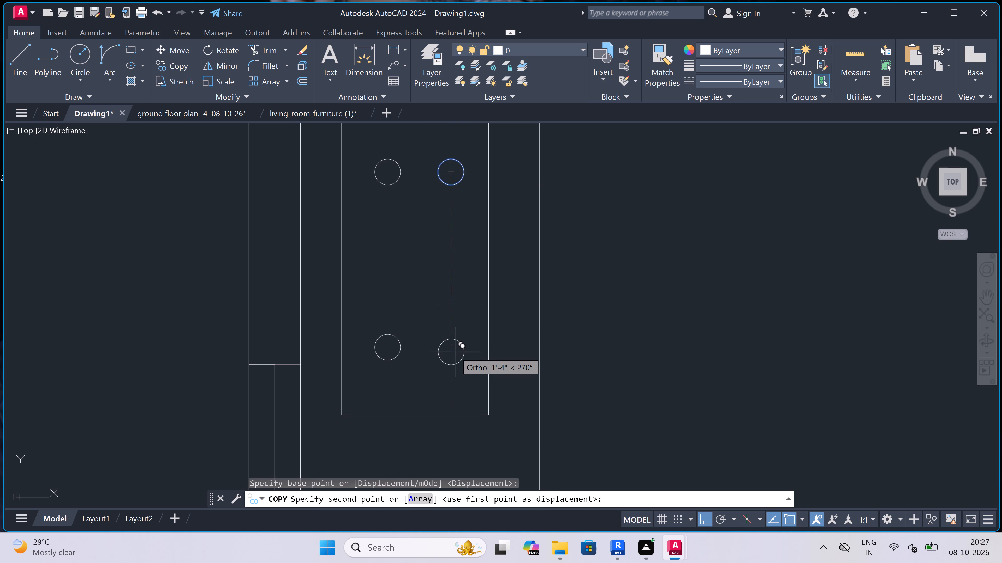
pyautogui.click(456, 347)
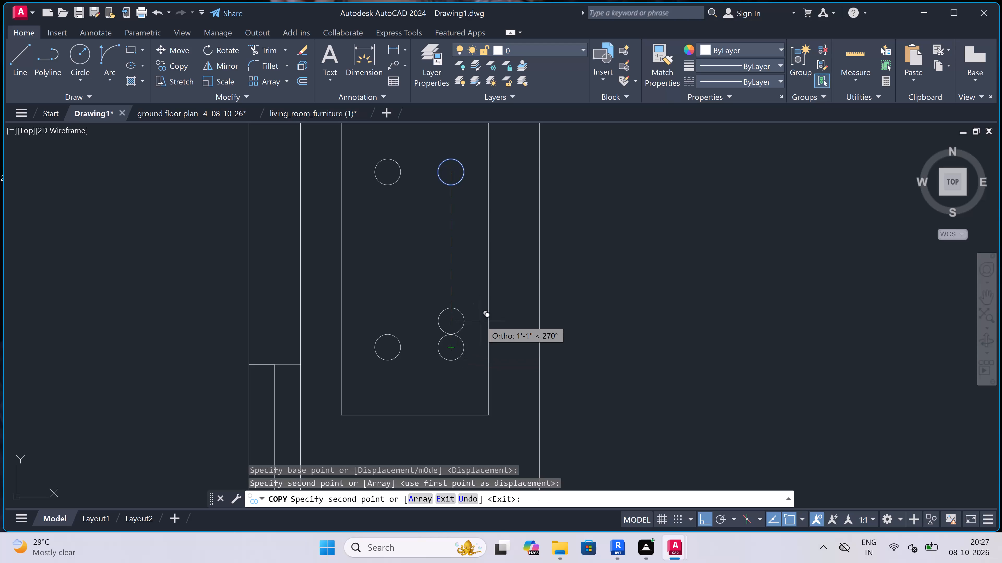
pyautogui.press('Escape')
# Draw a small horizontal rectangle in the middle of the cooktop, between the upper and lower burner pairs.
pyautogui.scroll(-3, 480, 308)
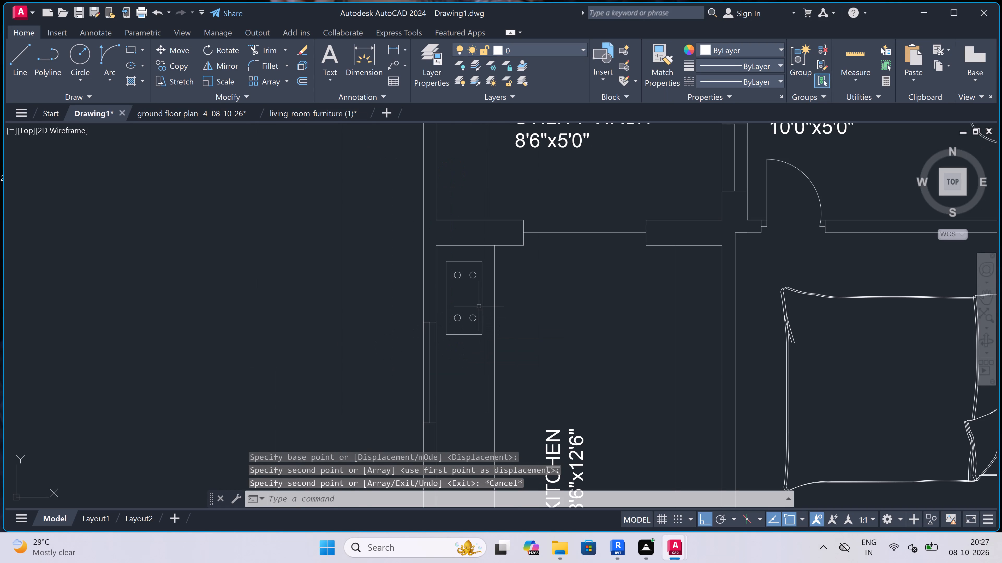
pyautogui.scroll(2, 480, 301)
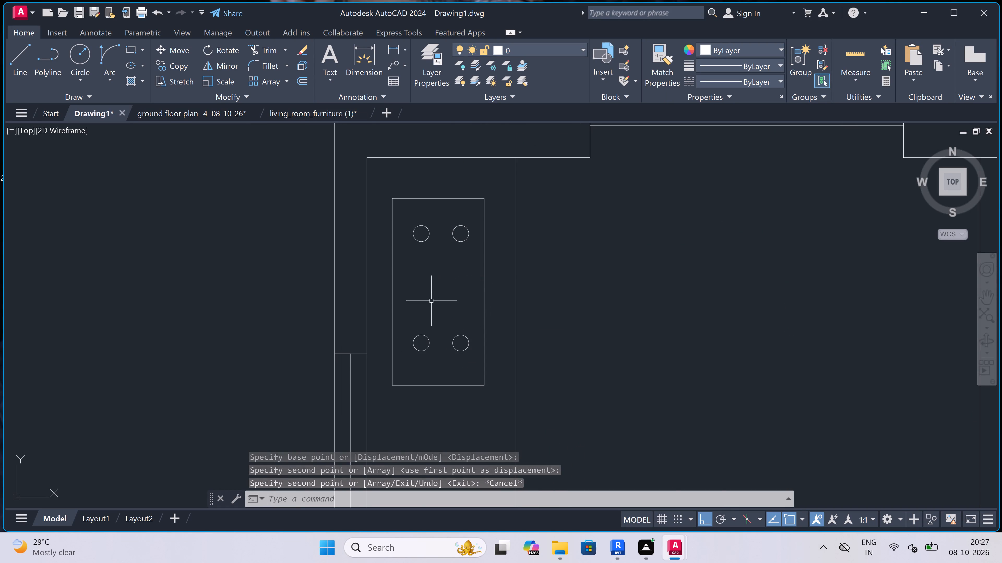
pyautogui.write('rec')
pyautogui.press('space')
pyautogui.scroll(1, 415, 285)
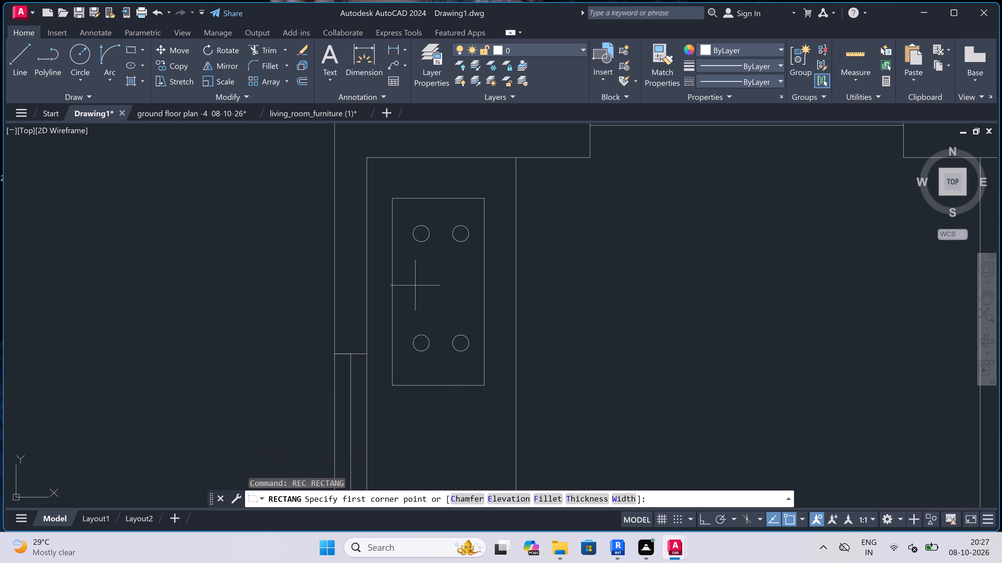
pyautogui.click(403, 256)
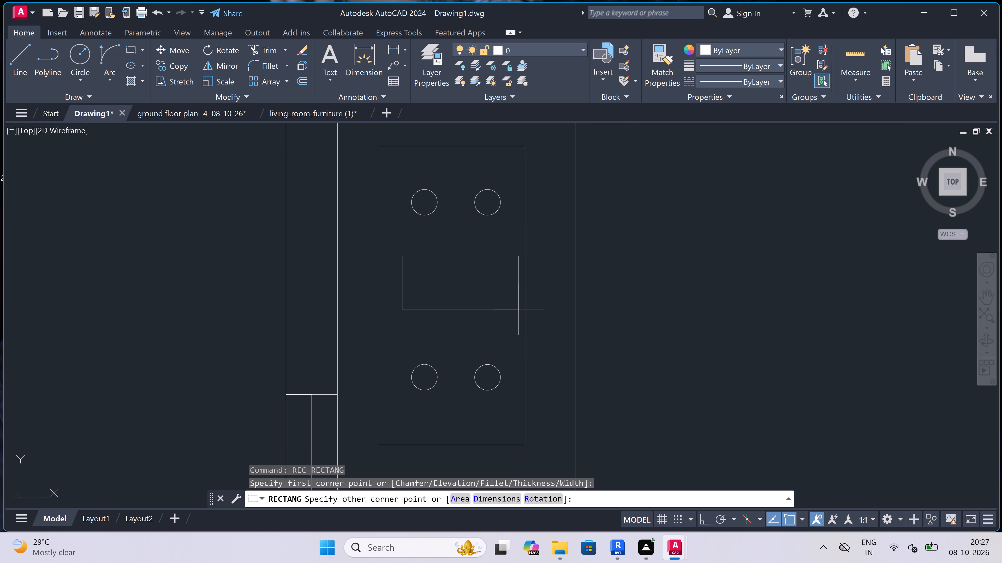
pyautogui.click(498, 325)
# Draw a tiny knob rectangle on the outer side of the cooktop's right edge, beside the upper-right burner.
pyautogui.scroll(-2, 468, 246)
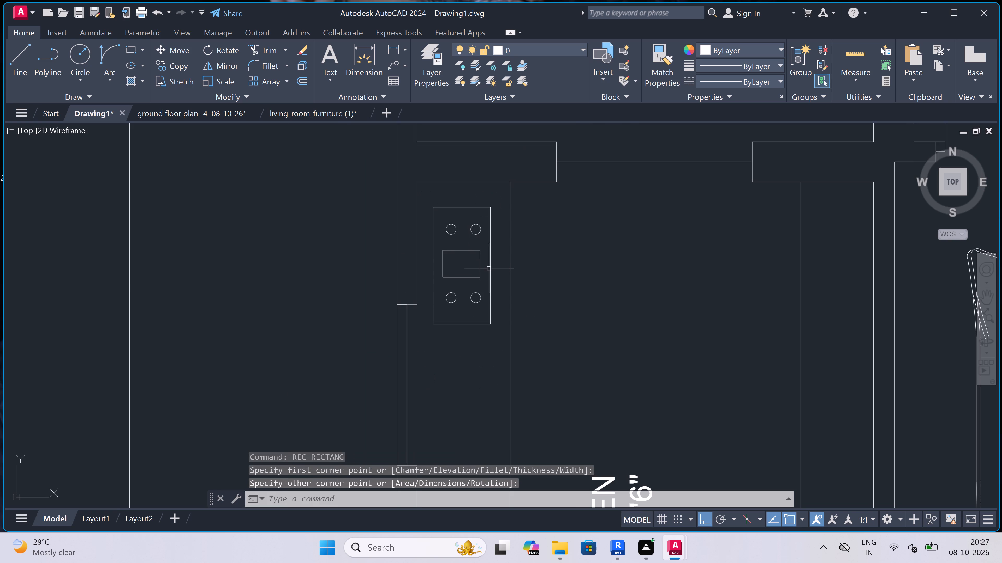
pyautogui.scroll(1, 489, 268)
pyautogui.press('space')
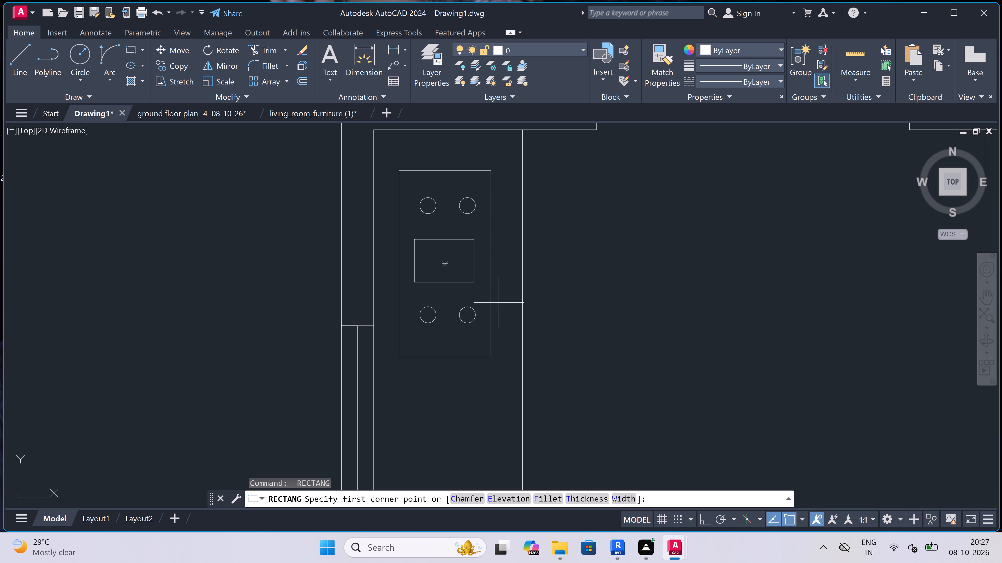
pyautogui.scroll(-1, 500, 301)
pyautogui.scroll(2, 497, 285)
pyautogui.scroll(-1, 494, 296)
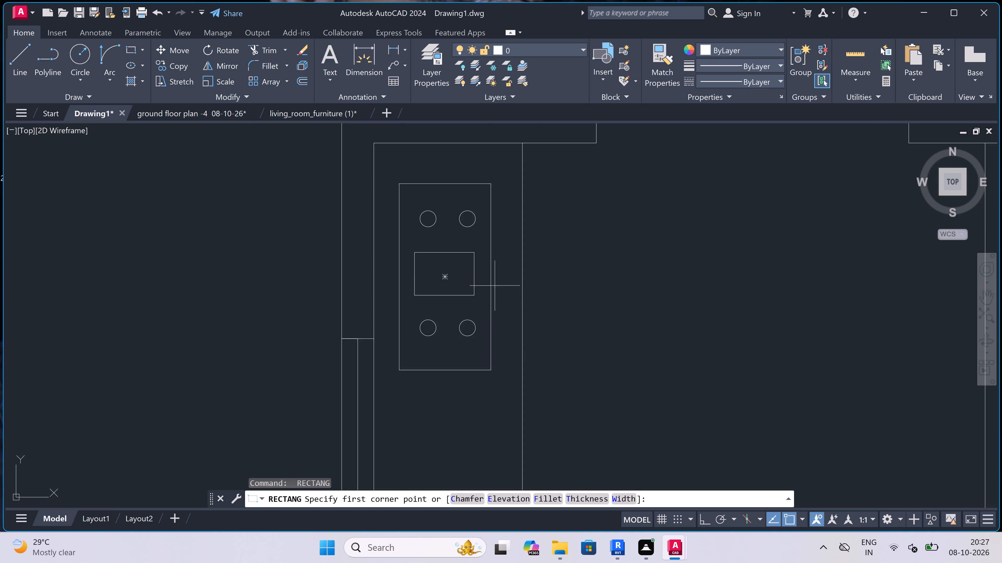
pyautogui.scroll(1, 496, 220)
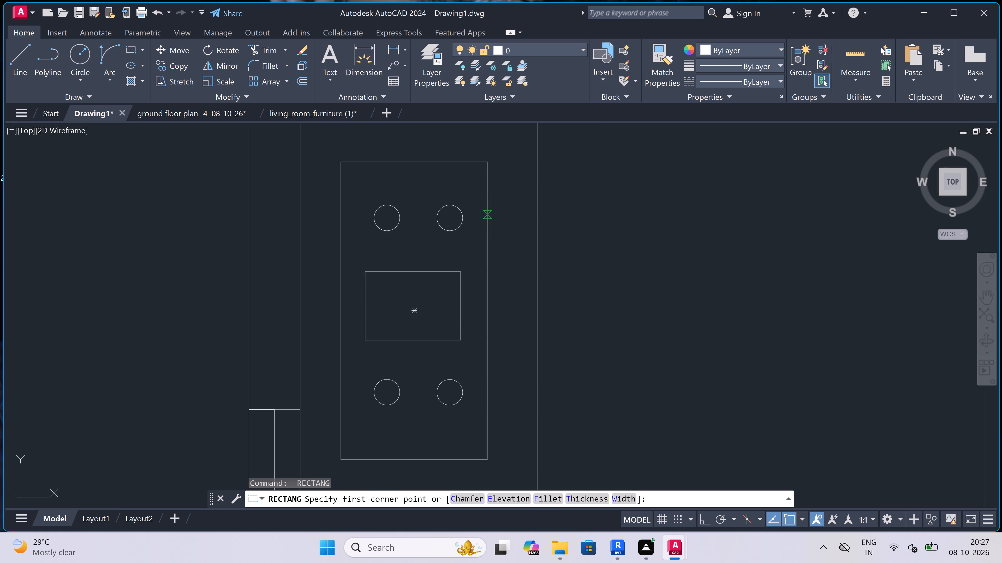
pyautogui.doubleClick(490, 214)
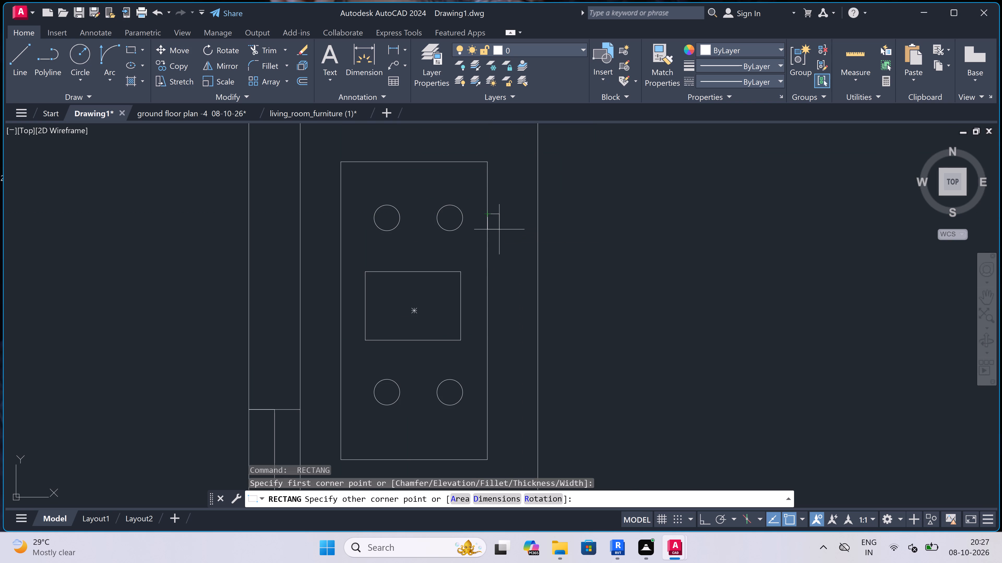
pyautogui.click(499, 229)
pyautogui.scroll(-2, 493, 299)
pyautogui.scroll(1, 492, 328)
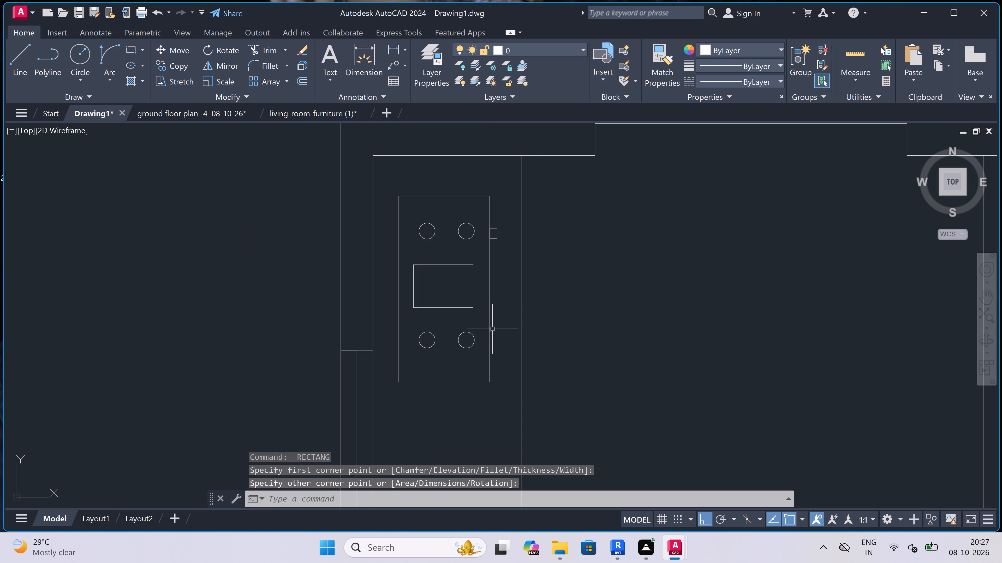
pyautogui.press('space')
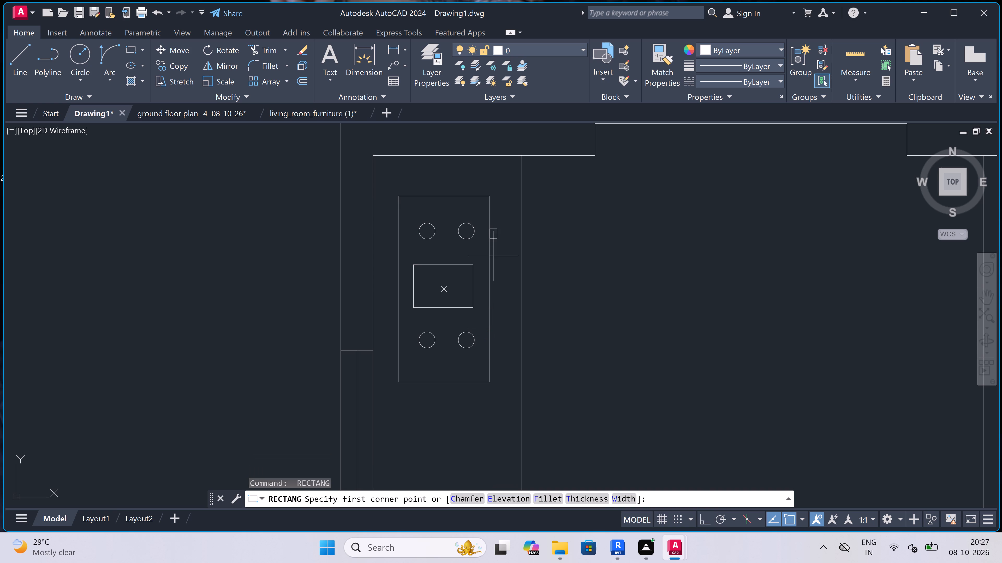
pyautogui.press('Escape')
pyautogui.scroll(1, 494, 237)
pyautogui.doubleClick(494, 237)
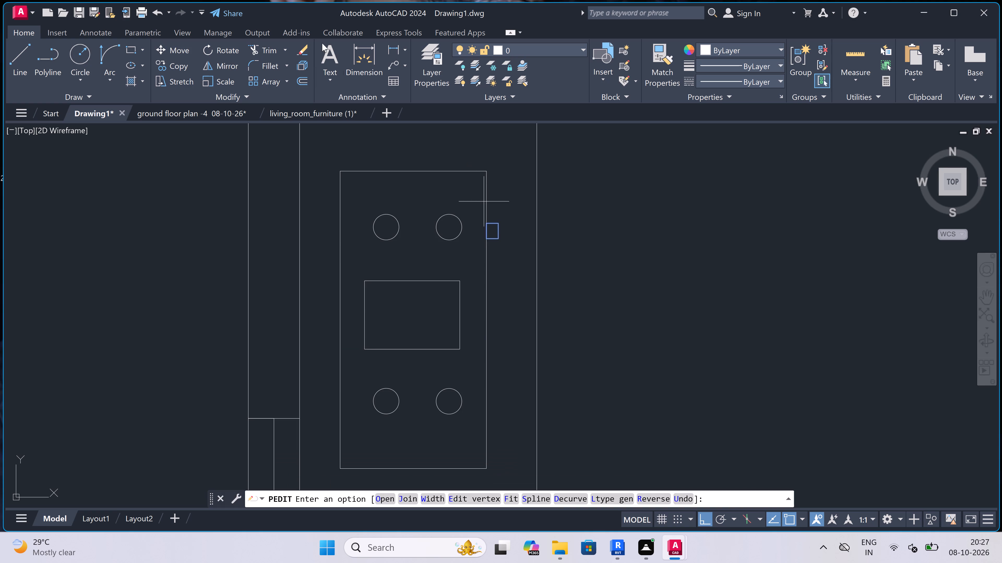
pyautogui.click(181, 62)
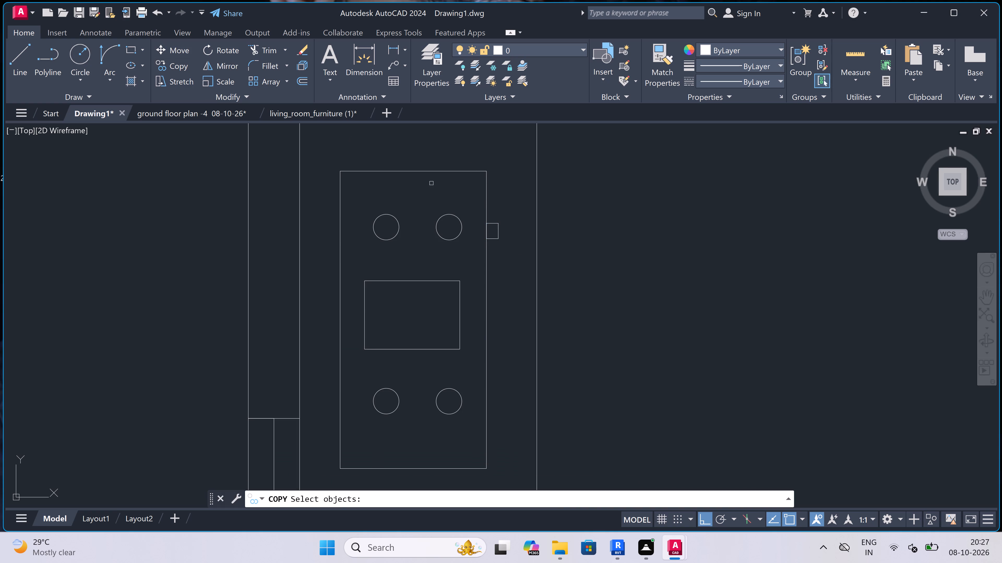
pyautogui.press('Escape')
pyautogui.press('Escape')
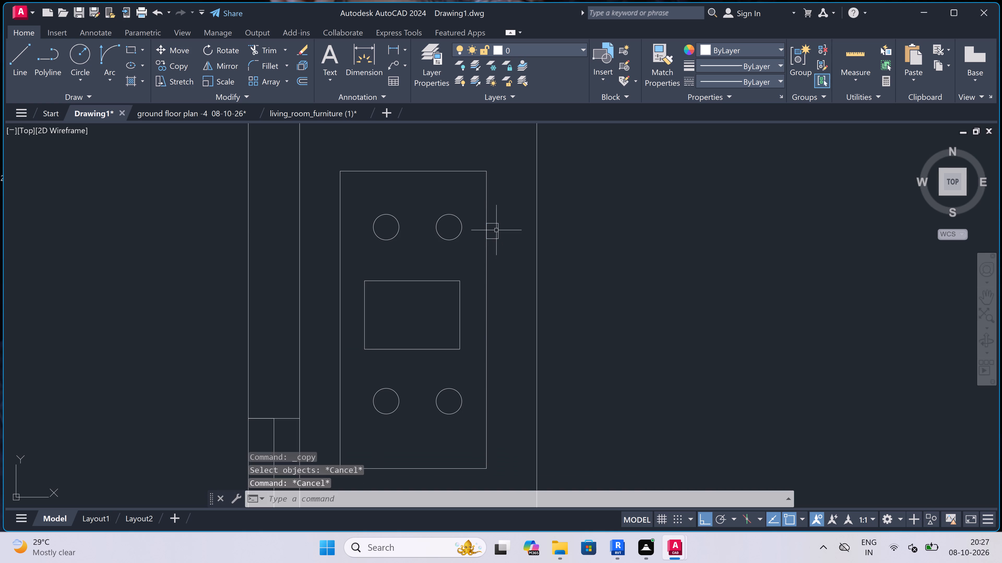
# Copy the knob rectangle straight down along the cooktop's right edge, beside the lower-right burner.
pyautogui.click(494, 222)
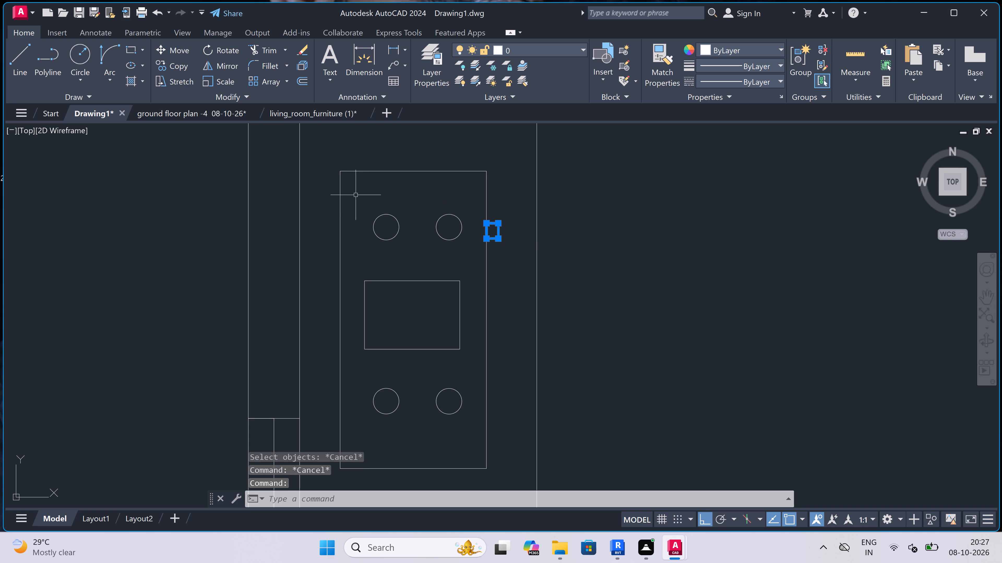
pyautogui.click(178, 65)
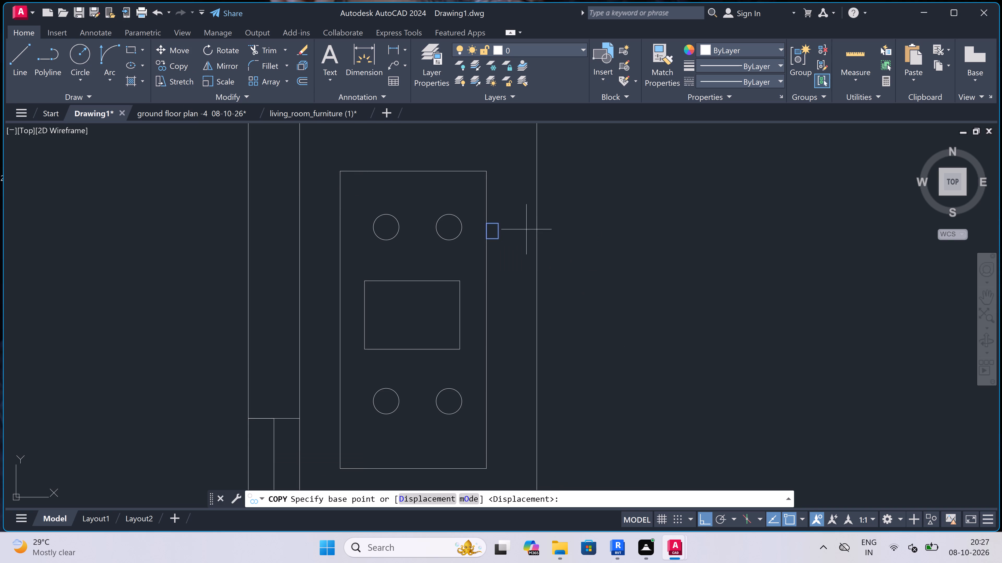
pyautogui.click(484, 236)
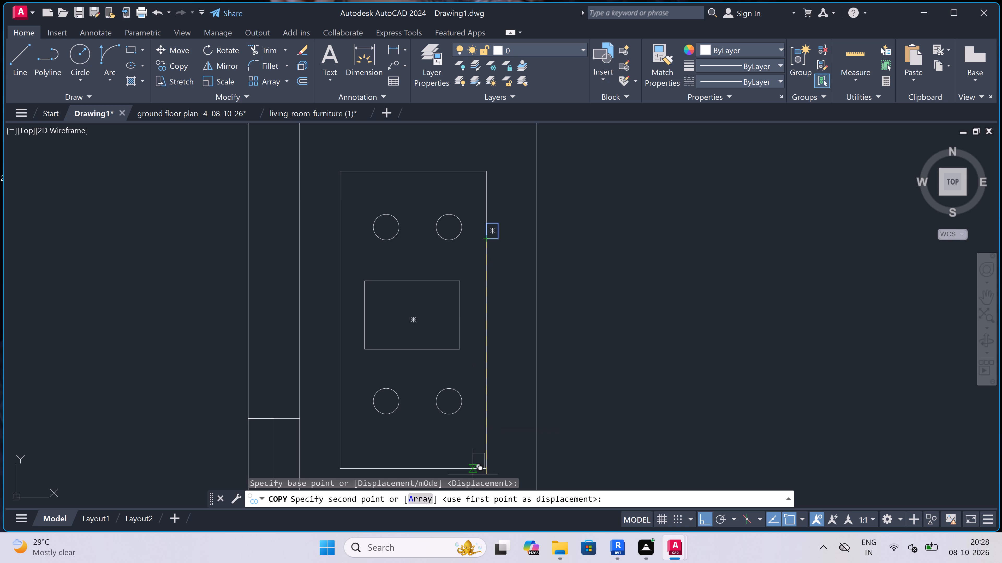
pyautogui.scroll(2, 485, 410)
pyautogui.doubleClick(487, 408)
pyautogui.scroll(-3, 487, 408)
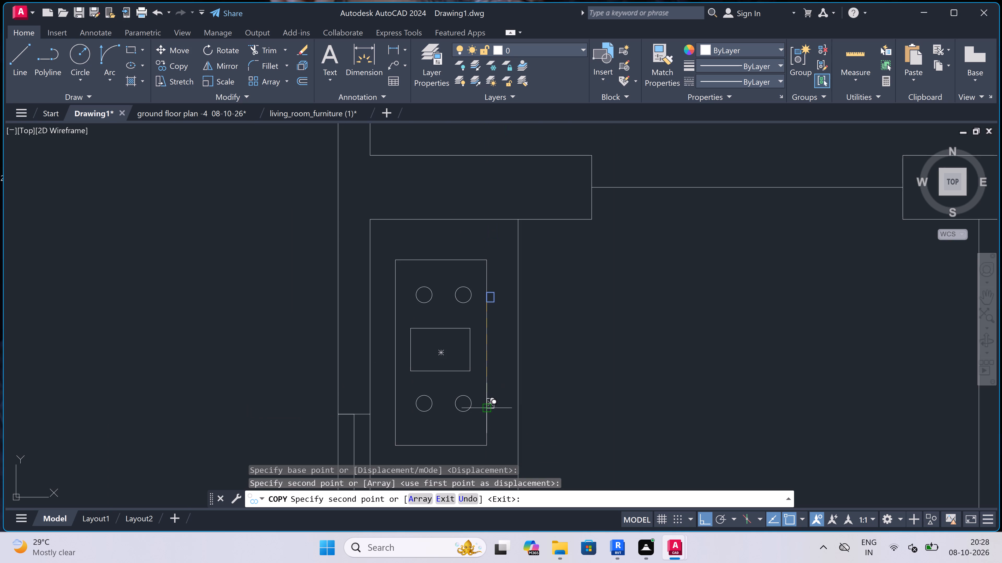
pyautogui.press('Escape')
# Examine the finished kitchen cooktop and sink in the context of both floor plans.
pyautogui.scroll(-4, 564, 347)
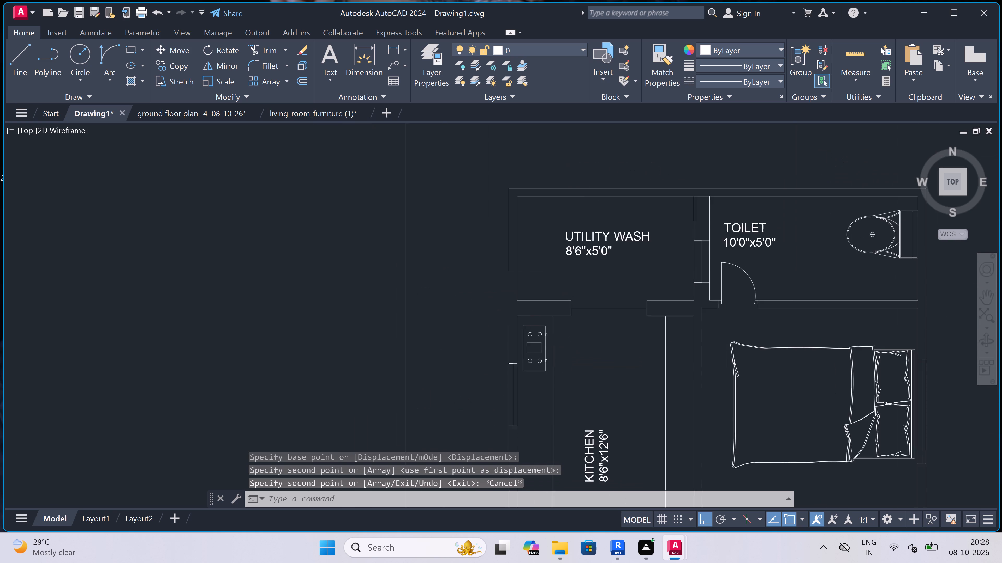
pyautogui.scroll(-5, 564, 347)
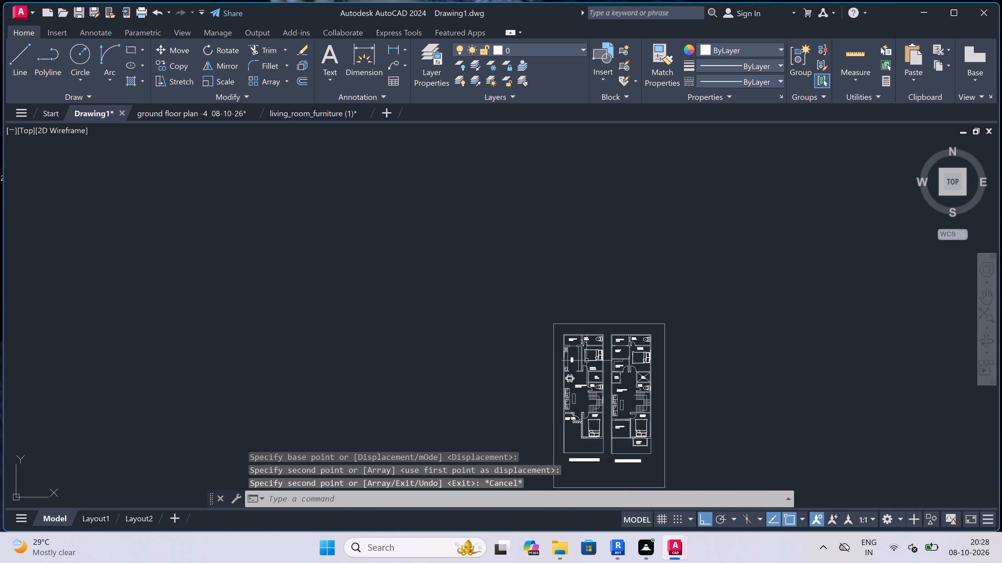
pyautogui.scroll(4, 610, 369)
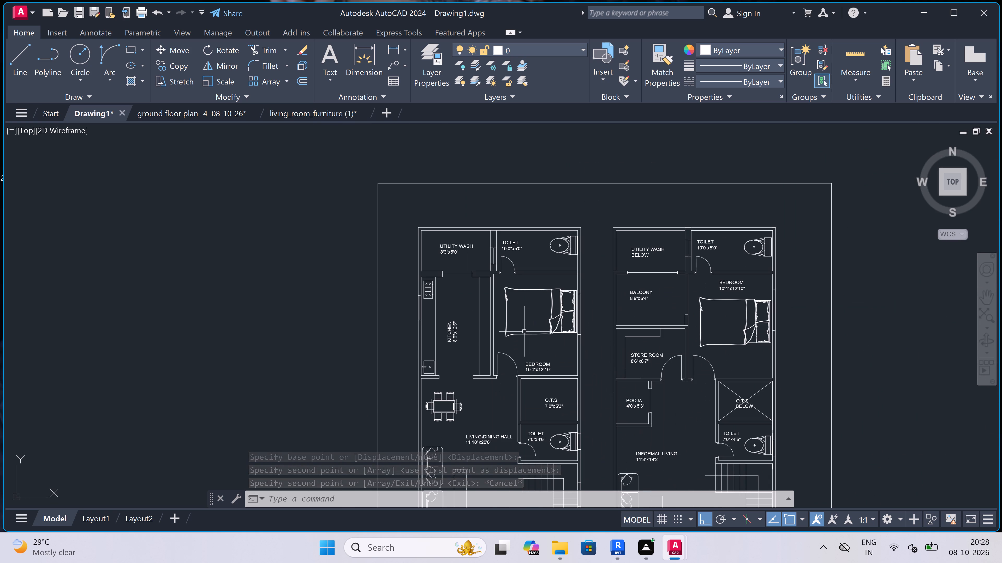
pyautogui.scroll(-2, 517, 260)
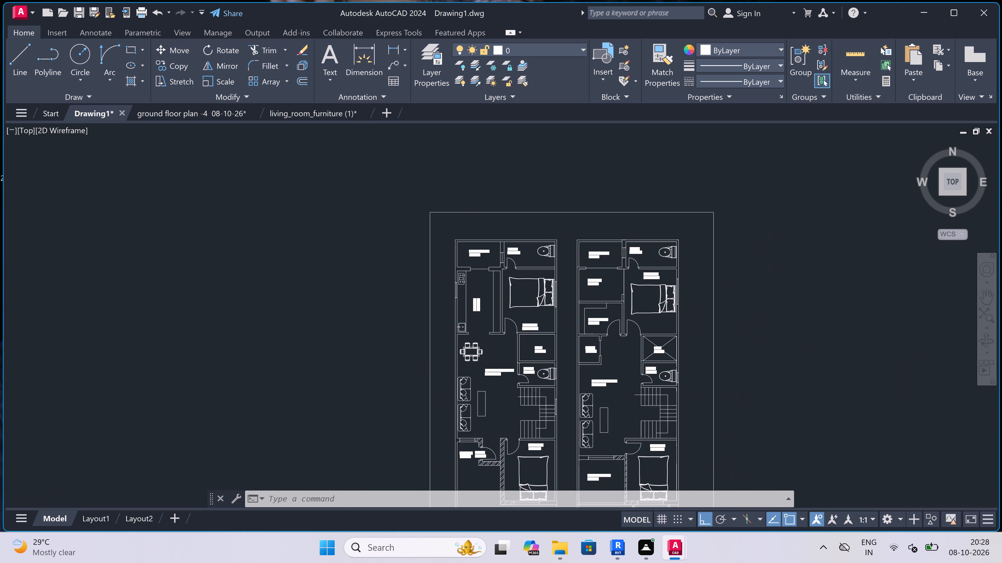
pyautogui.scroll(4, 521, 248)
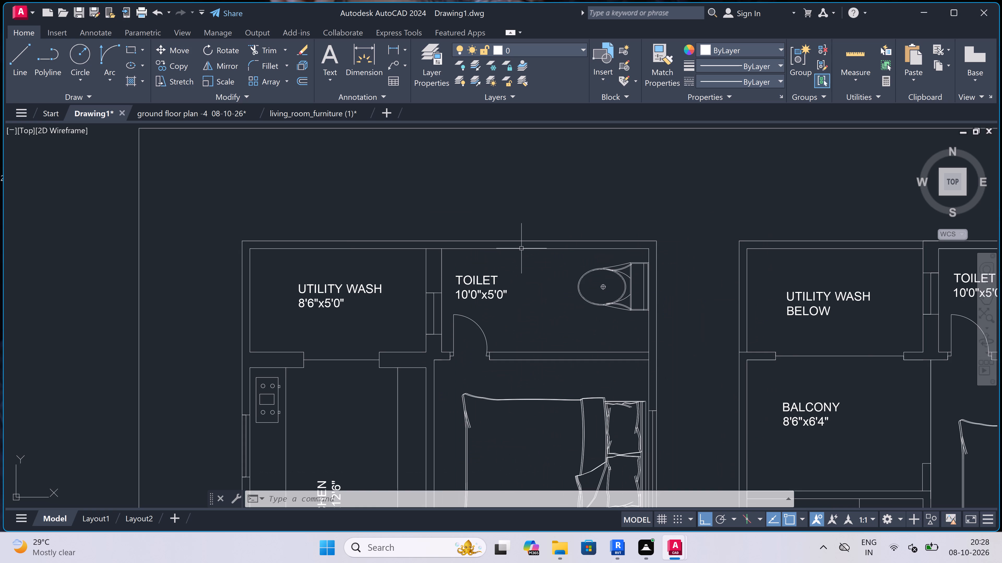
pyautogui.scroll(-3, 521, 248)
pyautogui.scroll(2, 451, 326)
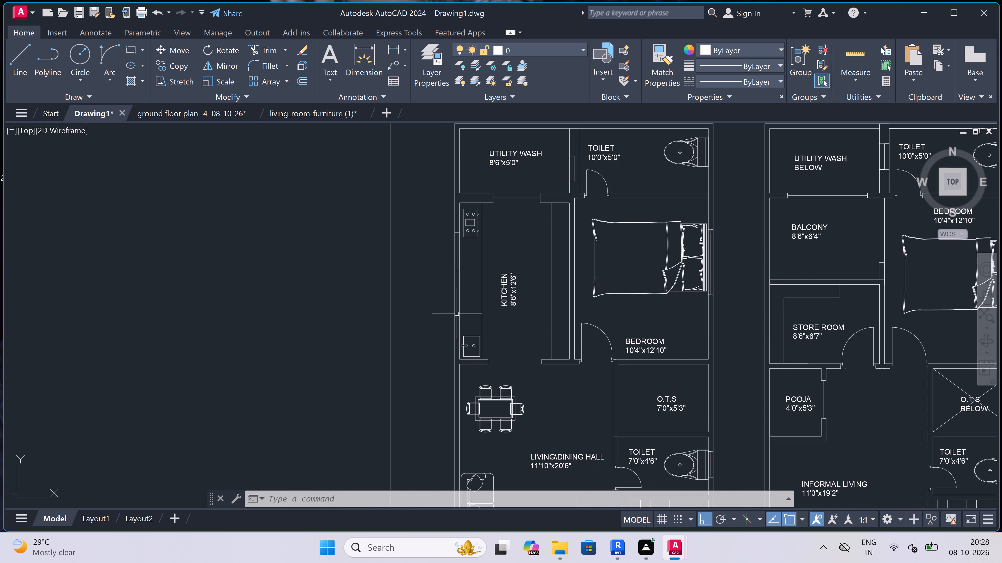
pyautogui.scroll(2, 475, 279)
pyautogui.scroll(-2, 475, 279)
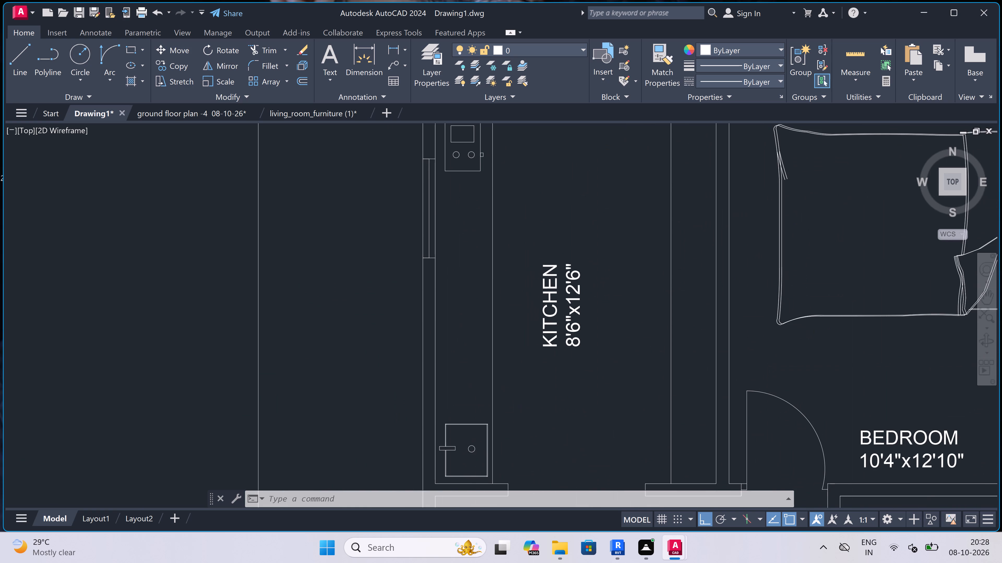
pyautogui.scroll(-1, 475, 279)
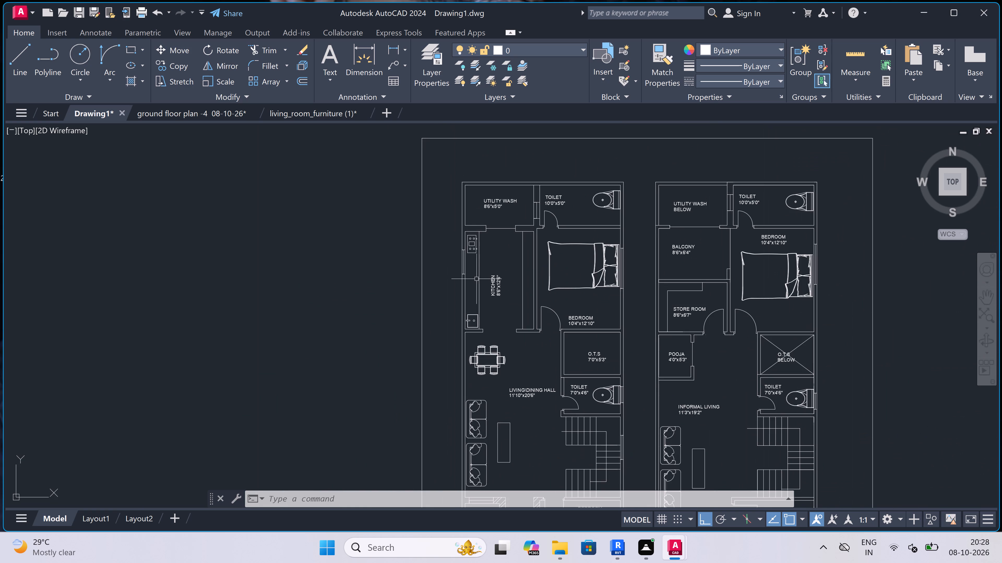
# Delete the diagonal wall hatches around the ground floor foyer and bedroom and around the first floor open terrace and balcony.
pyautogui.scroll(-1, 506, 323)
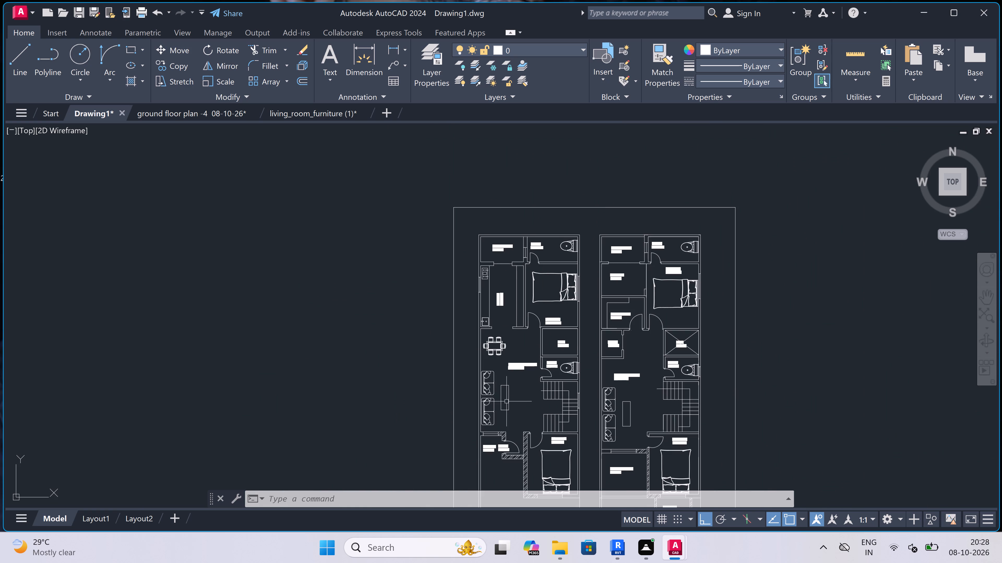
pyautogui.scroll(-2, 511, 397)
pyautogui.scroll(4, 511, 426)
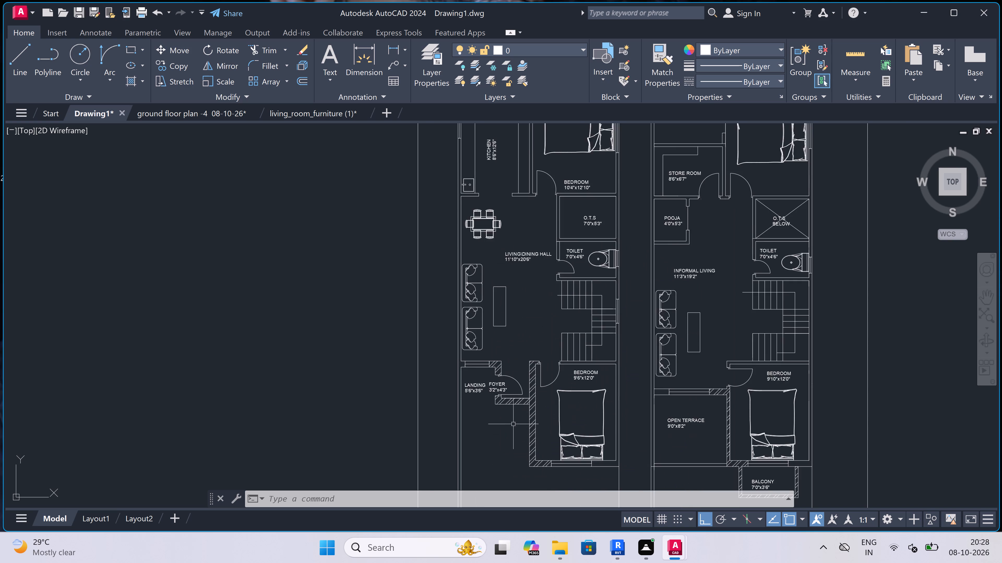
pyautogui.click(544, 379)
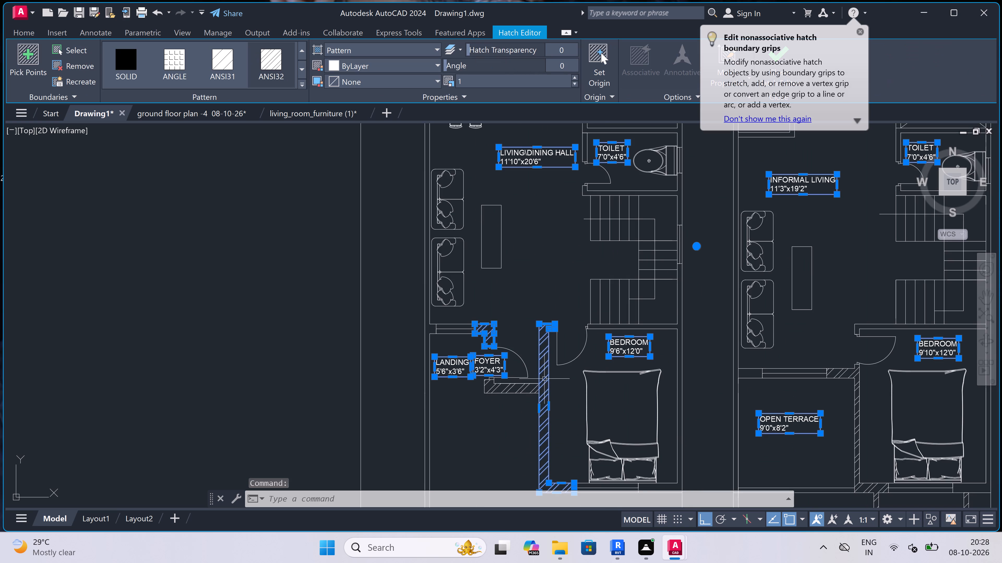
pyautogui.press('Delete')
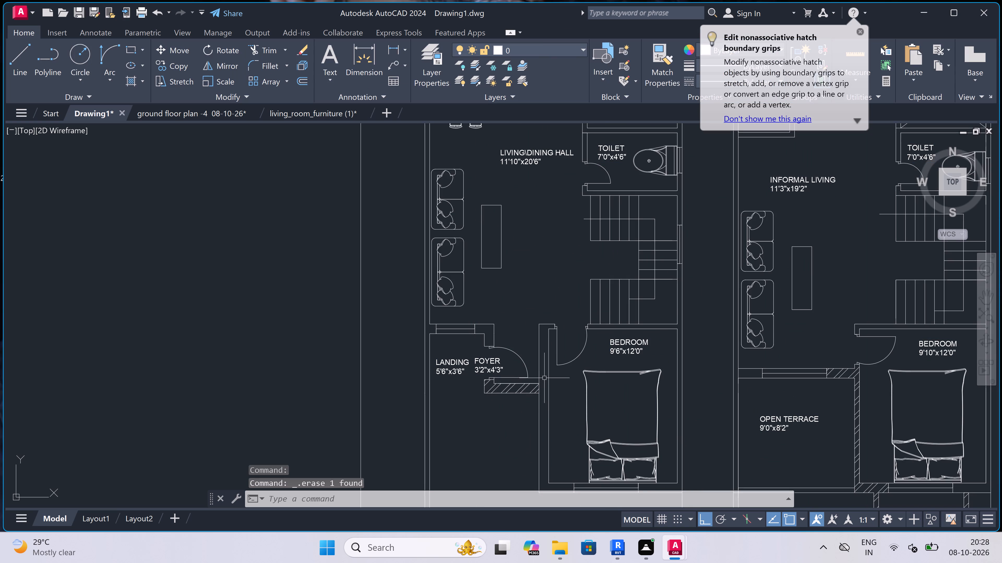
pyautogui.click(513, 388)
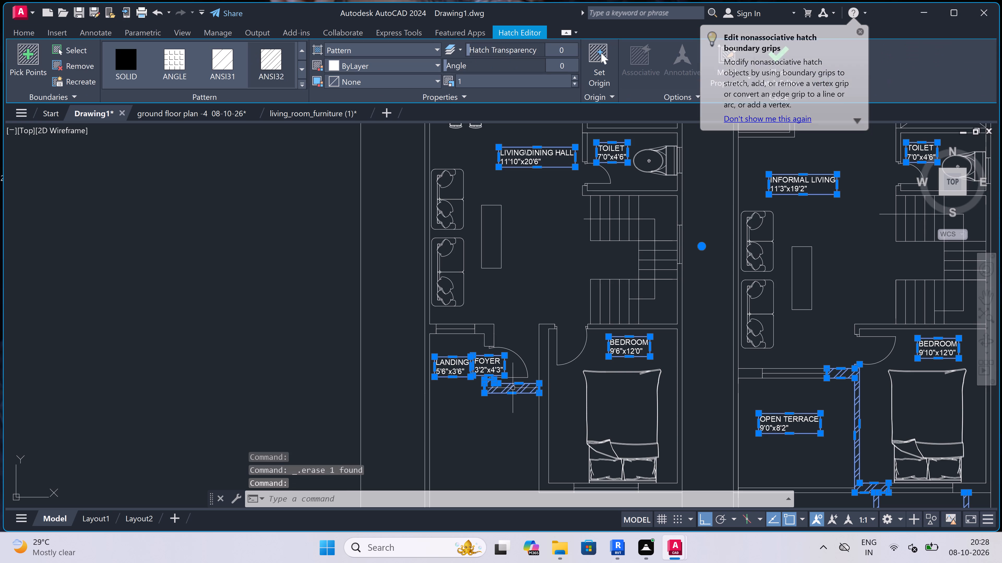
pyautogui.press('Delete')
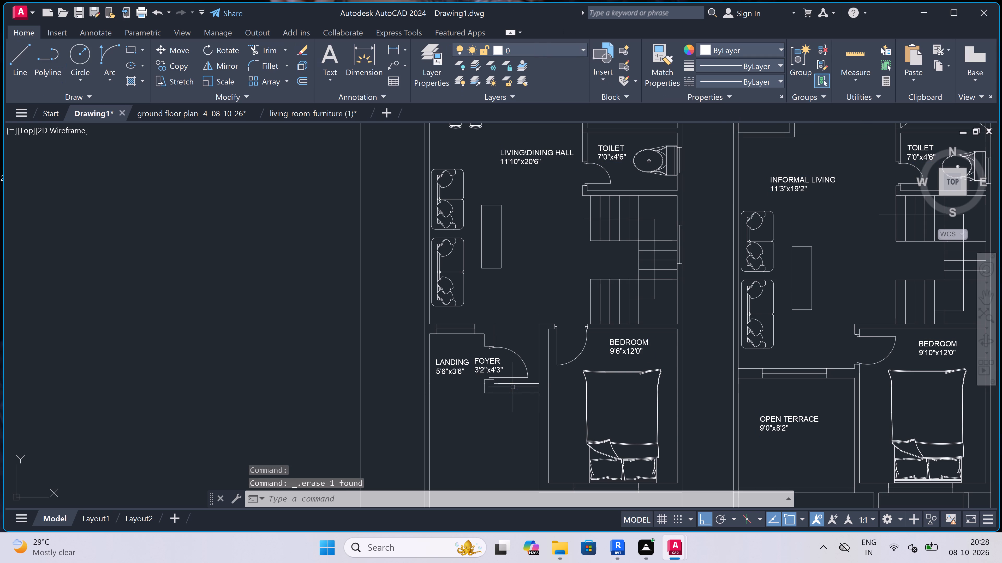
# Examine both floor plans as a whole, from the utility wash and toilets down to the plan titles.
pyautogui.scroll(-2, 513, 387)
pyautogui.scroll(-3, 546, 293)
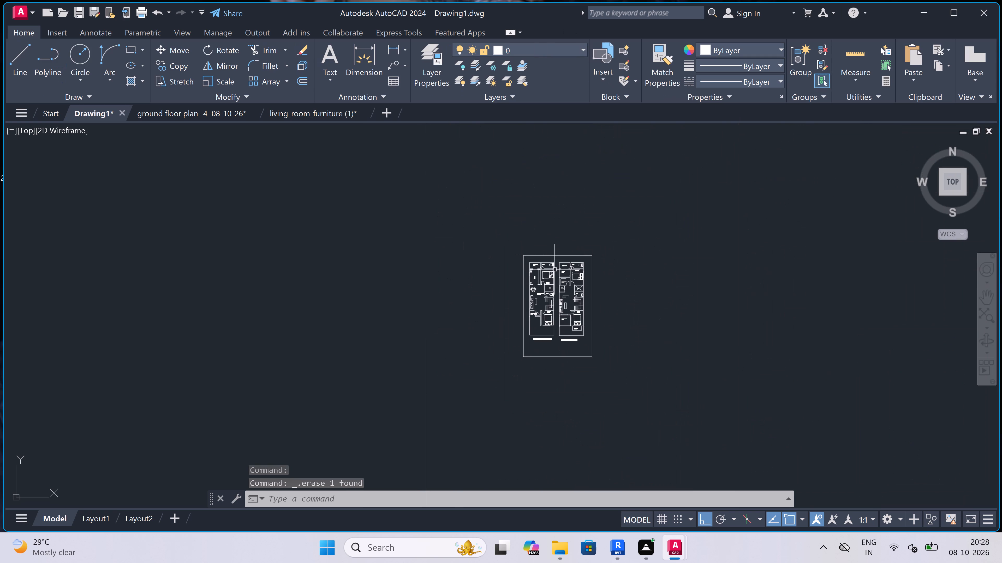
pyautogui.scroll(3, 558, 264)
pyautogui.scroll(3, 554, 237)
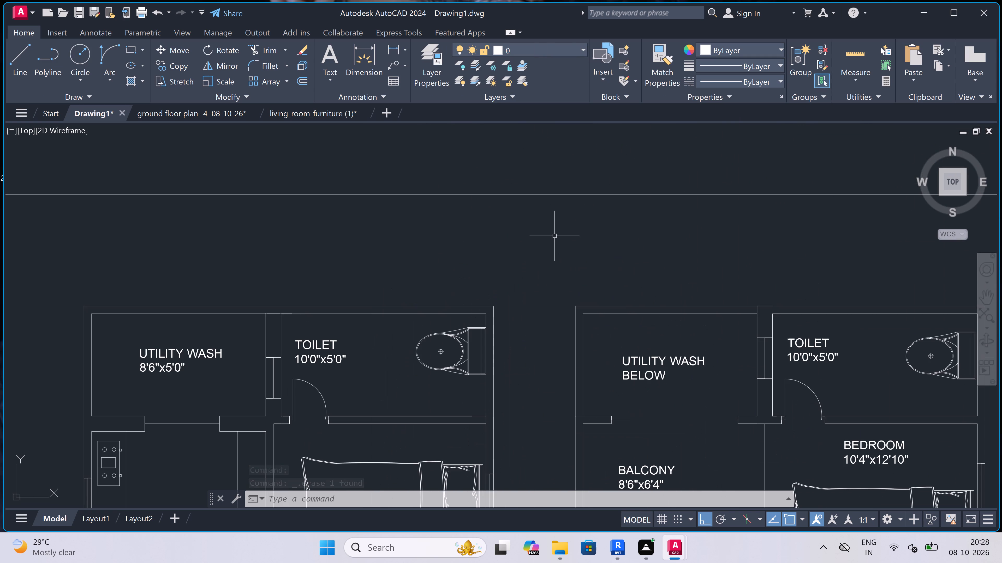
pyautogui.scroll(-5, 554, 236)
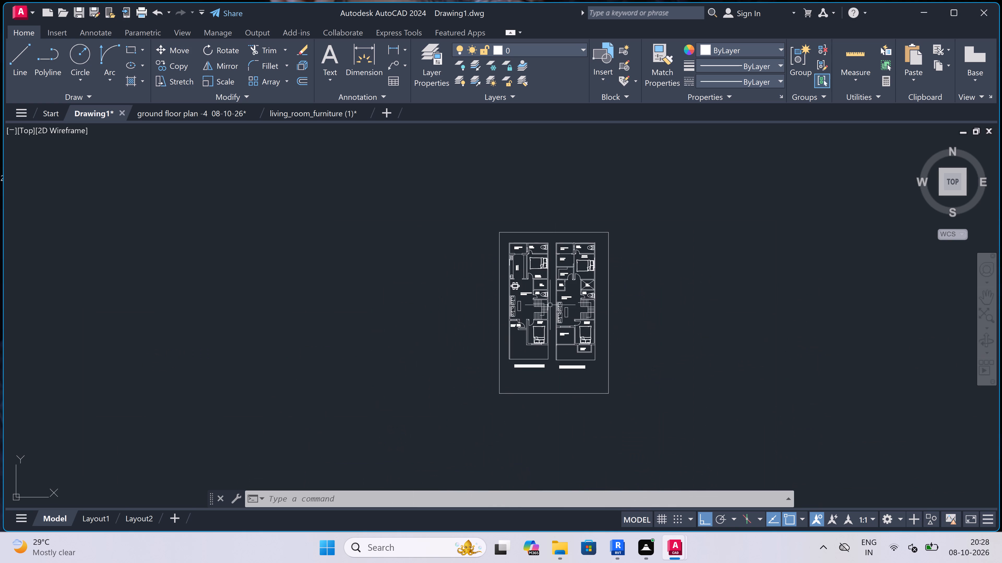
pyautogui.scroll(3, 545, 360)
pyautogui.scroll(-2, 545, 360)
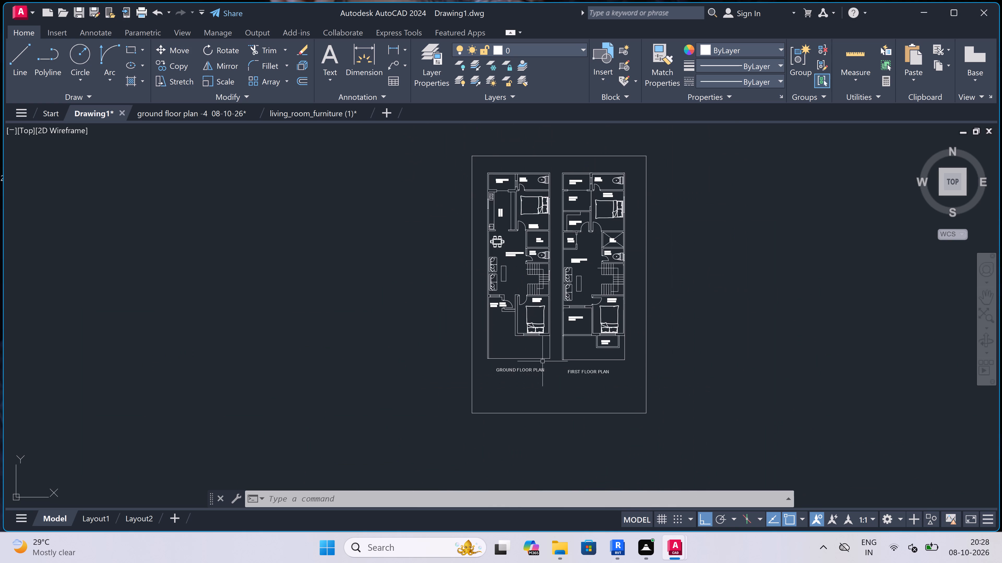
# Draw a horizontal underline about 17 ft long beneath the GROUND FLOOR PLAN title.
pyautogui.scroll(3, 520, 379)
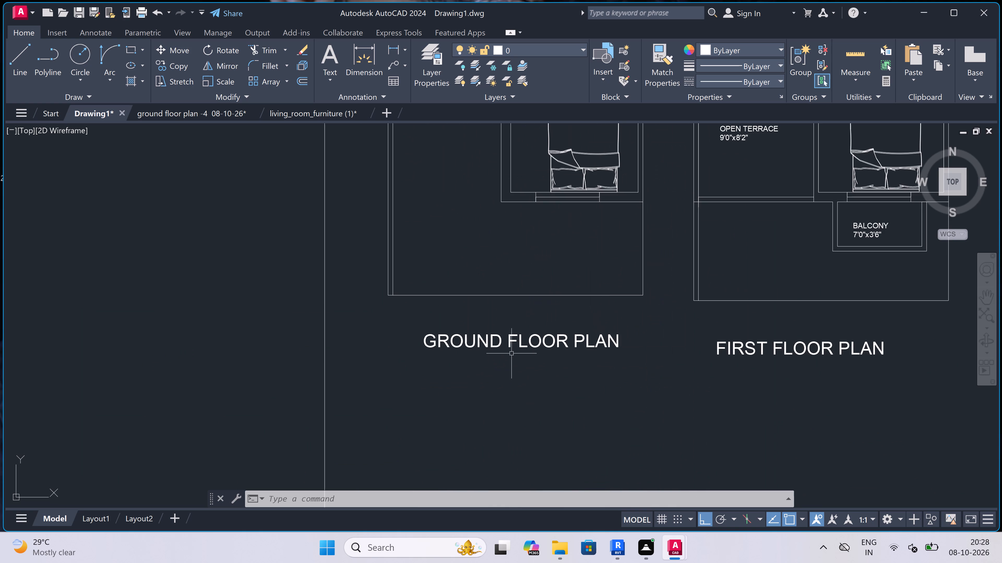
pyautogui.press('l')
pyautogui.press('space')
pyautogui.scroll(1, 430, 343)
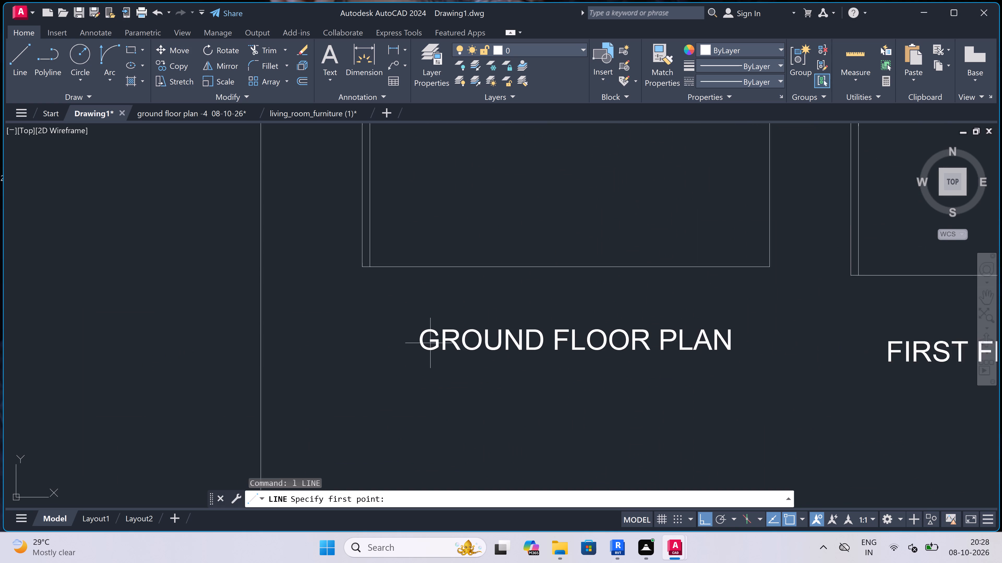
pyautogui.scroll(1, 430, 343)
pyautogui.click(392, 372)
pyautogui.moveTo(392, 372); pyautogui.dragTo(394, 372)
pyautogui.scroll(-1, 725, 396)
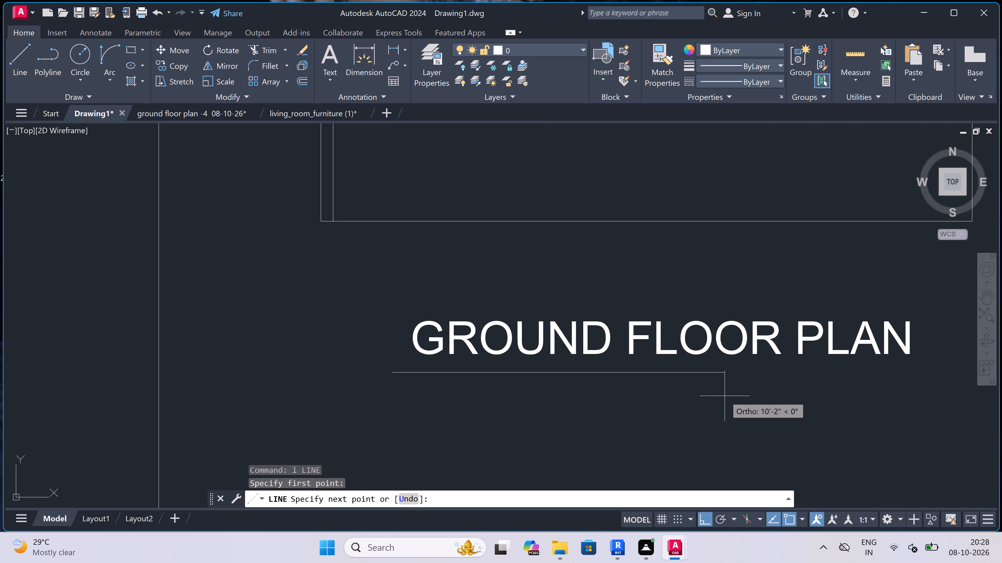
pyautogui.scroll(-2, 725, 396)
pyautogui.scroll(2, 786, 397)
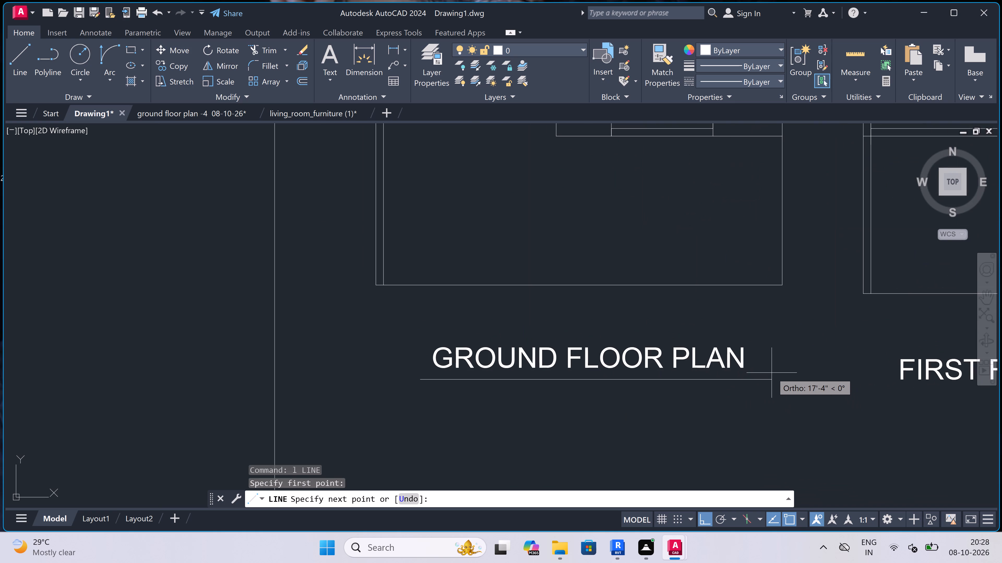
pyautogui.click(767, 382)
pyautogui.press('Escape')
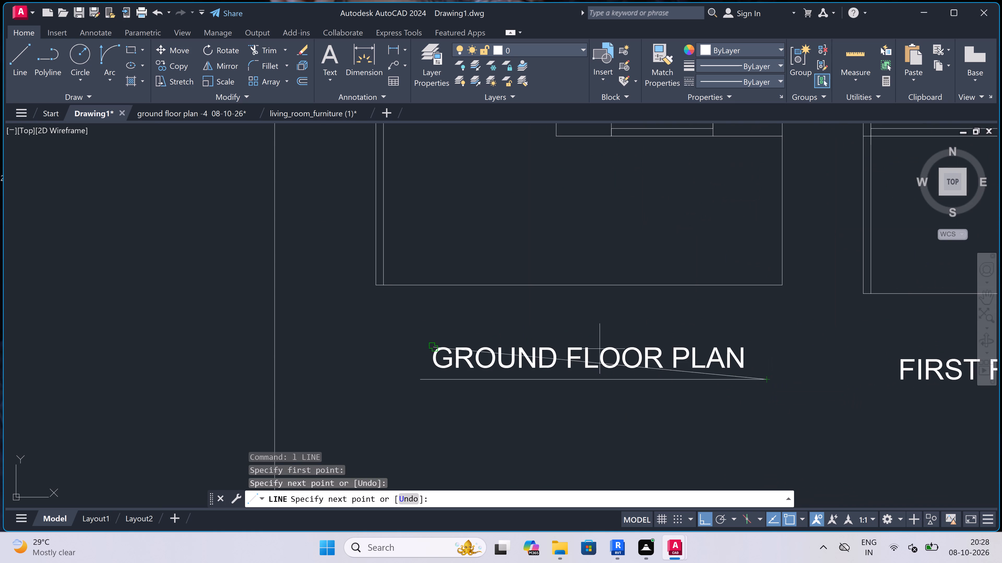
# Draw a horizontal underline about 13'-11" long beneath the FIRST FLOOR PLAN title.
pyautogui.scroll(-4, 550, 315)
pyautogui.scroll(3, 775, 341)
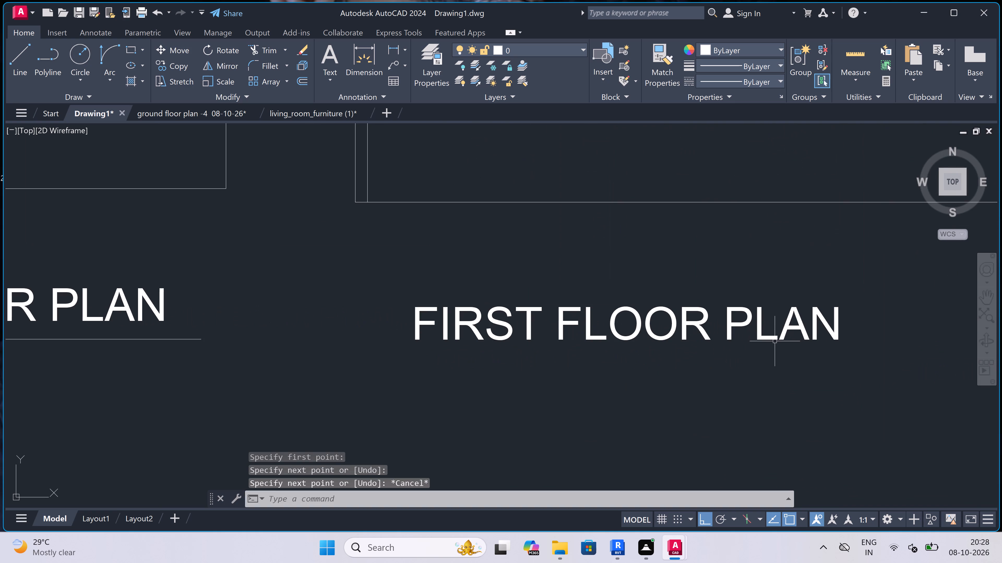
pyautogui.press('space')
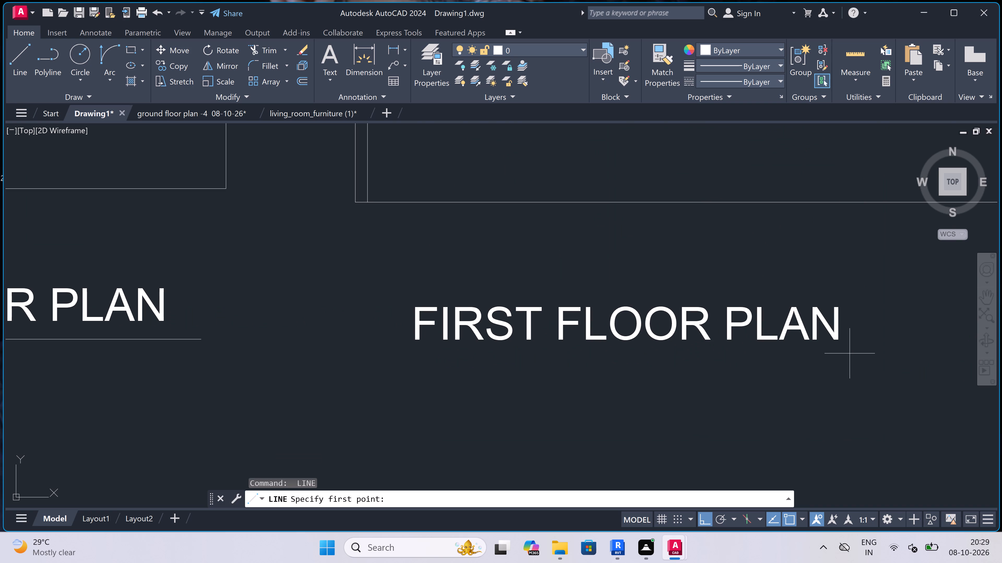
pyautogui.scroll(2, 849, 351)
pyautogui.click(857, 351)
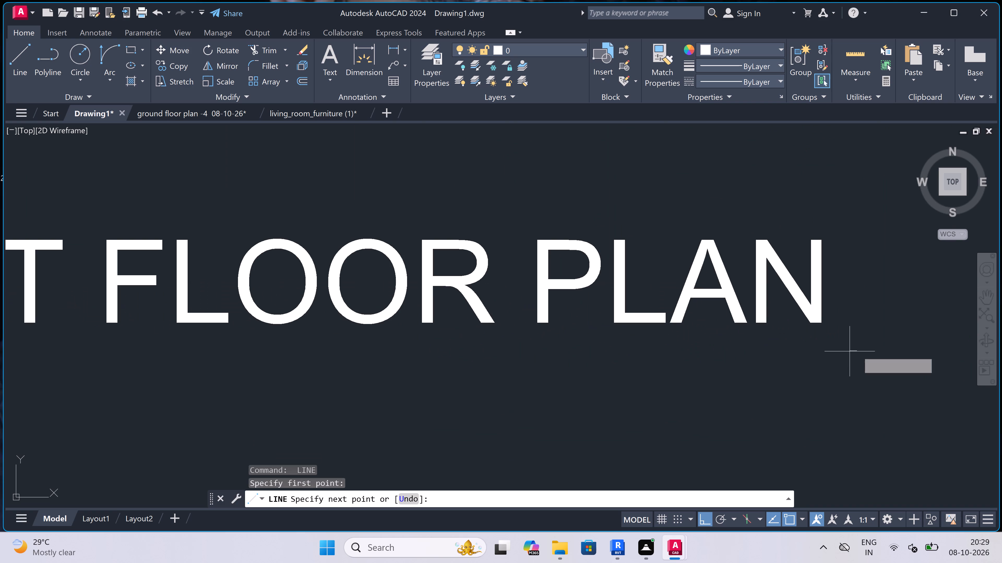
pyautogui.scroll(-5, 695, 355)
pyautogui.scroll(1, 547, 348)
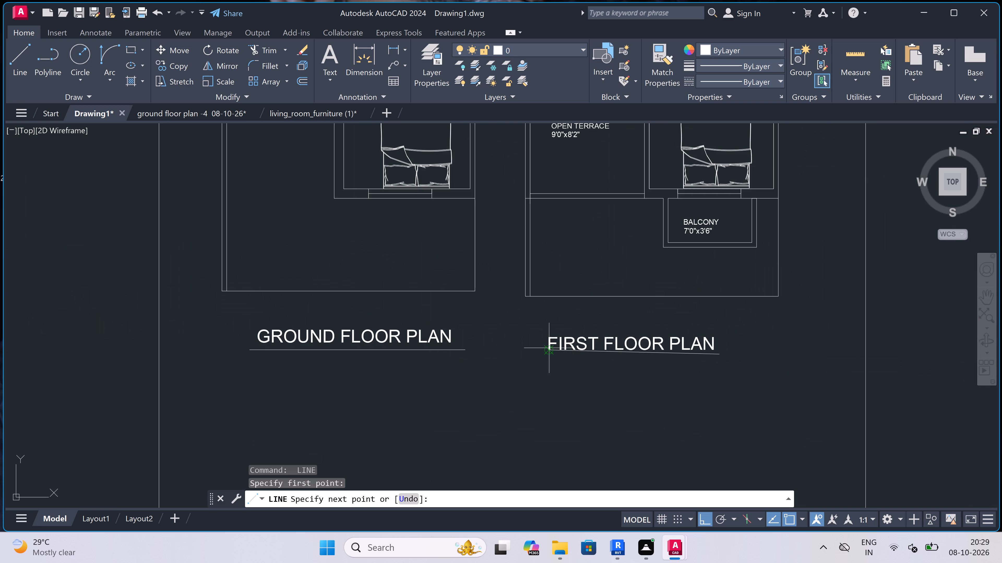
pyautogui.scroll(2, 547, 348)
pyautogui.scroll(3, 533, 365)
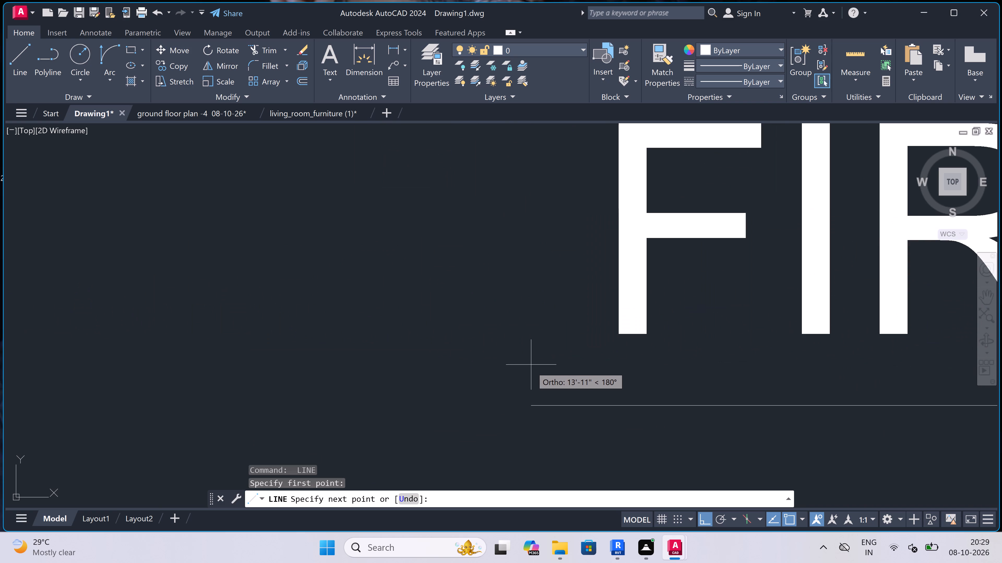
pyautogui.click(533, 403)
pyautogui.press('Escape')
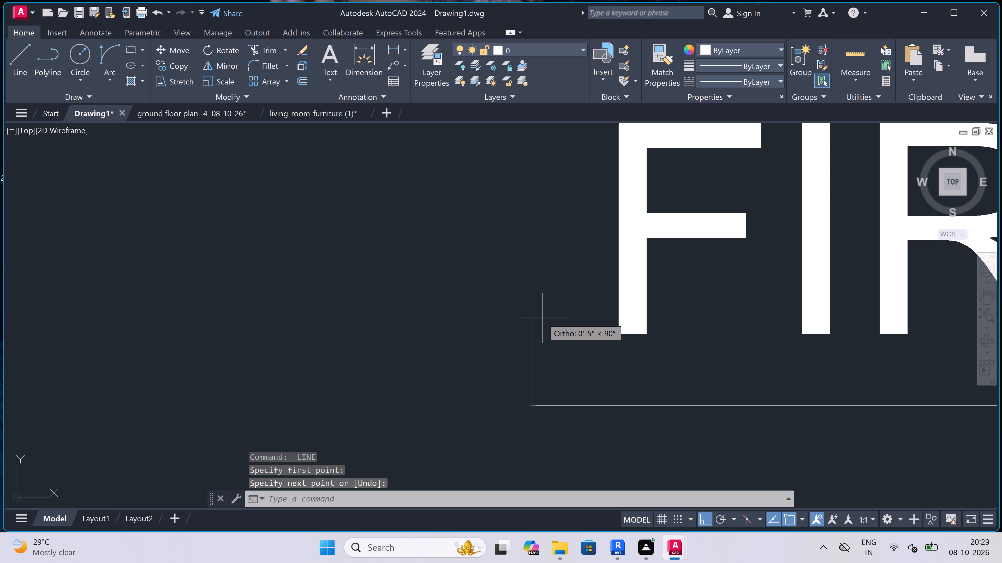
# Examine both floor plans as a whole, from the underlined titles up to the utility wash, toilets and bedrooms.
pyautogui.scroll(-9, 542, 318)
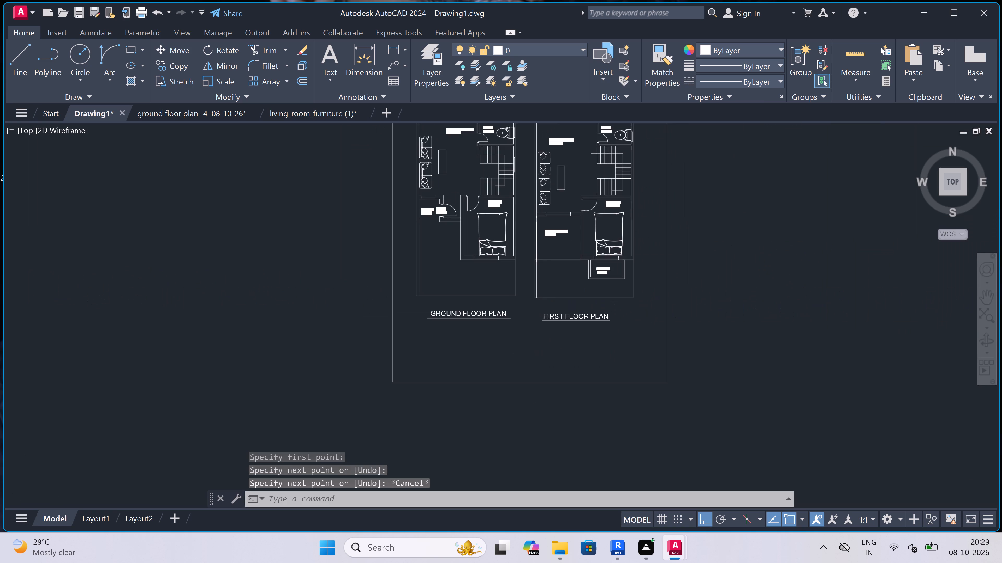
pyautogui.scroll(-1, 542, 319)
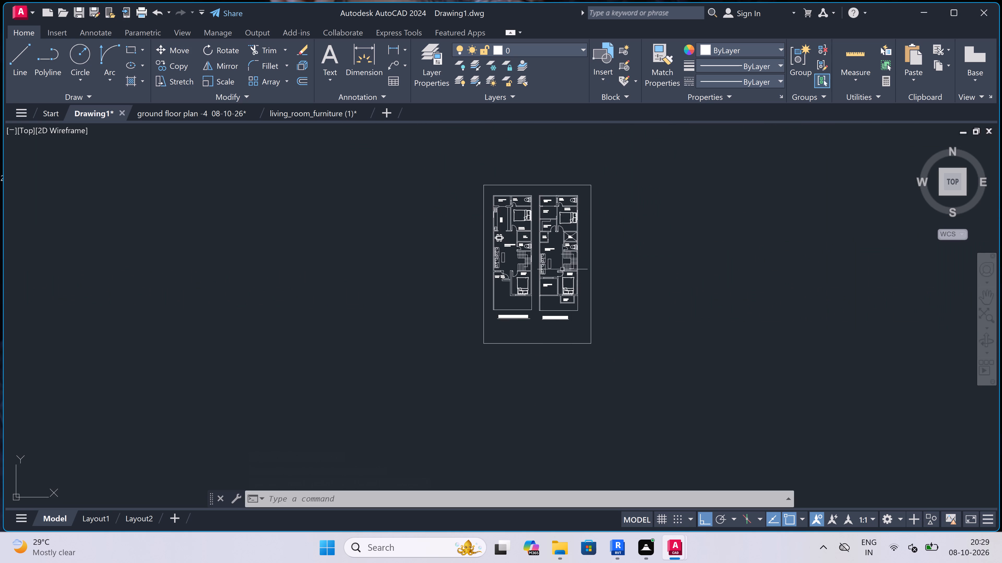
pyautogui.scroll(2, 571, 179)
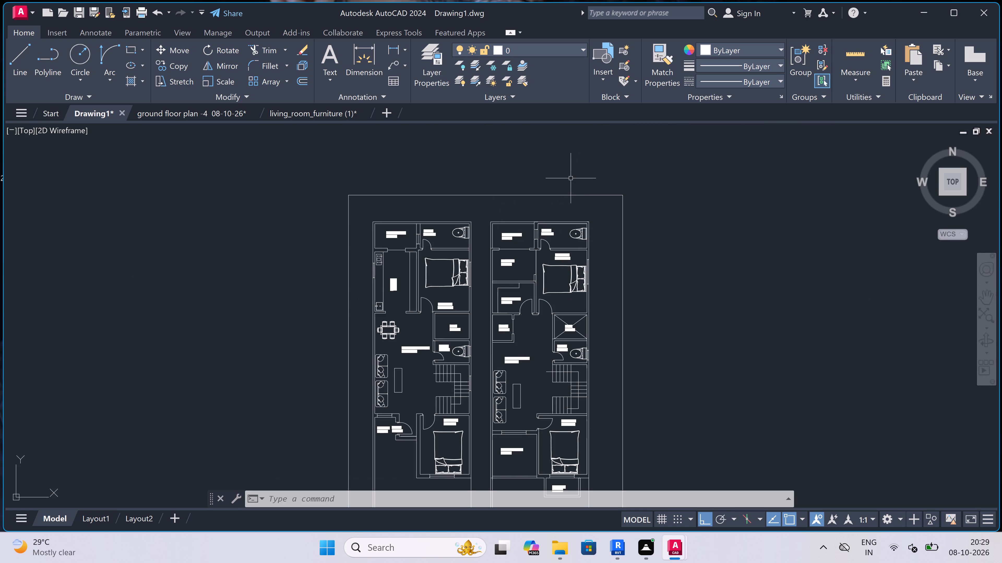
pyautogui.scroll(2, 523, 213)
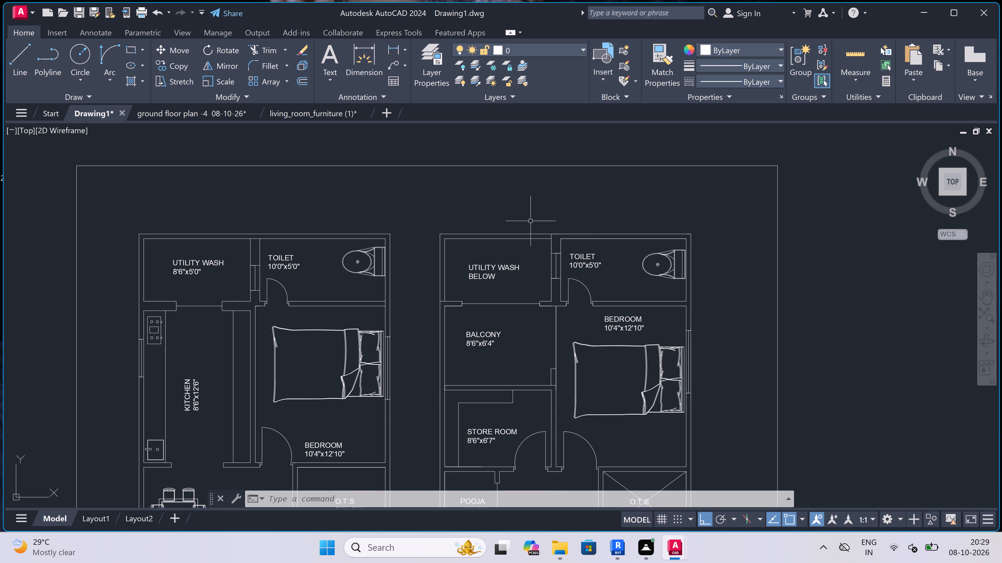
pyautogui.press('Escape')
pyautogui.scroll(-1, 531, 227)
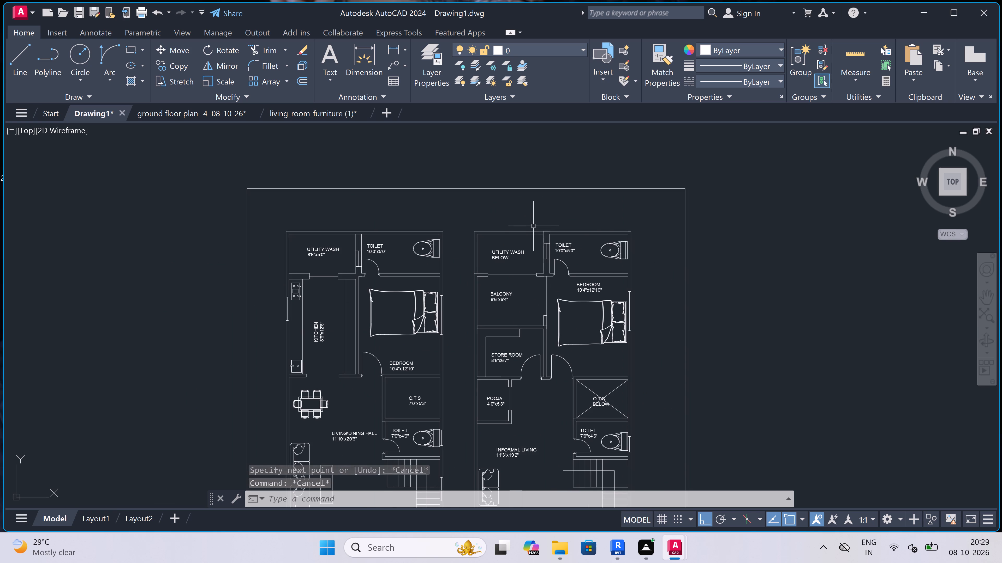
pyautogui.scroll(1, 591, 229)
pyautogui.scroll(-2, 591, 229)
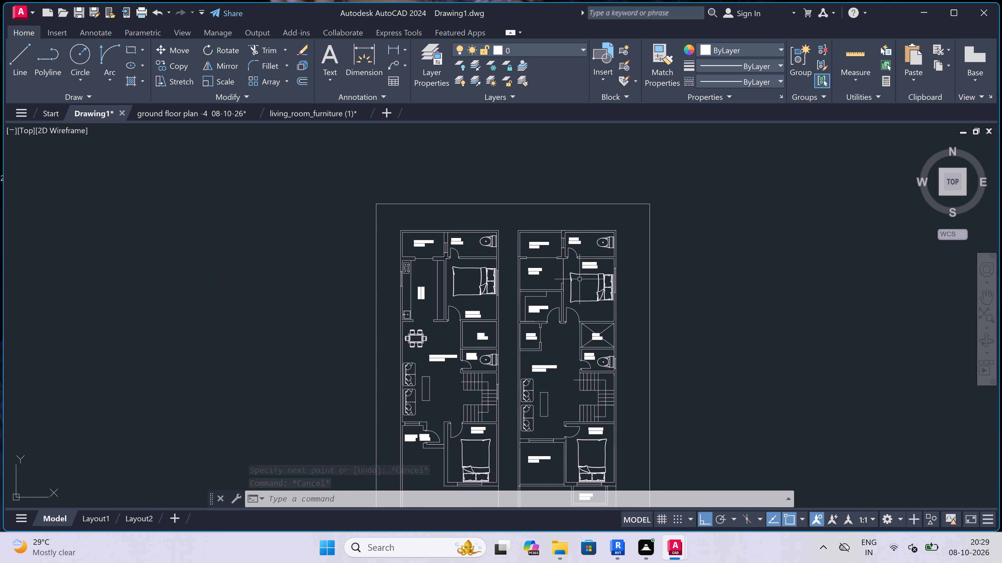
# Trim away the vertical line between the first floor balcony and bedroom, from the upper wall down to the short wall stub.
pyautogui.scroll(3, 547, 276)
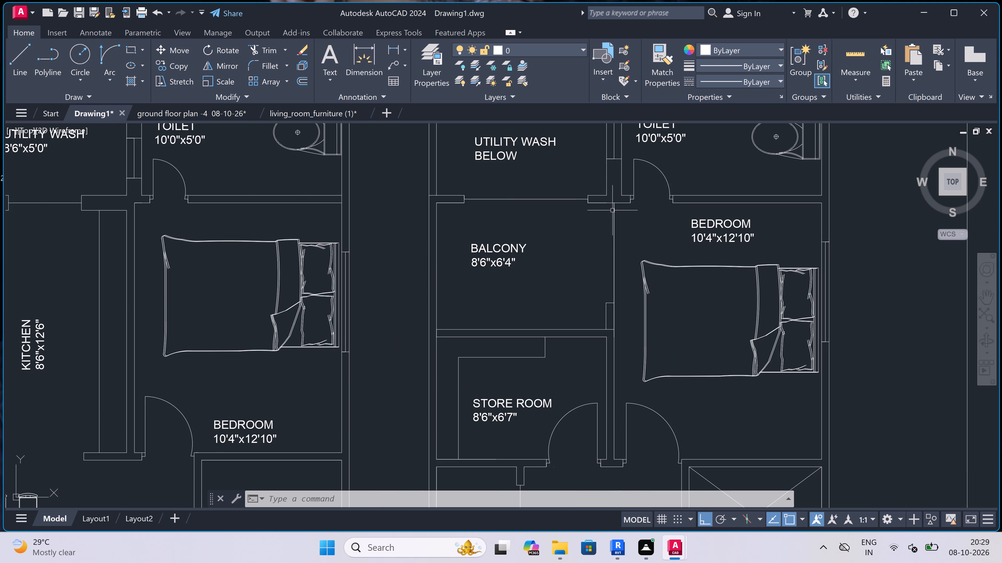
pyautogui.scroll(1, 612, 210)
pyautogui.click(627, 232)
pyautogui.doubleClick(582, 259)
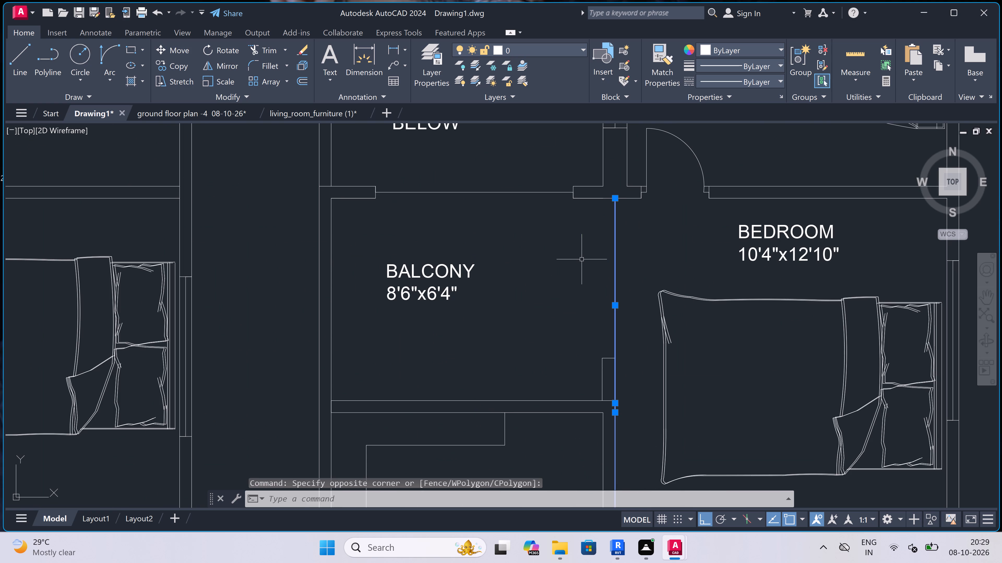
pyautogui.press('Escape')
pyautogui.write('tr')
pyautogui.press('space')
pyautogui.doubleClick(619, 262)
pyautogui.click(602, 267)
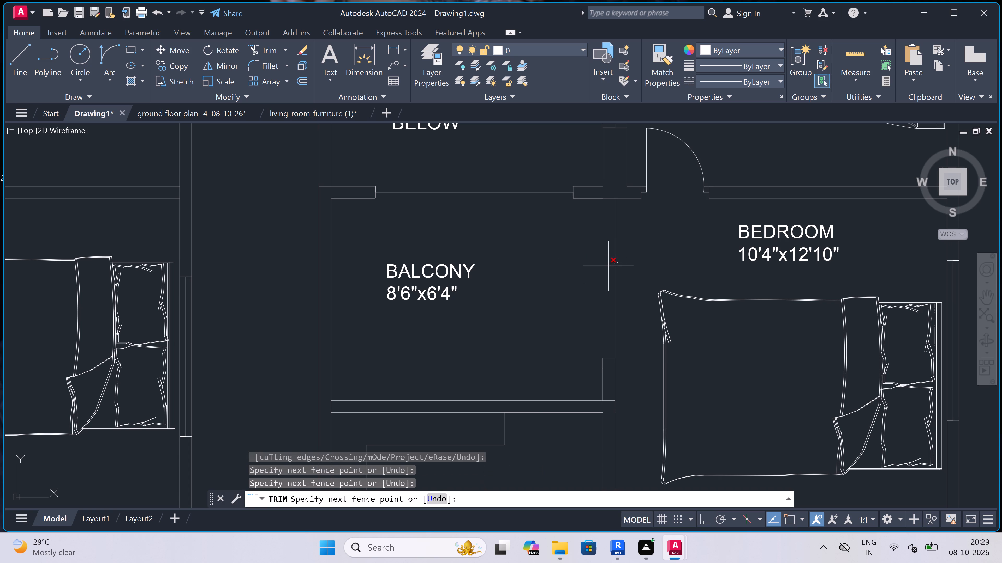
pyautogui.press('Escape')
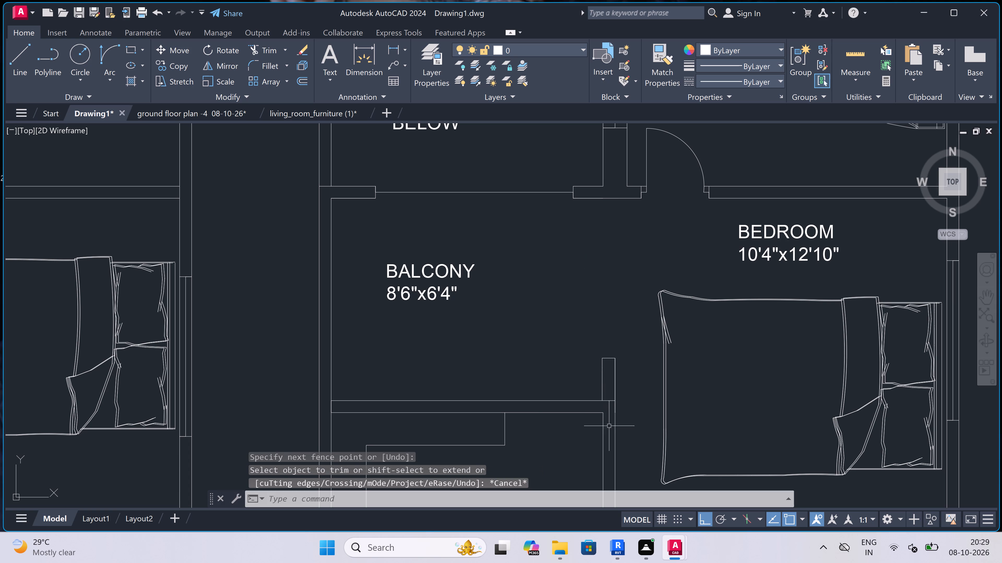
# Trim the short horizontal line crossing the base of the wall stub at the balcony's lower corner beside the bedroom.
pyautogui.press('space')
pyautogui.scroll(2, 604, 415)
pyautogui.click(612, 399)
pyautogui.doubleClick(622, 354)
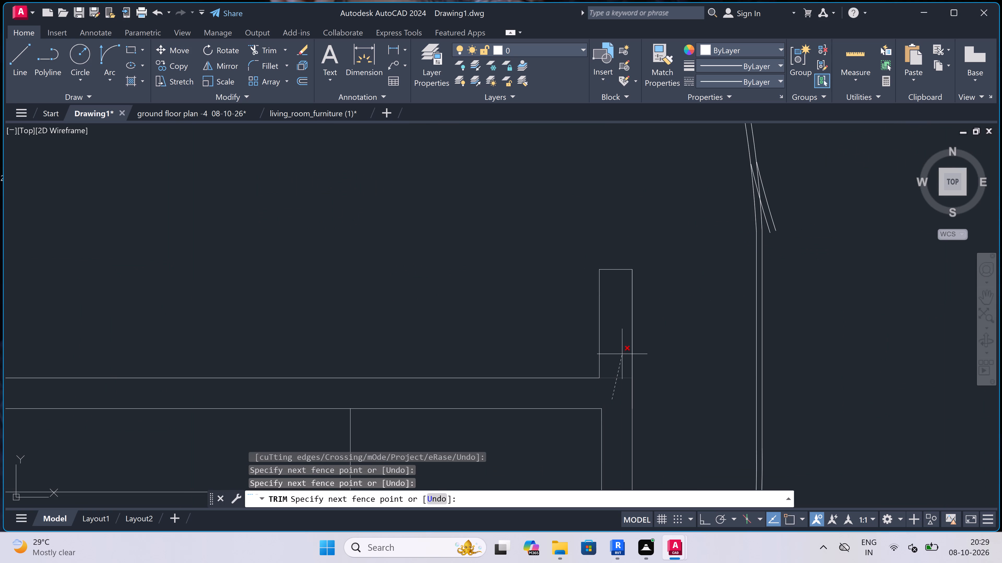
pyautogui.press('Escape')
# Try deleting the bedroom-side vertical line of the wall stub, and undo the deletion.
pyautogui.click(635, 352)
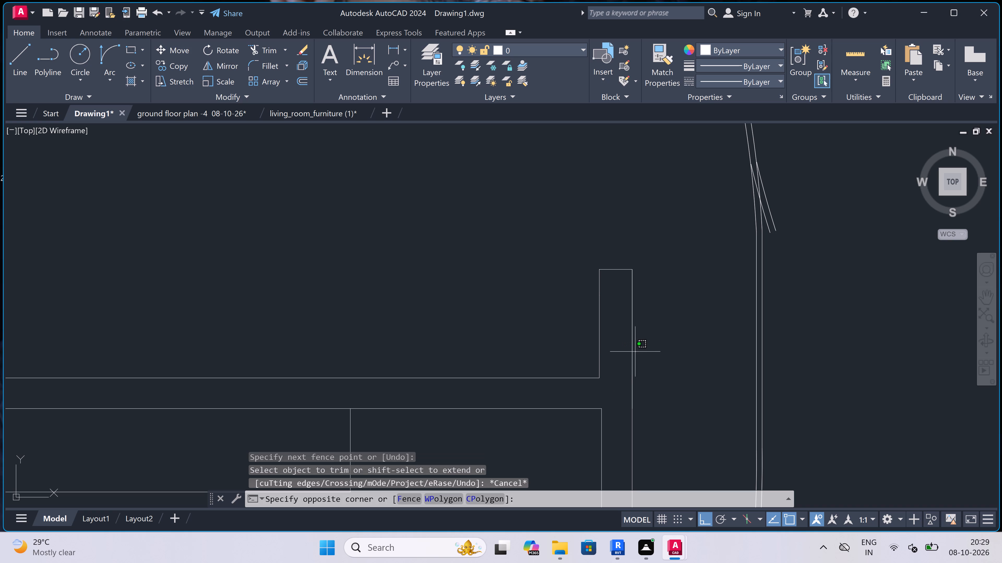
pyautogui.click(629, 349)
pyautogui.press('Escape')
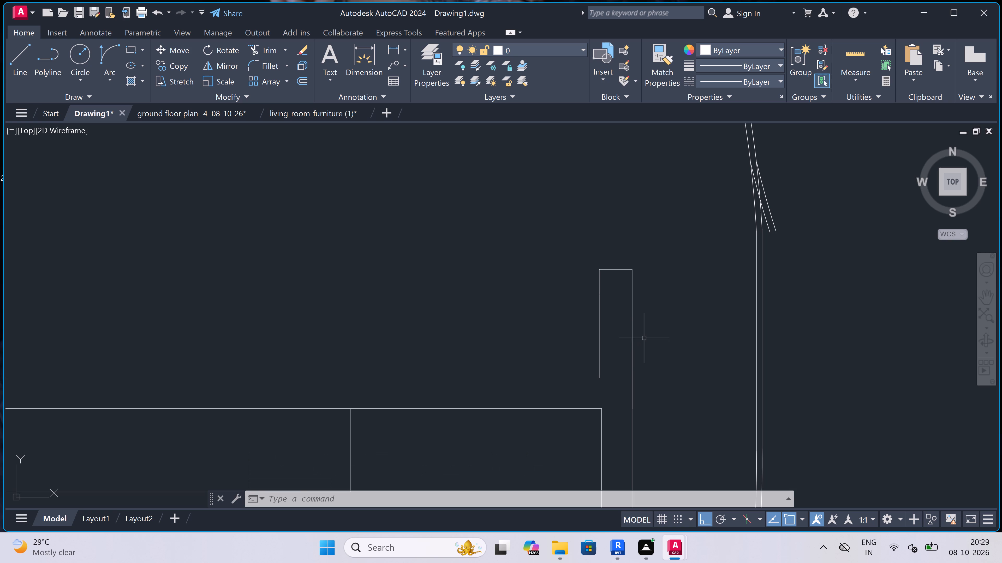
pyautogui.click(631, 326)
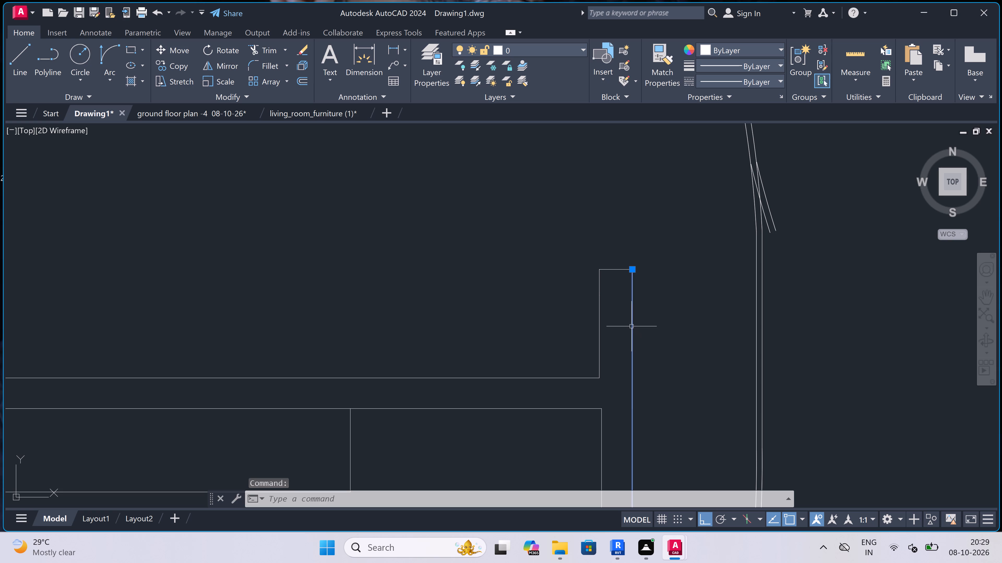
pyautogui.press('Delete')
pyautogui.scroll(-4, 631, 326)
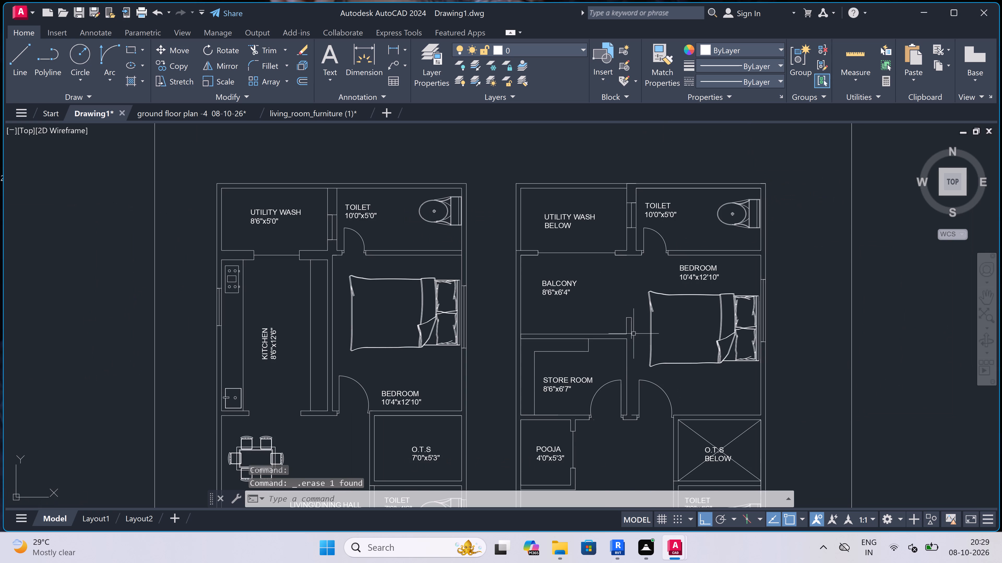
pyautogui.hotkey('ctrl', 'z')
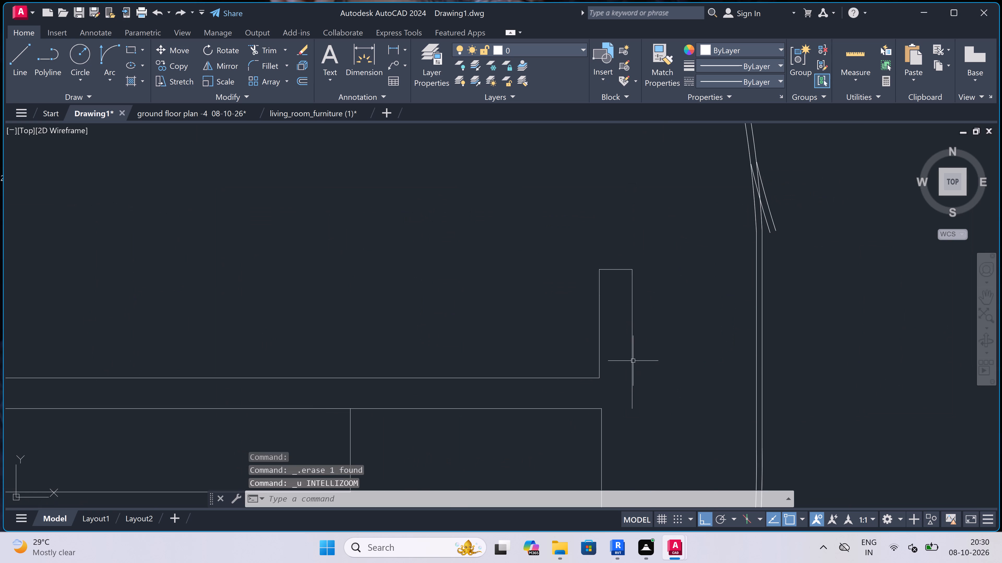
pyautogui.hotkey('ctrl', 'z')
# Draw a vertical line from the midpoint of the wall stub's top edge up to the wall above, between balcony and bedroom.
pyautogui.scroll(-4, 633, 349)
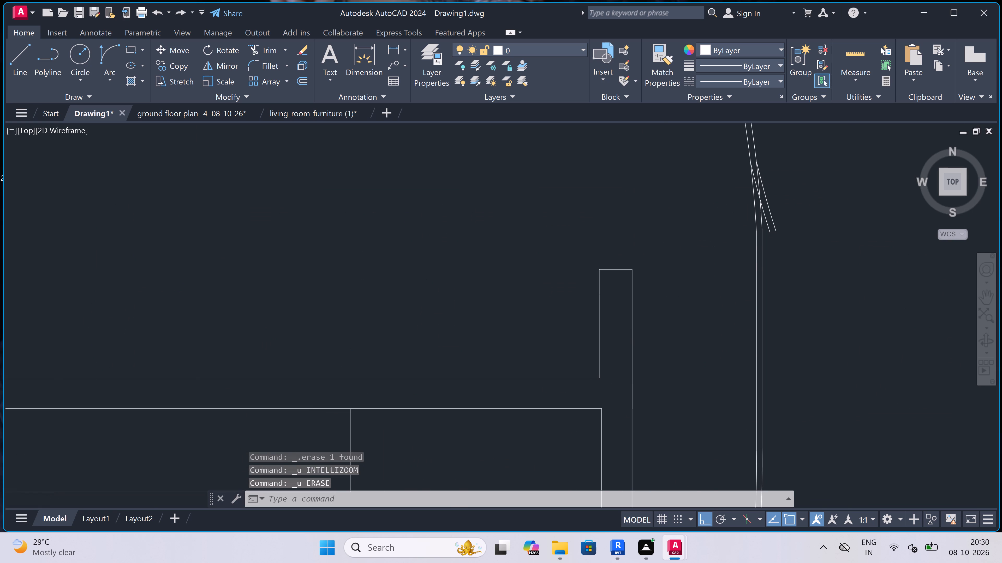
pyautogui.scroll(-2, 633, 340)
pyautogui.scroll(3, 635, 306)
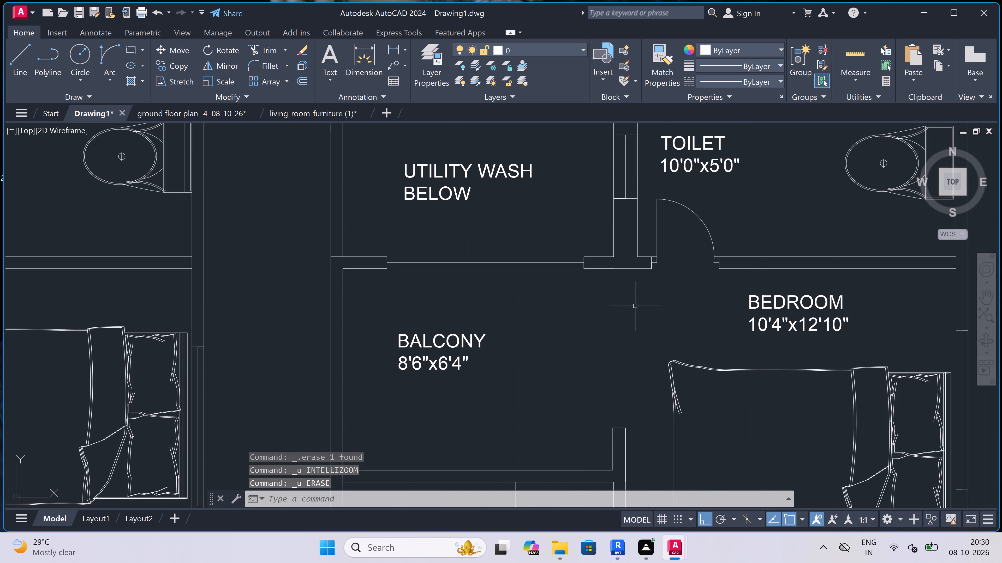
pyautogui.write('l')
pyautogui.press('space')
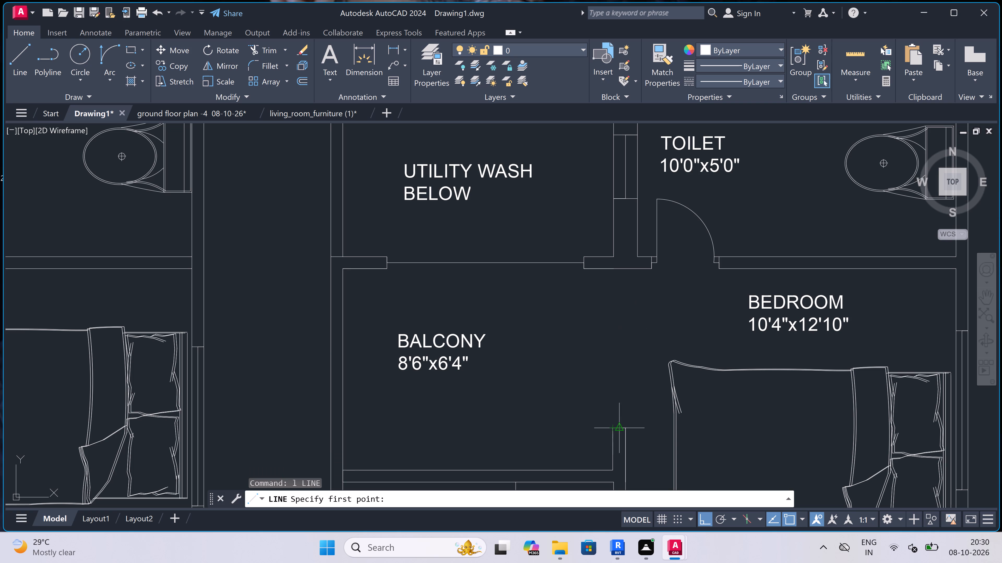
pyautogui.click(620, 425)
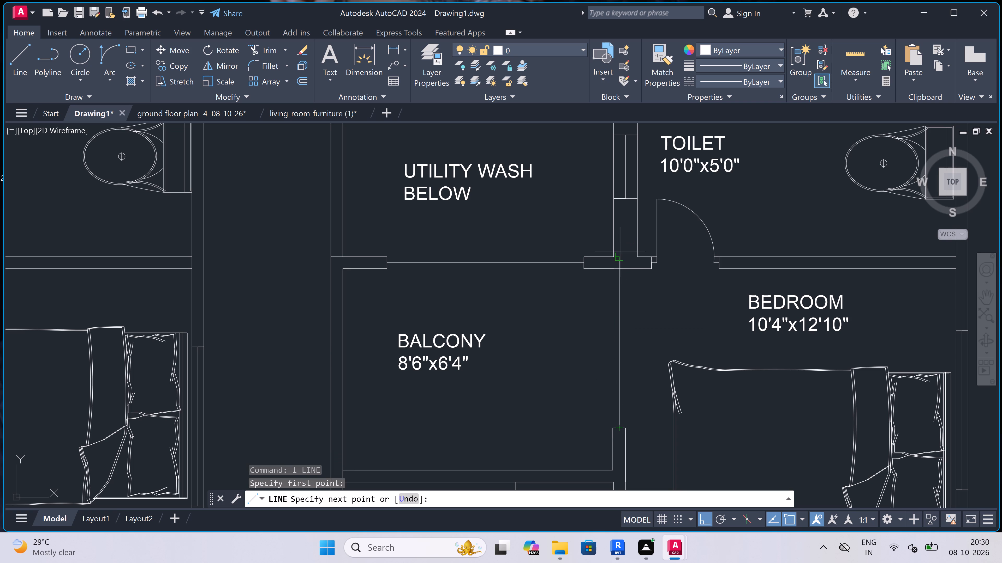
pyautogui.scroll(3, 616, 270)
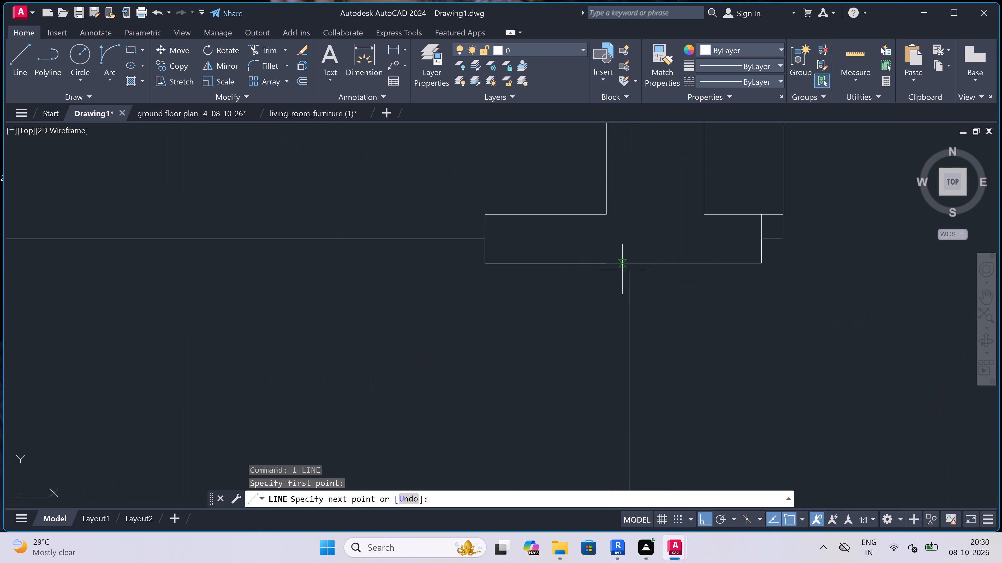
pyautogui.click(632, 264)
pyautogui.press('Escape')
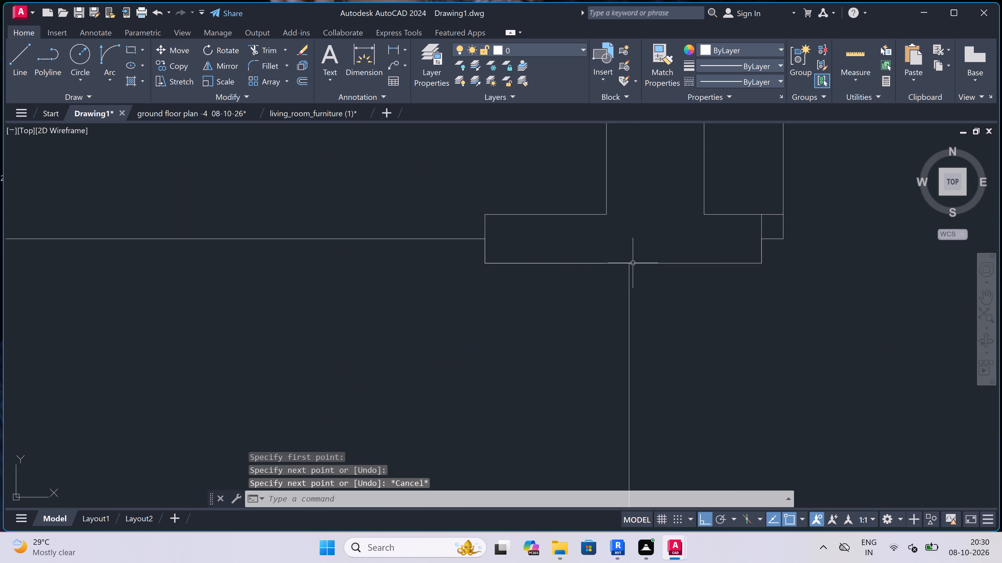
pyautogui.scroll(-5, 633, 263)
pyautogui.scroll(2, 631, 299)
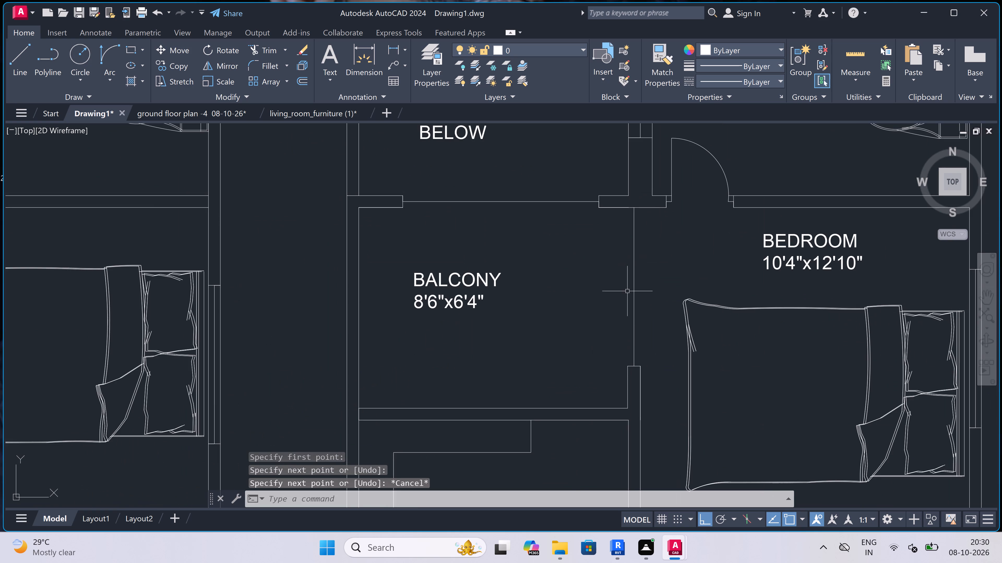
# Draw a rectangle just inside the outline of the centre table beside the sofas in the first floor informal living room.
pyautogui.scroll(-4, 627, 288)
pyautogui.scroll(3, 602, 312)
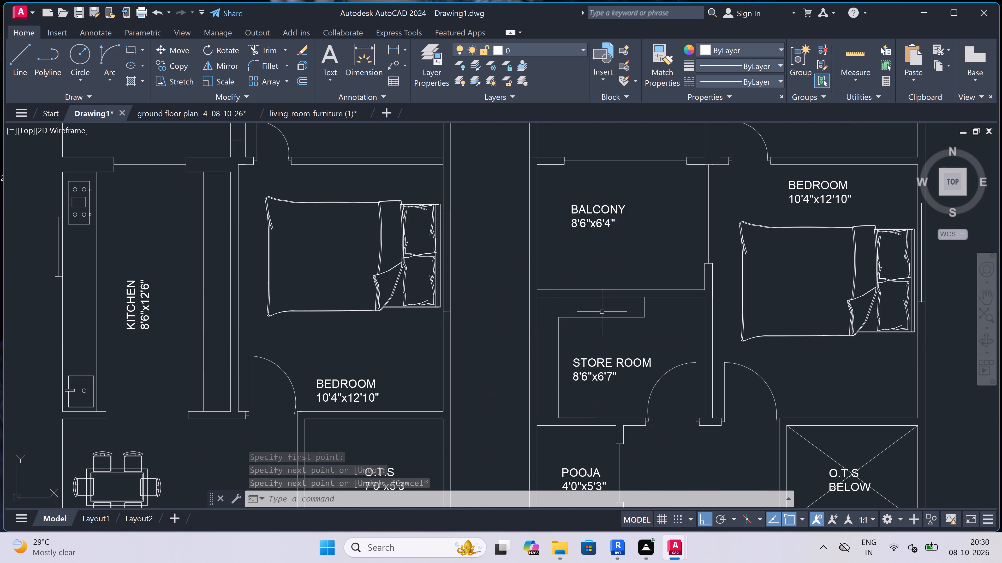
pyautogui.scroll(-2, 602, 311)
pyautogui.scroll(3, 601, 348)
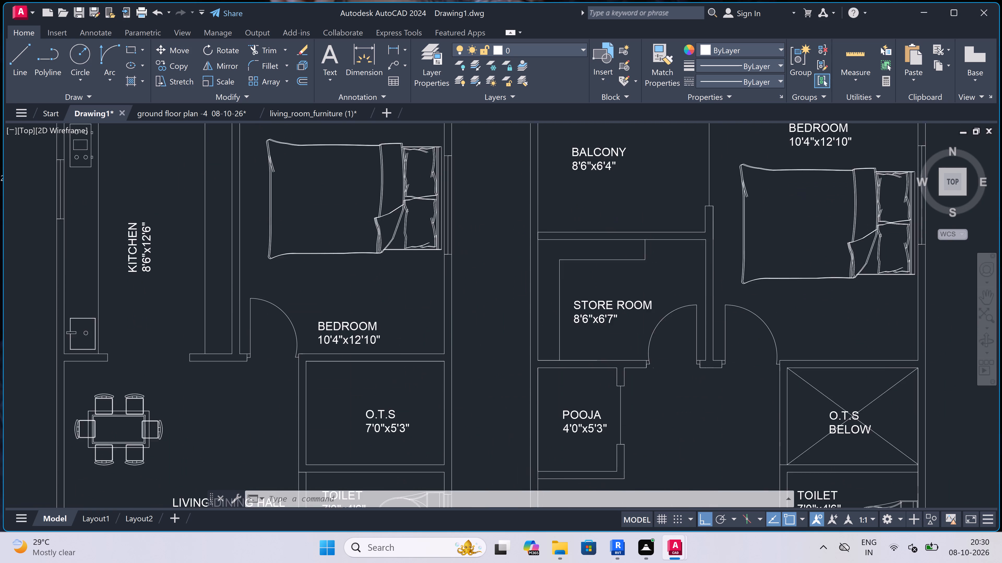
pyautogui.scroll(-5, 605, 315)
pyautogui.scroll(4, 604, 412)
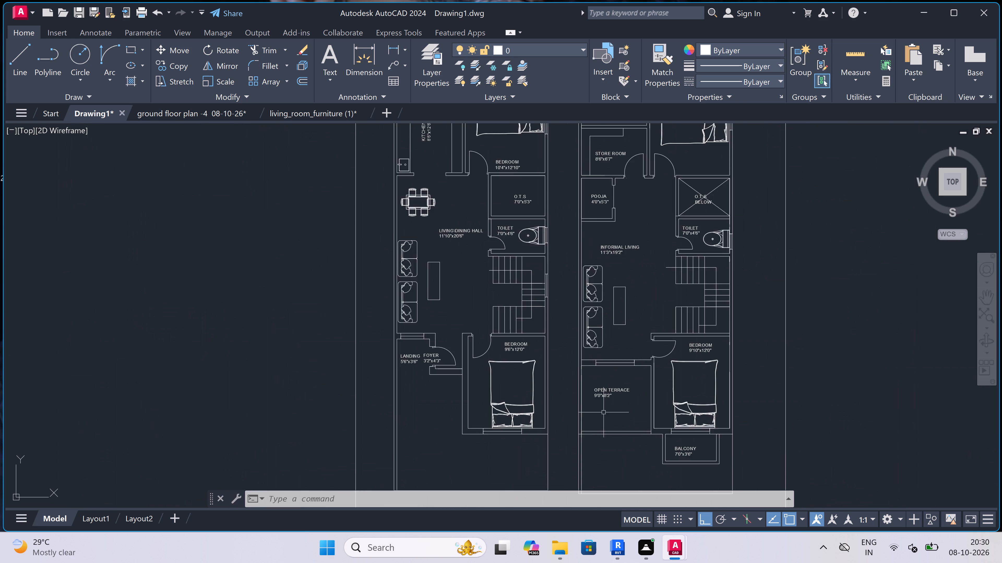
pyautogui.scroll(-2, 604, 378)
pyautogui.scroll(2, 614, 264)
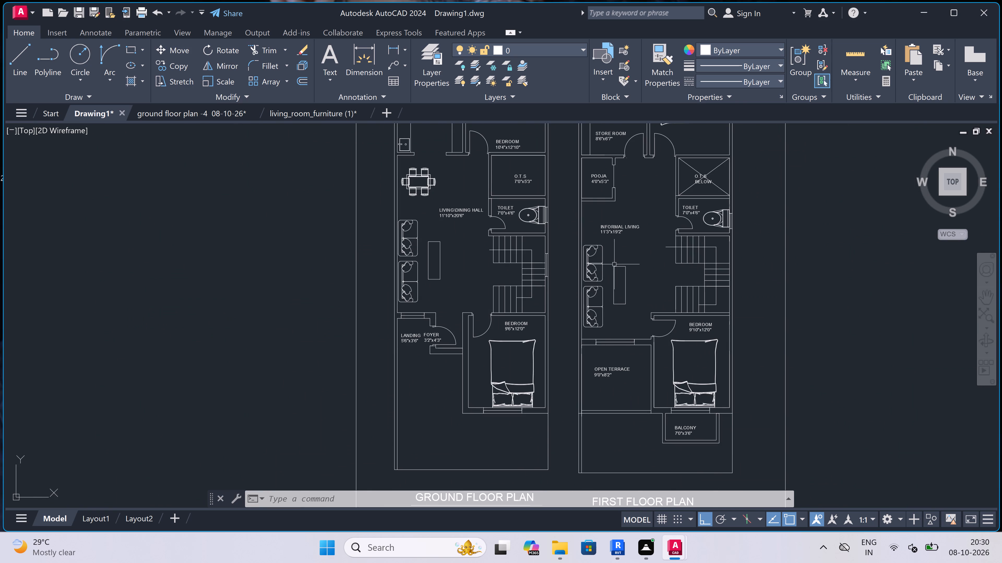
pyautogui.scroll(1, 614, 264)
pyautogui.write('rec')
pyautogui.press('space')
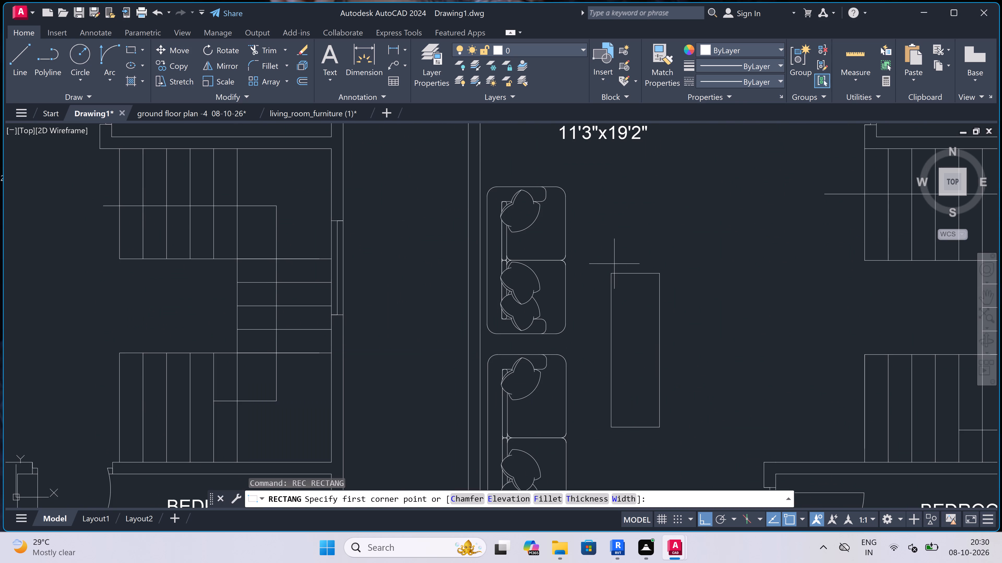
pyautogui.scroll(3, 617, 276)
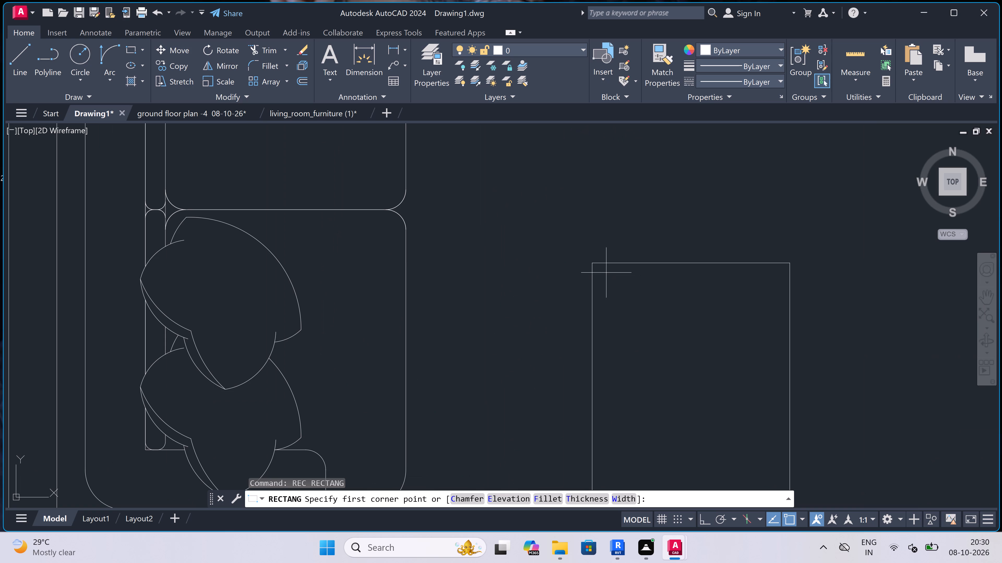
pyautogui.scroll(1, 606, 273)
pyautogui.click(599, 272)
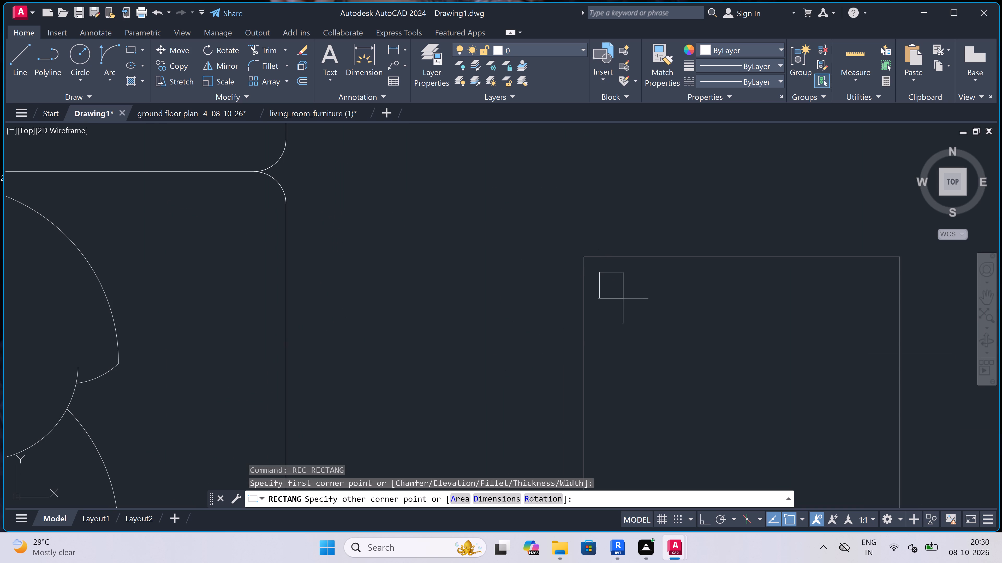
pyautogui.scroll(-5, 628, 307)
pyautogui.scroll(1, 641, 409)
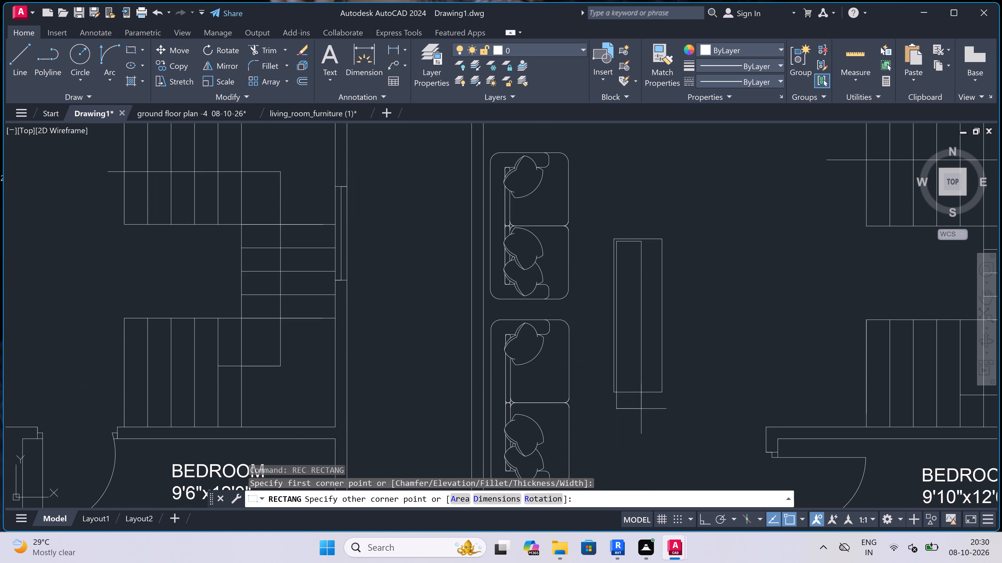
pyautogui.scroll(2, 657, 383)
pyautogui.scroll(-1, 657, 387)
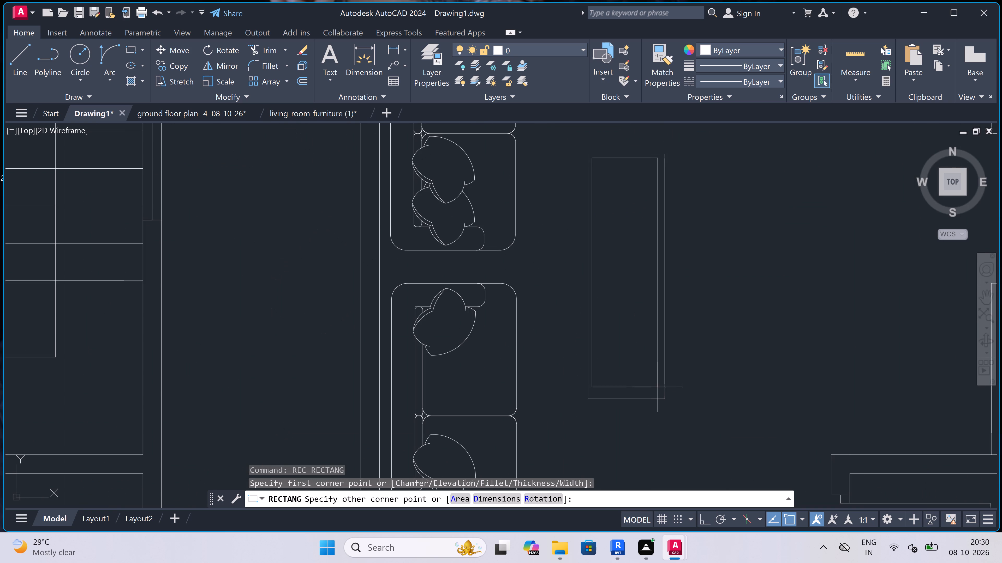
pyautogui.scroll(2, 658, 394)
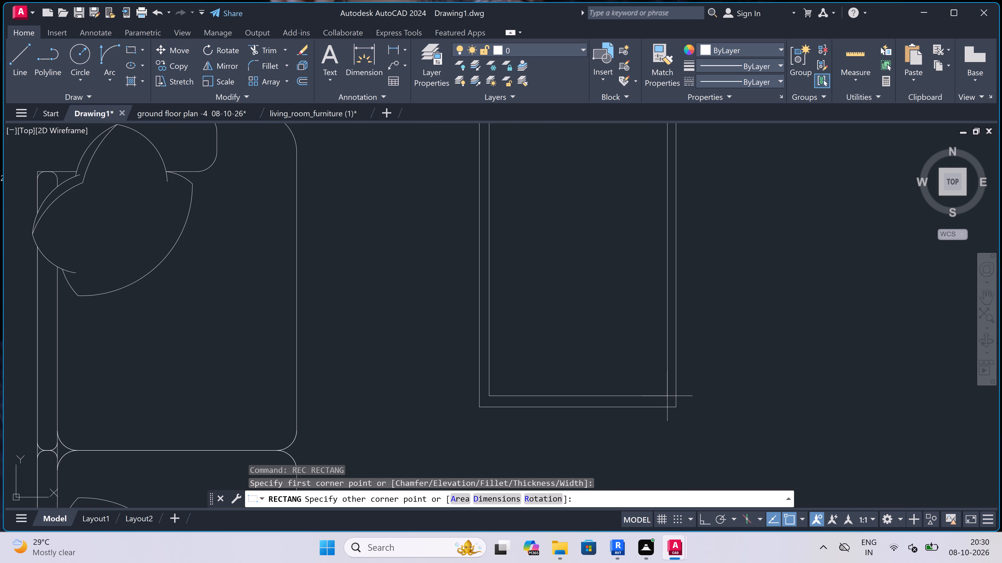
pyautogui.scroll(2, 667, 396)
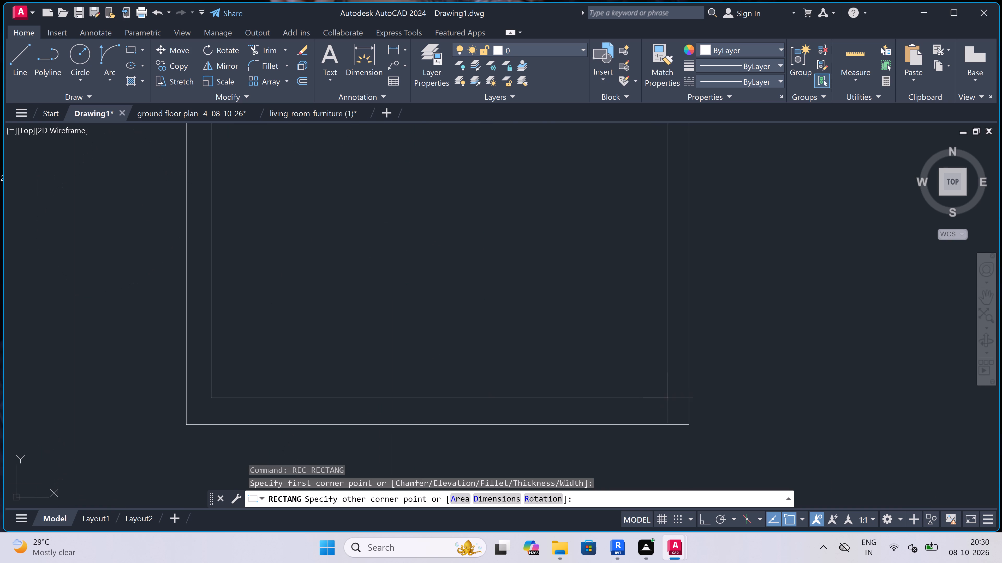
pyautogui.click(668, 398)
pyautogui.scroll(-5, 667, 394)
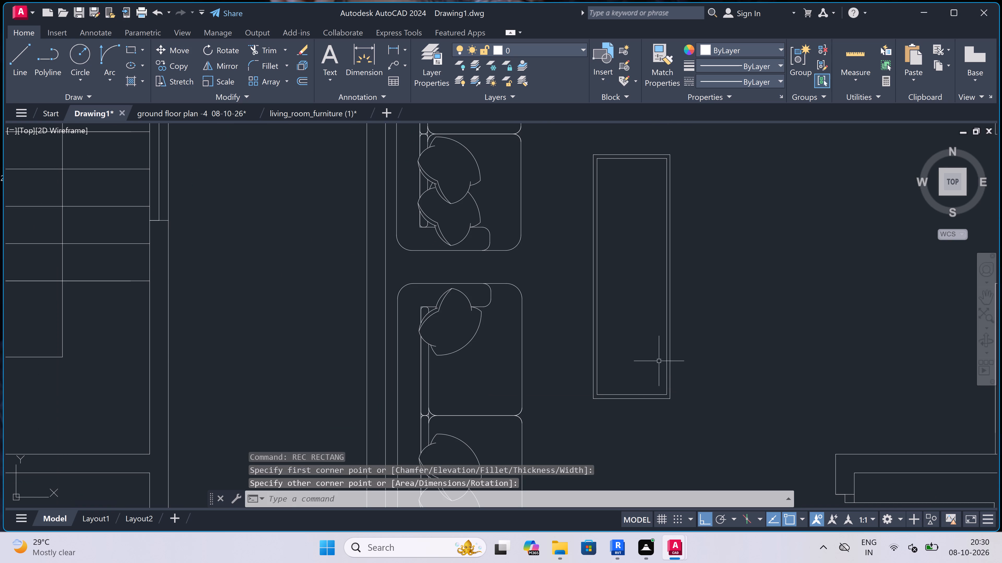
# Draw a smaller rectangle in the middle of the first floor centre table, well inside its double border.
pyautogui.press('space')
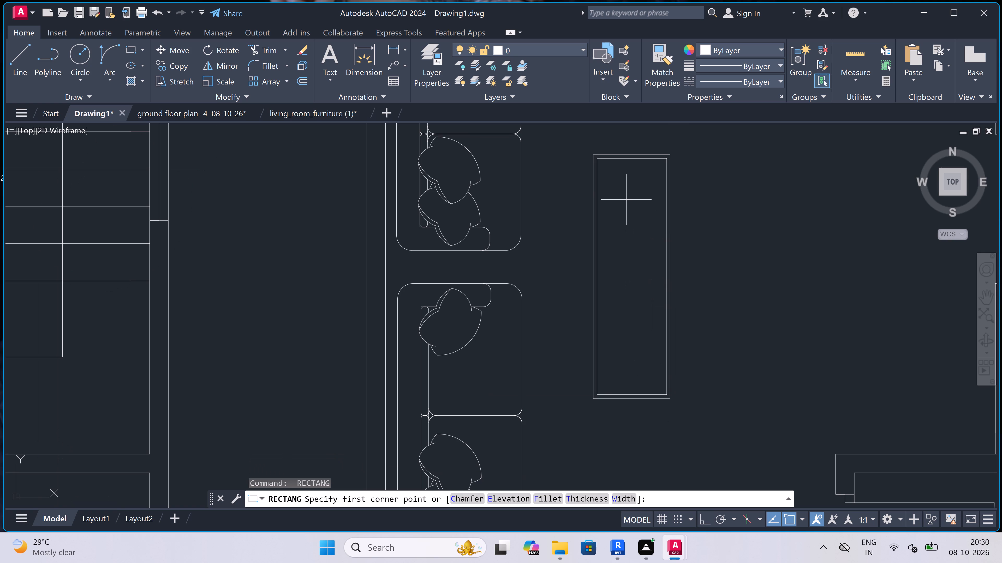
pyautogui.click(612, 181)
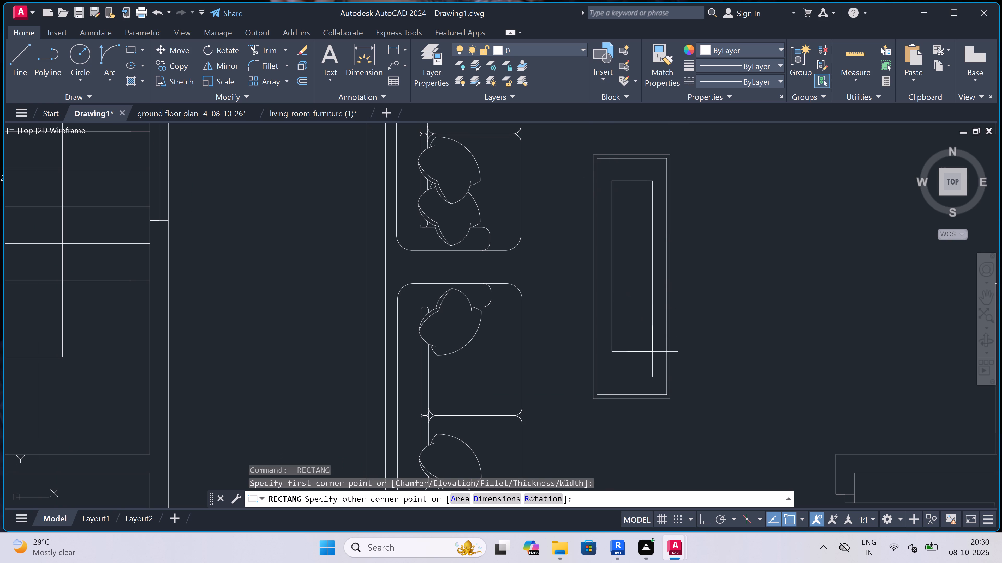
pyautogui.click(651, 378)
# Copy the detailed centre table from its outer upper-right corner onto the matching table corner in the ground floor living/dining hall, with Ortho off.
pyautogui.scroll(-4, 657, 344)
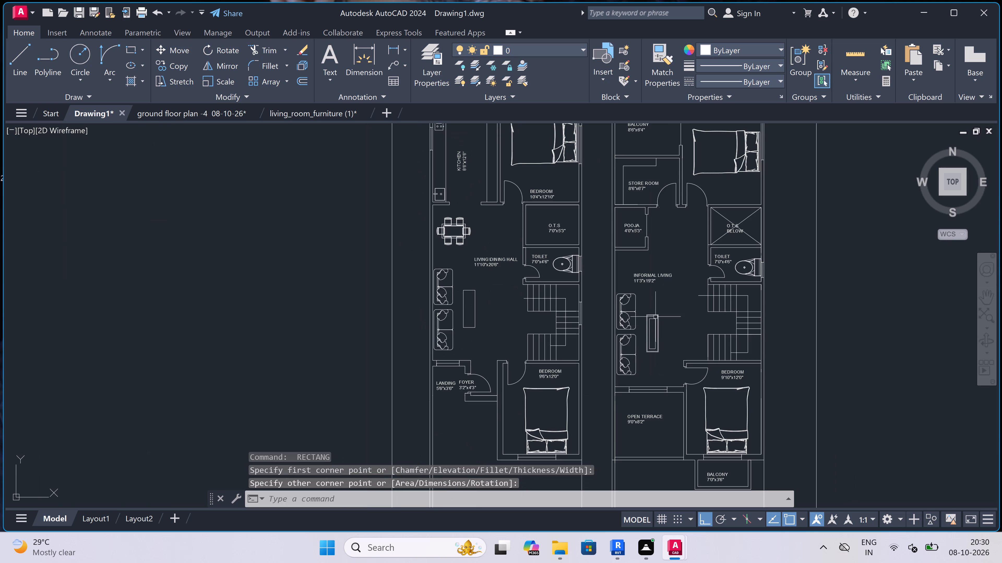
pyautogui.scroll(3, 655, 330)
pyautogui.click(685, 246)
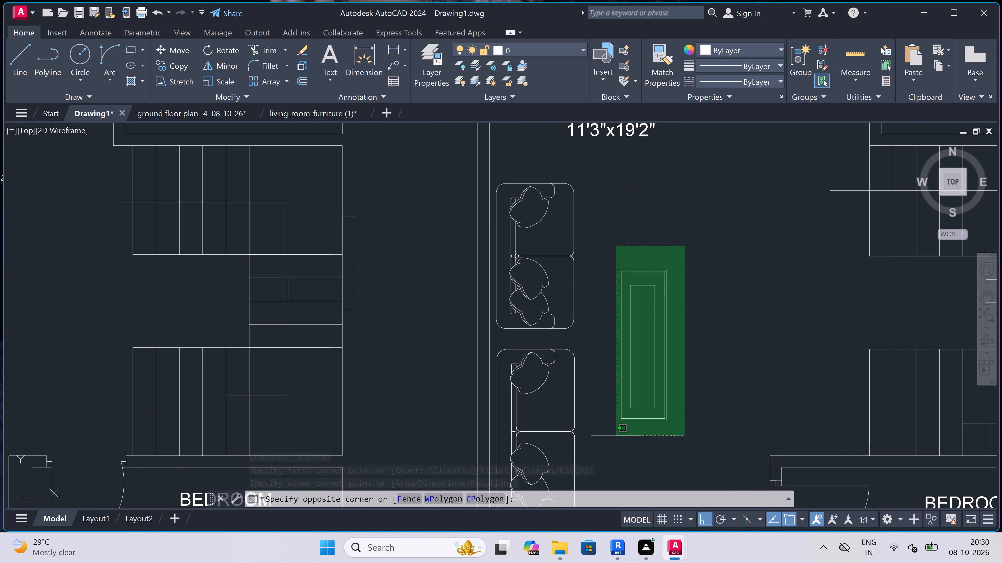
pyautogui.click(616, 434)
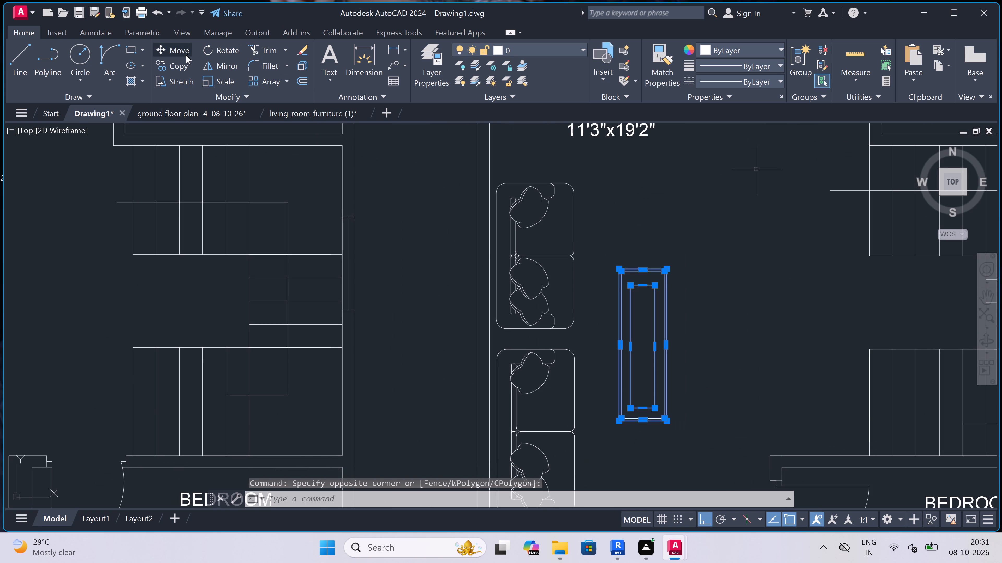
pyautogui.click(177, 62)
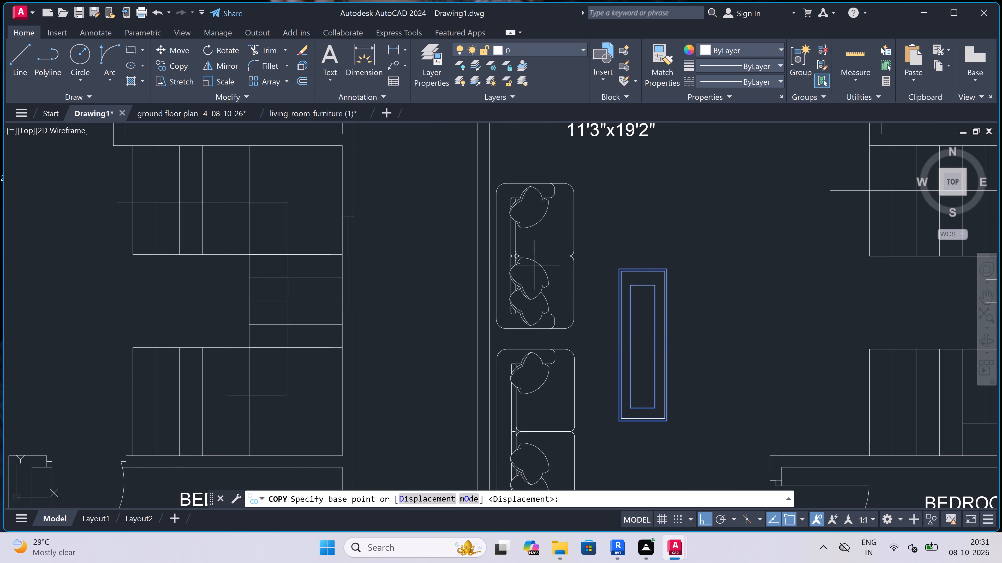
pyautogui.click(665, 268)
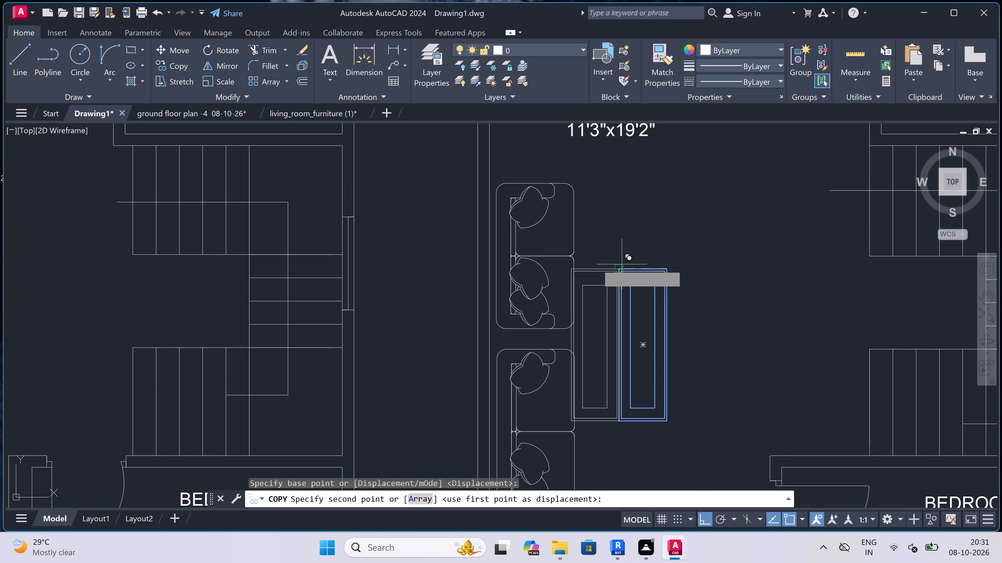
pyautogui.scroll(-4, 586, 264)
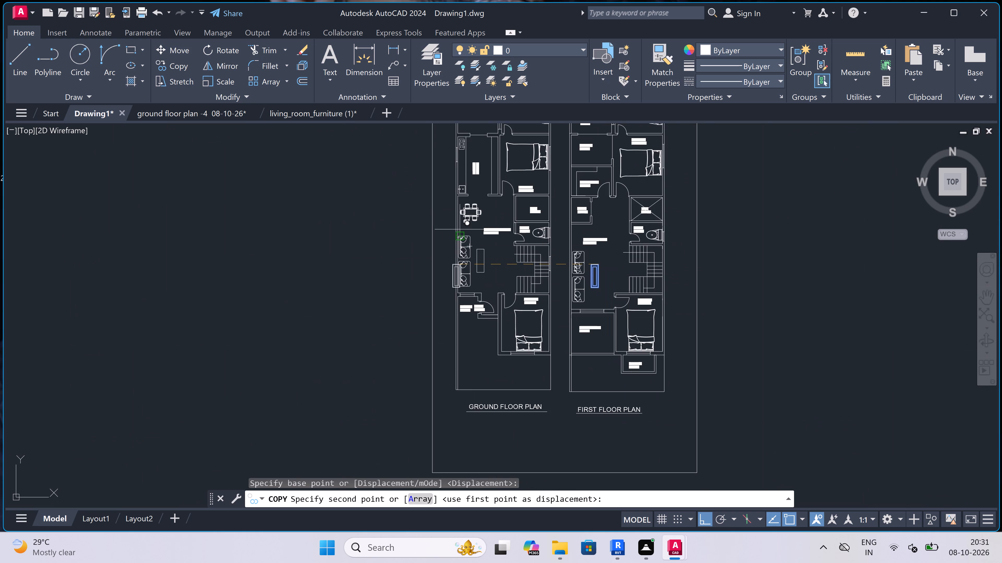
pyautogui.press('F8')
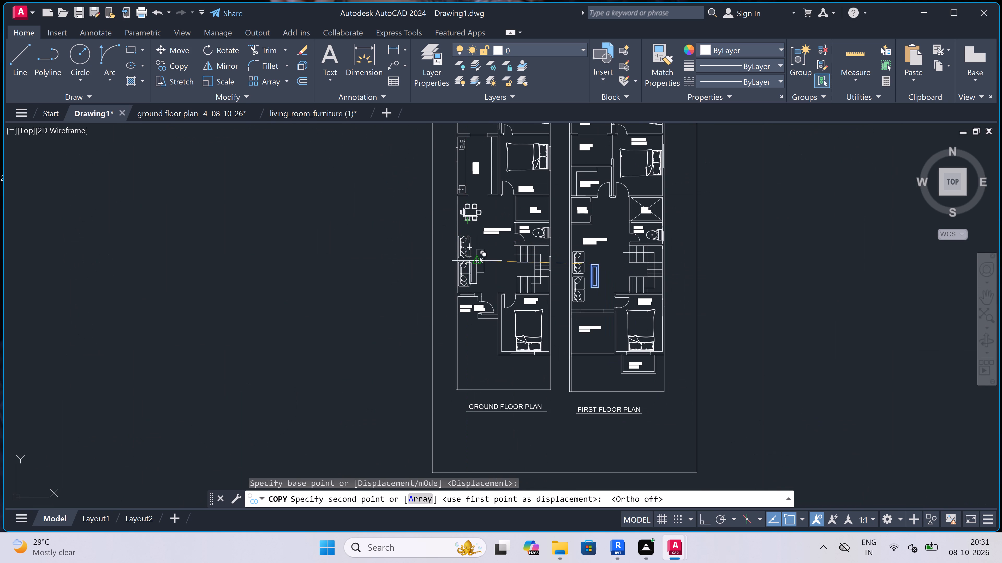
pyautogui.scroll(5, 484, 246)
pyautogui.scroll(3, 469, 268)
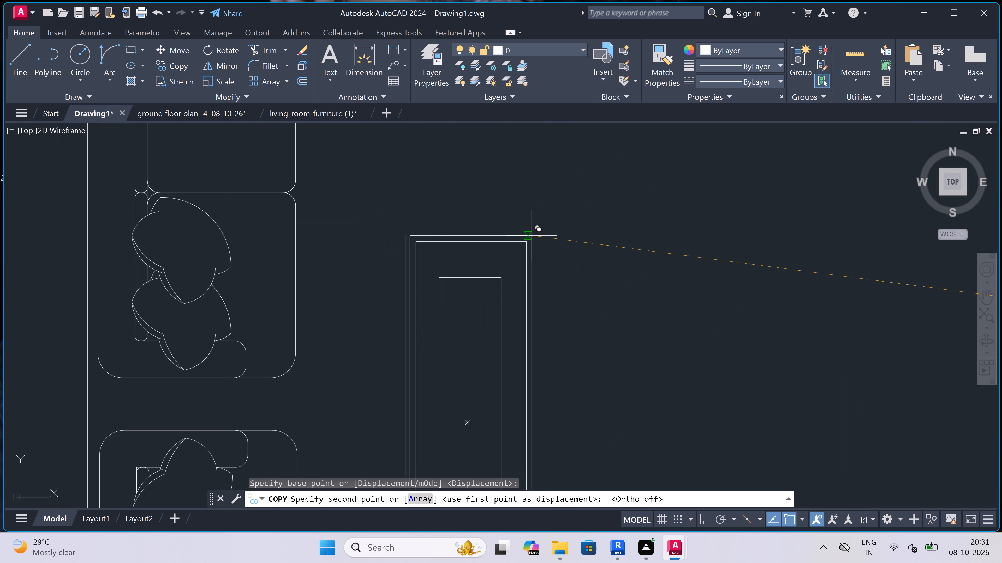
pyautogui.scroll(2, 520, 225)
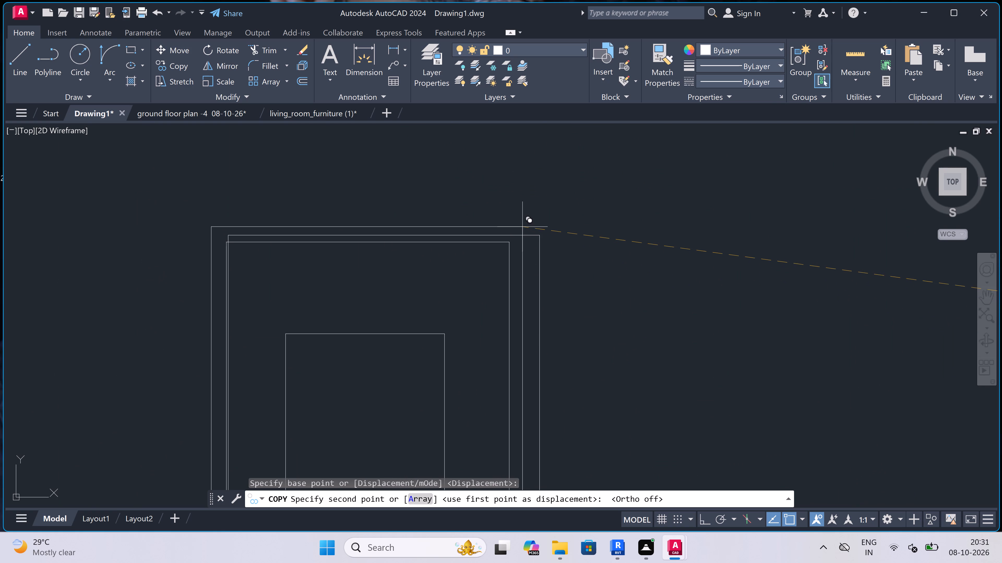
pyautogui.doubleClick(537, 238)
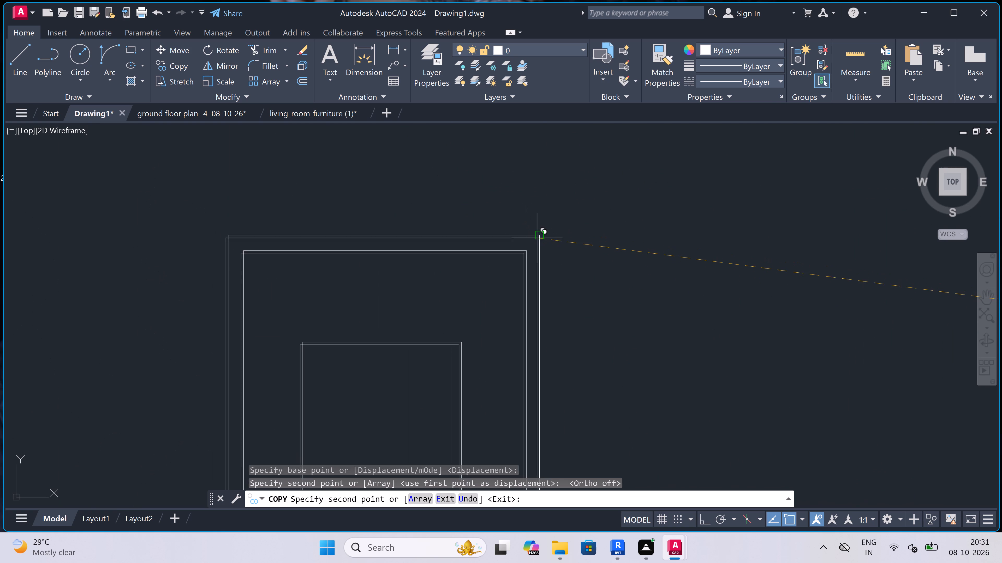
pyautogui.scroll(-4, 580, 212)
pyautogui.press('Escape')
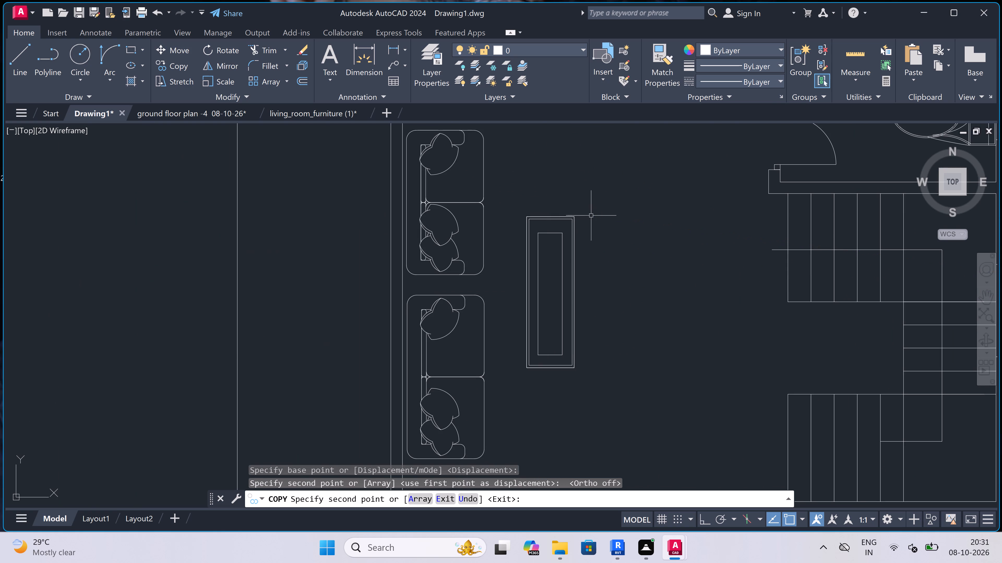
# Review both floor plans, examining the ground floor kitchen stove and dining table closely, and the overall layout down to the titles.
pyautogui.scroll(-8, 592, 216)
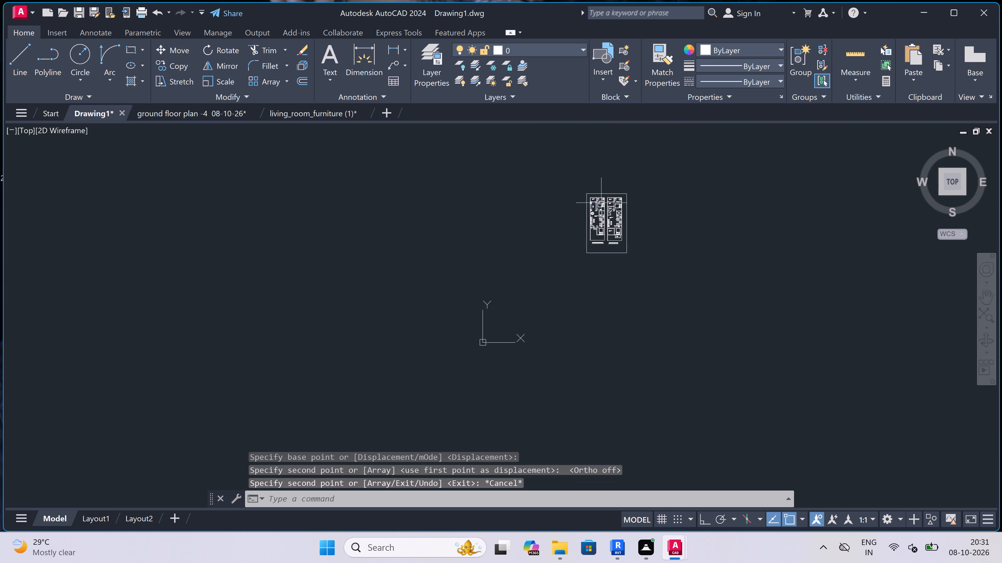
pyautogui.scroll(4, 601, 188)
pyautogui.scroll(4, 577, 240)
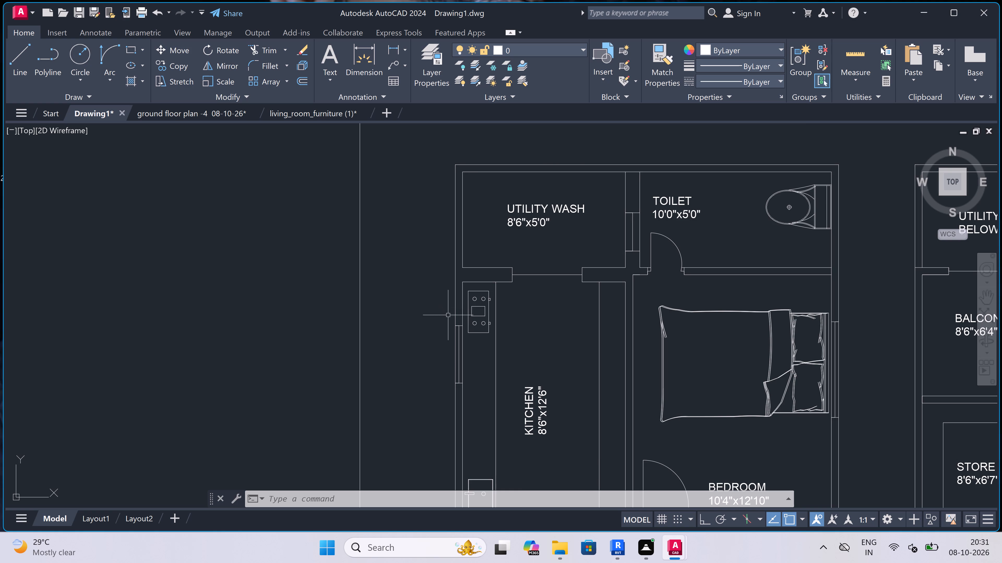
pyautogui.scroll(1, 452, 322)
pyautogui.scroll(3, 510, 311)
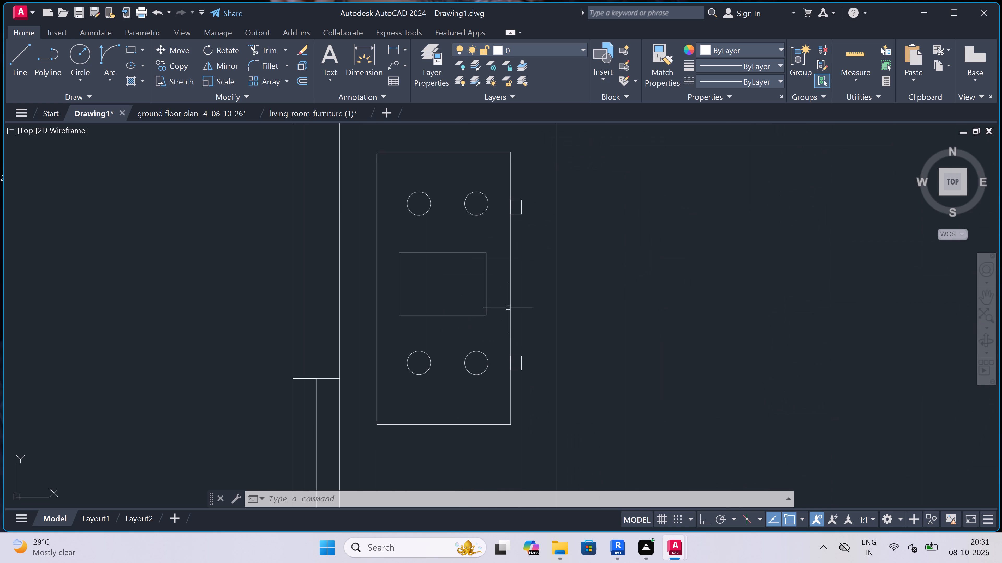
pyautogui.scroll(-6, 499, 291)
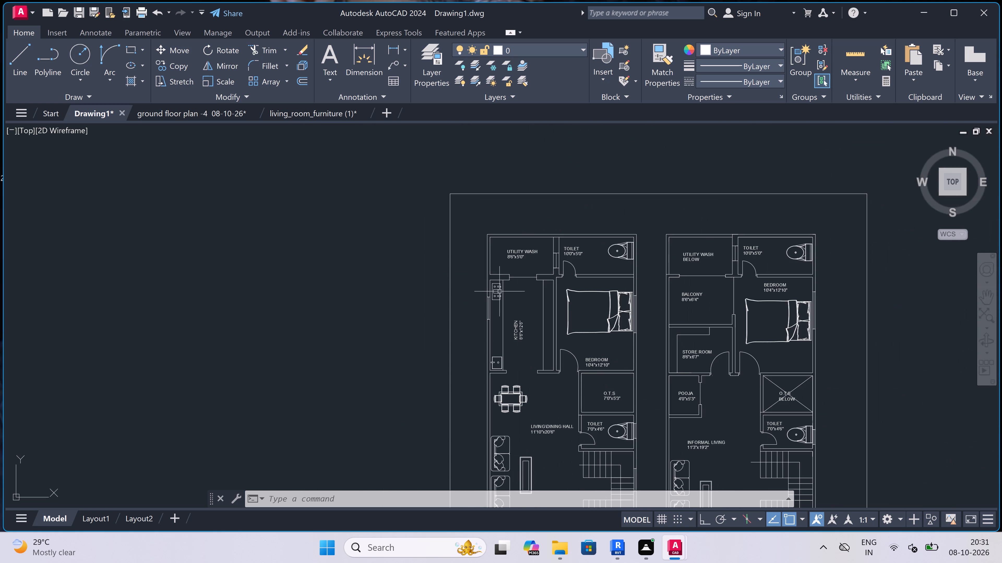
pyautogui.scroll(3, 497, 404)
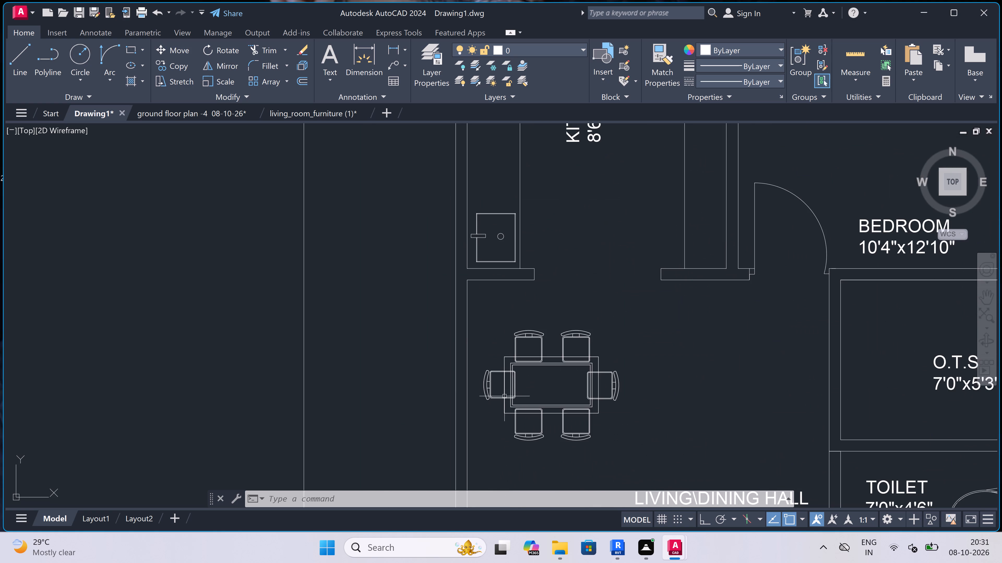
pyautogui.scroll(3, 504, 396)
pyautogui.scroll(-6, 586, 279)
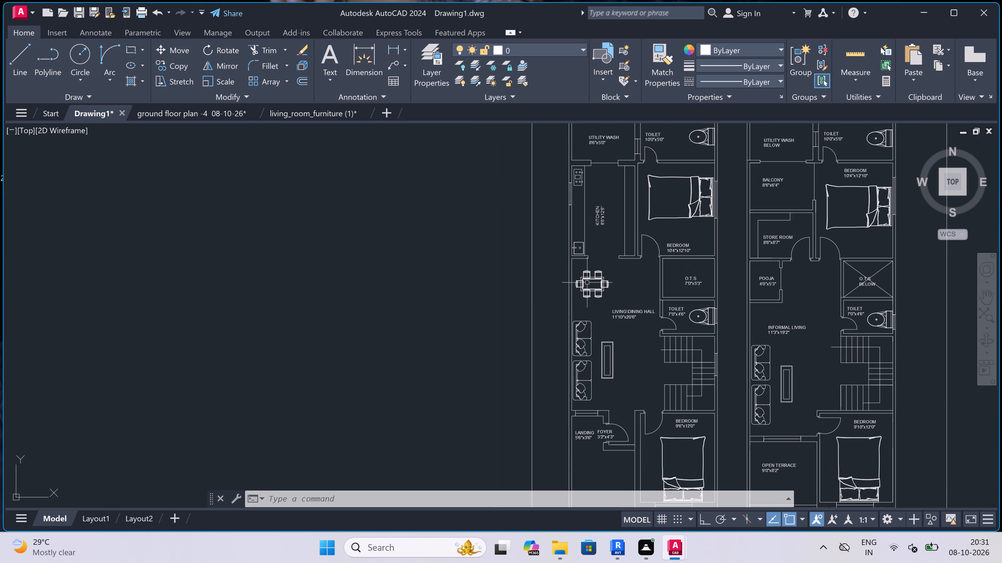
pyautogui.scroll(-1, 601, 359)
pyautogui.scroll(-2, 602, 389)
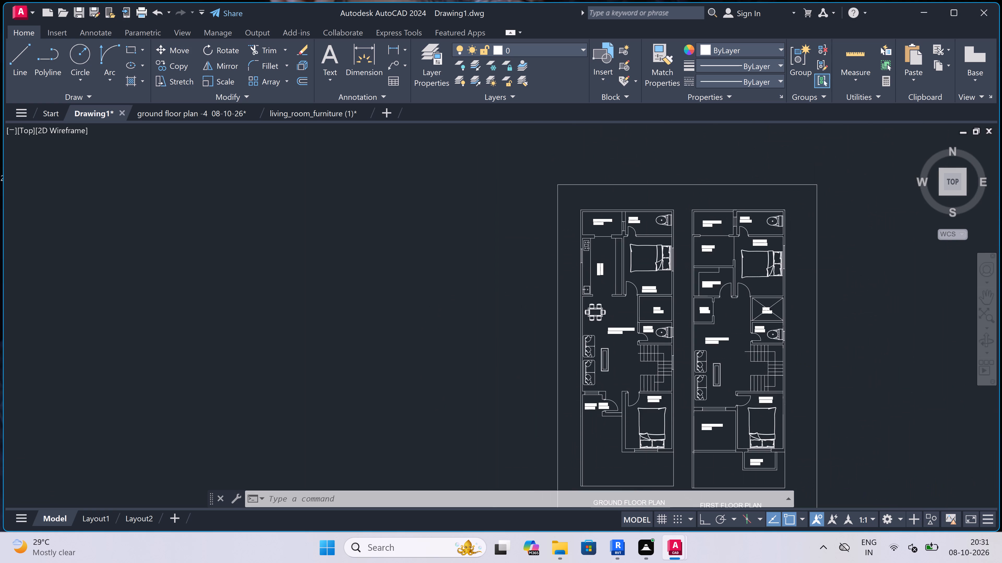
pyautogui.scroll(4, 602, 409)
pyautogui.scroll(-3, 602, 408)
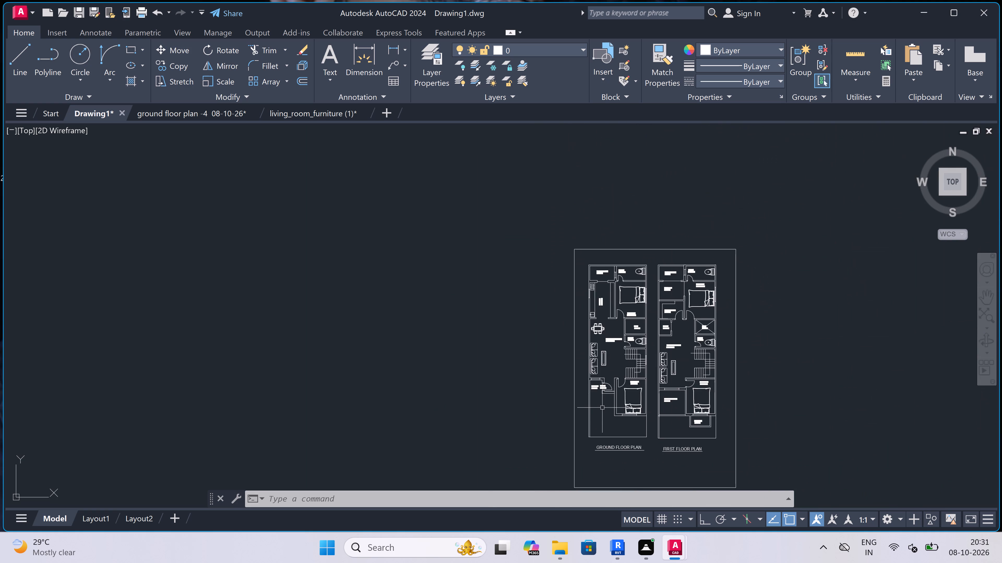
pyautogui.scroll(3, 595, 445)
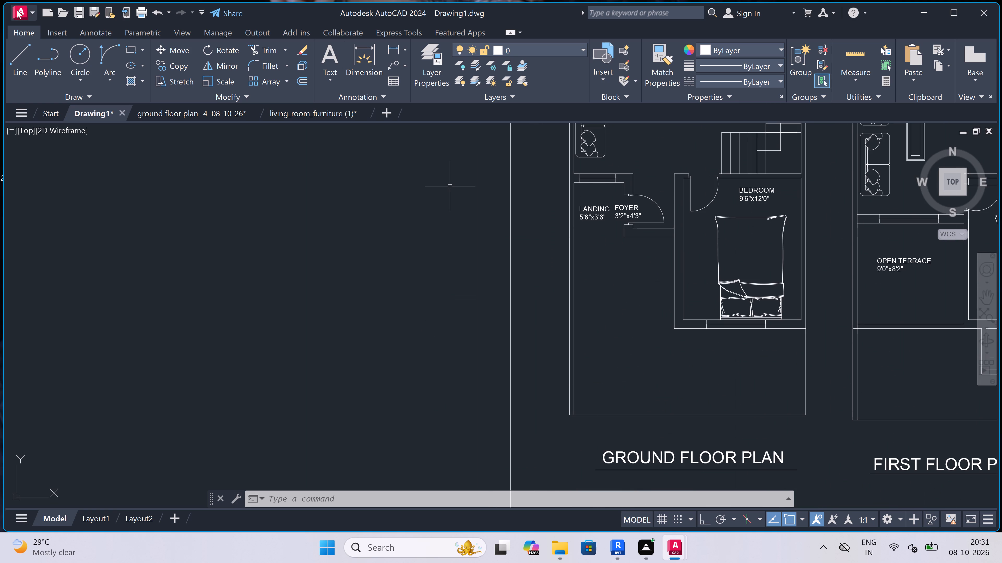
# Open the recent drawing audi_1.dwg and copy the Audi S5 (2007) top view to the clipboard.
pyautogui.click(17, 10)
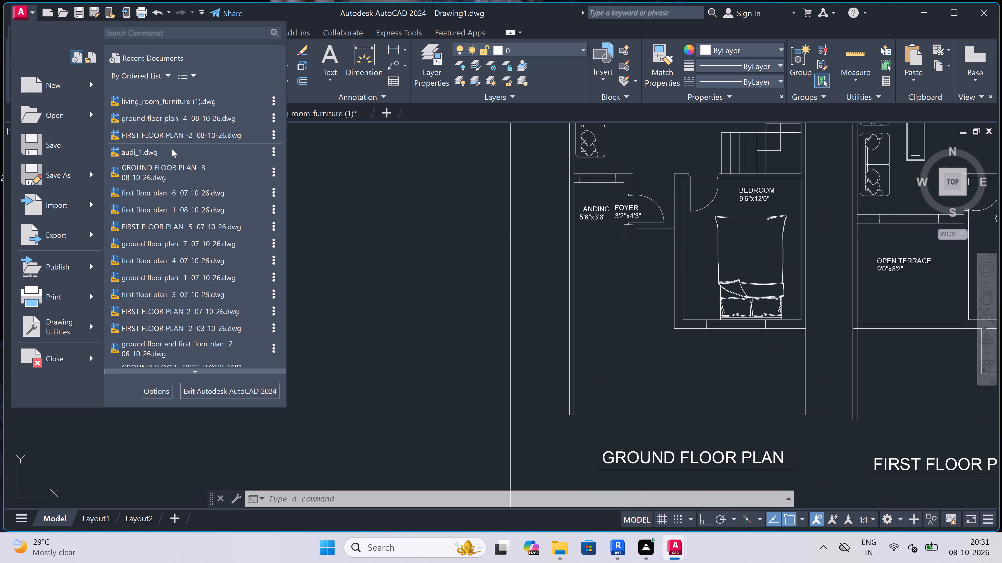
pyautogui.doubleClick(172, 148)
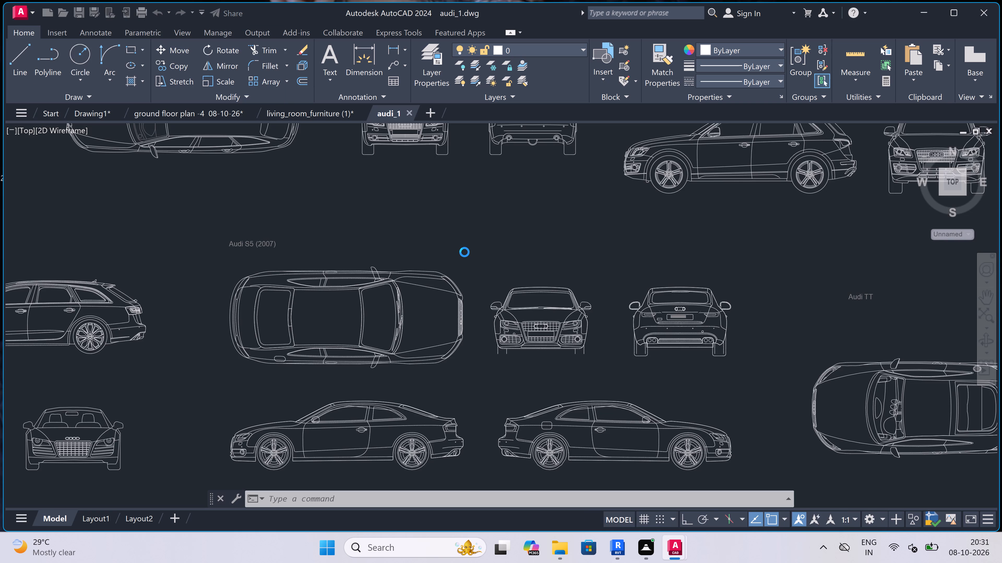
pyautogui.click(471, 255)
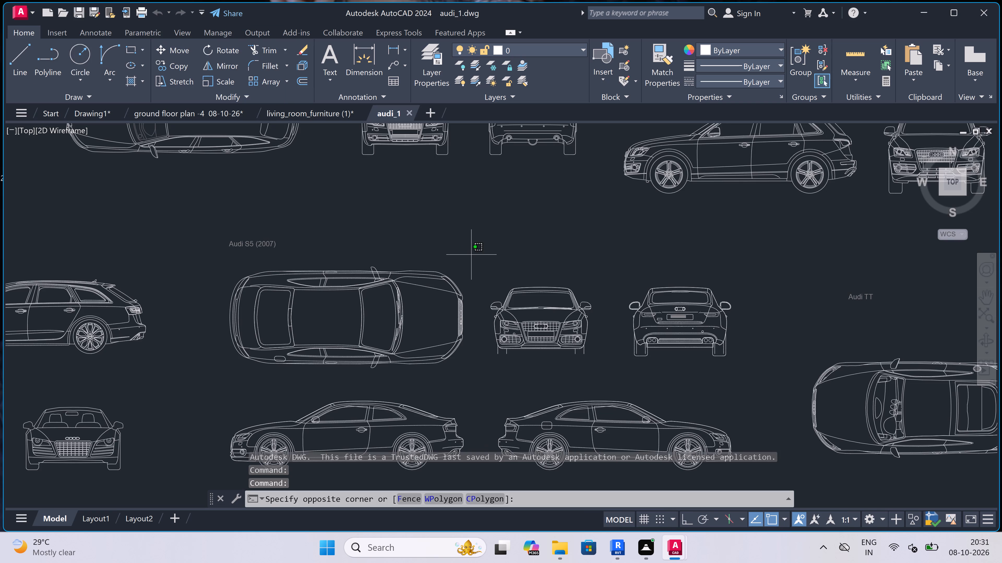
pyautogui.click(196, 386)
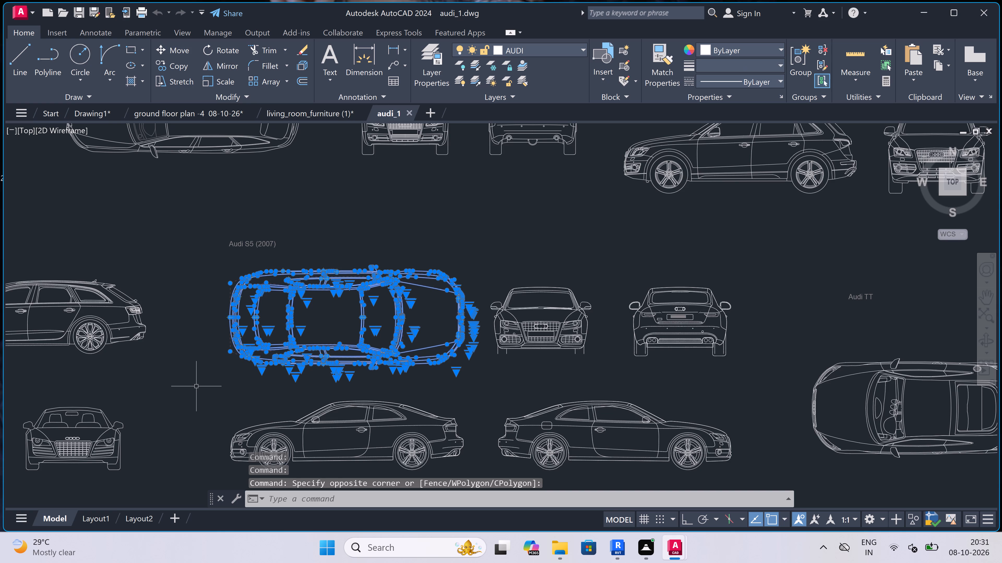
pyautogui.hotkey('ctrl', 'c')
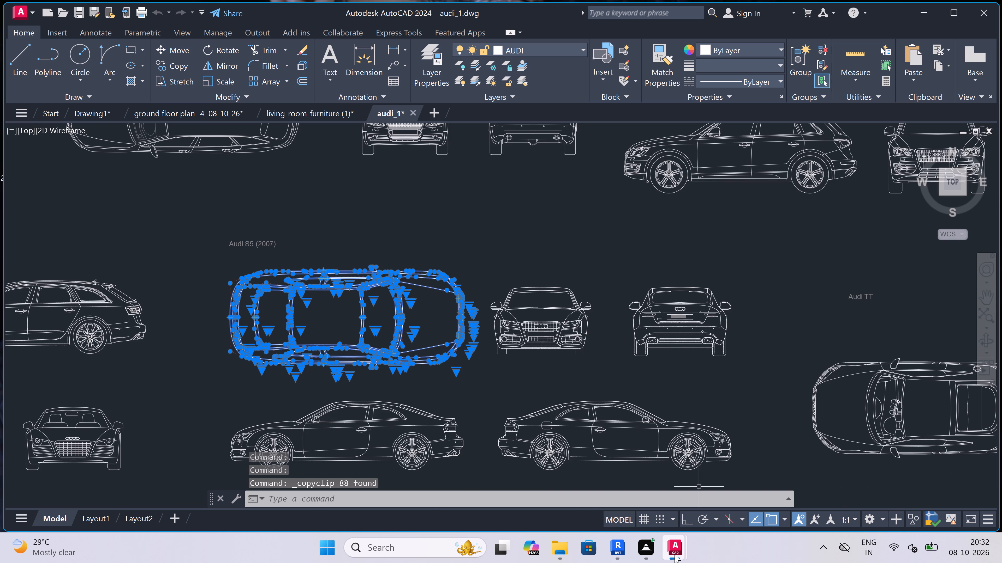
# Switch back to Drawing1 and paste the car top view in the empty area east of the framed floor plans.
pyautogui.click(466, 489)
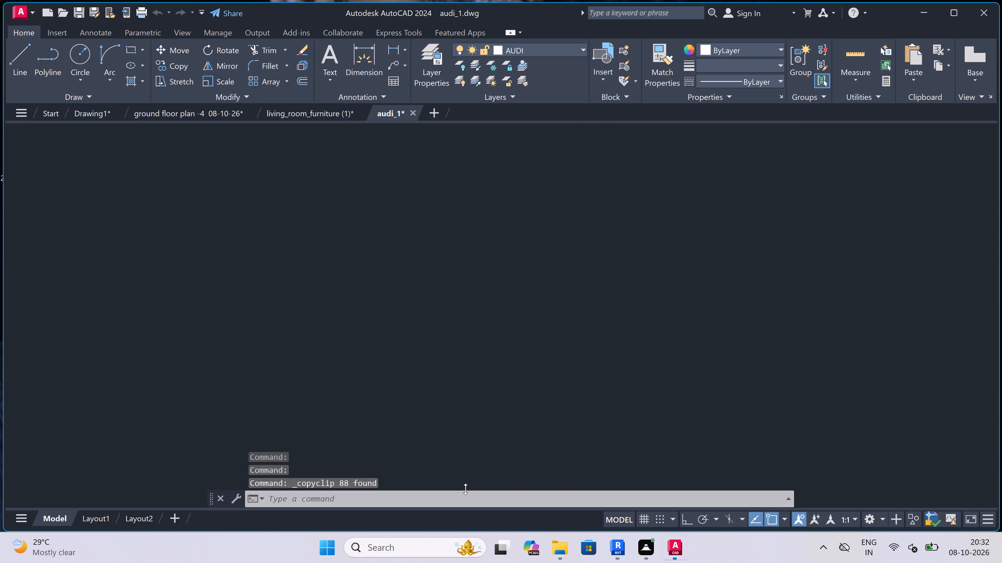
pyautogui.hotkey('ctrl', 'v')
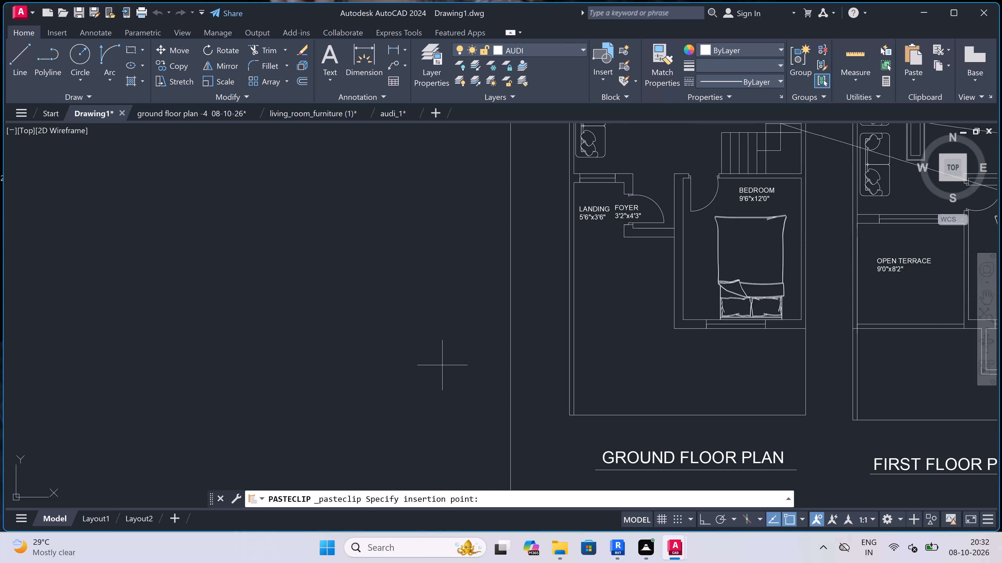
pyautogui.scroll(-9, 443, 363)
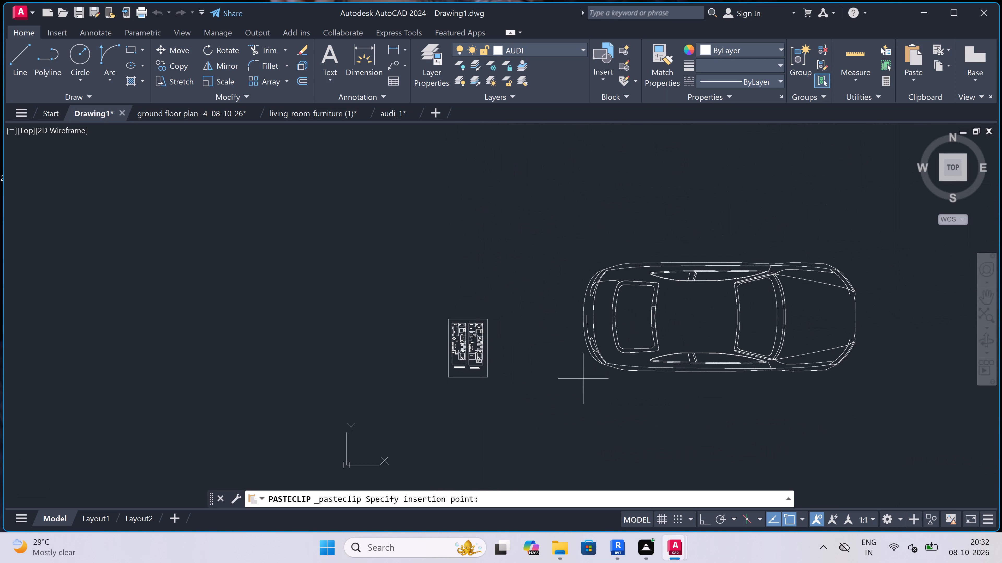
pyautogui.doubleClick(543, 386)
# Scale the pasted car down freehand from a base point near its rear window, bringing it closer to the plans' size.
pyautogui.doubleClick(857, 234)
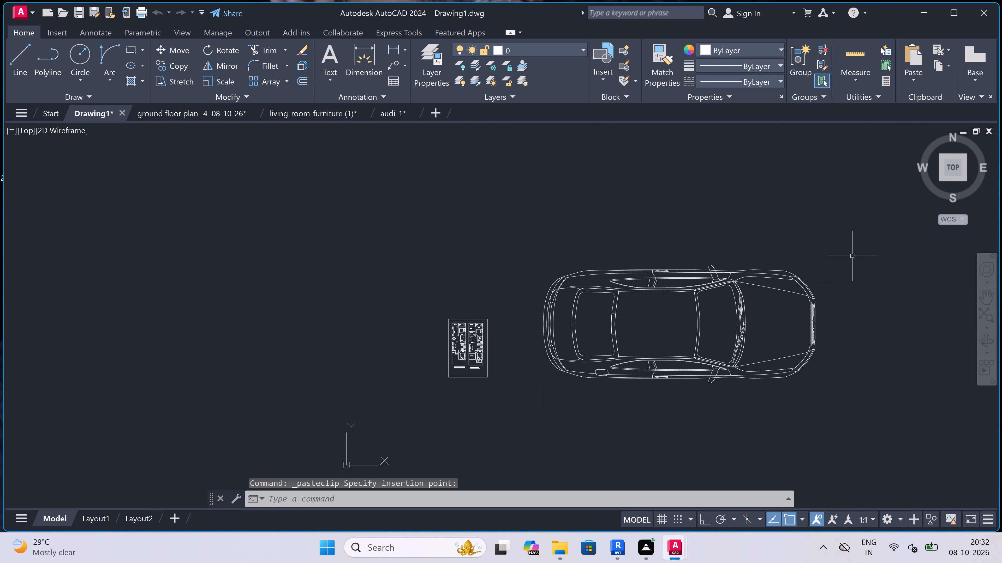
pyautogui.click(531, 442)
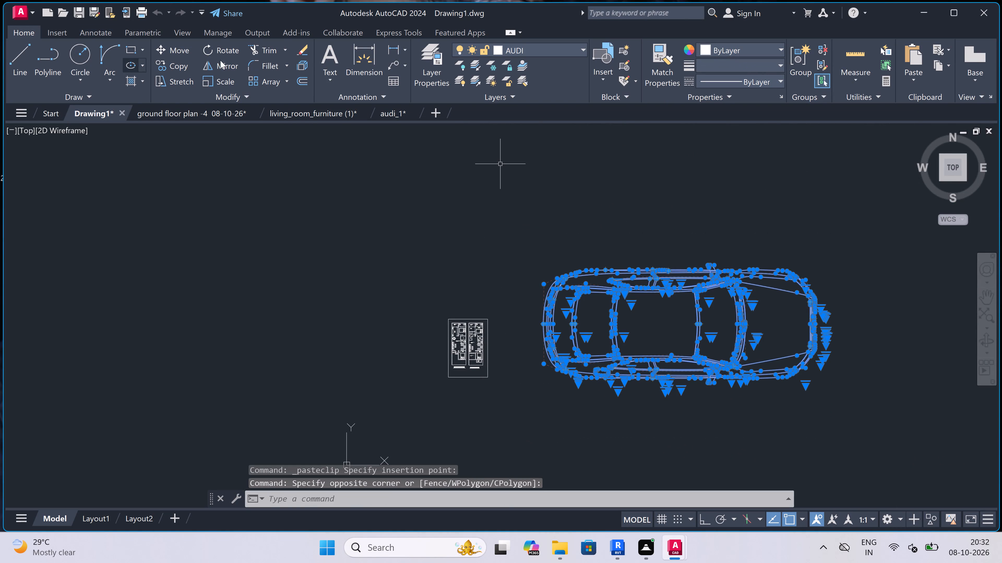
pyautogui.click(225, 78)
pyautogui.click(572, 335)
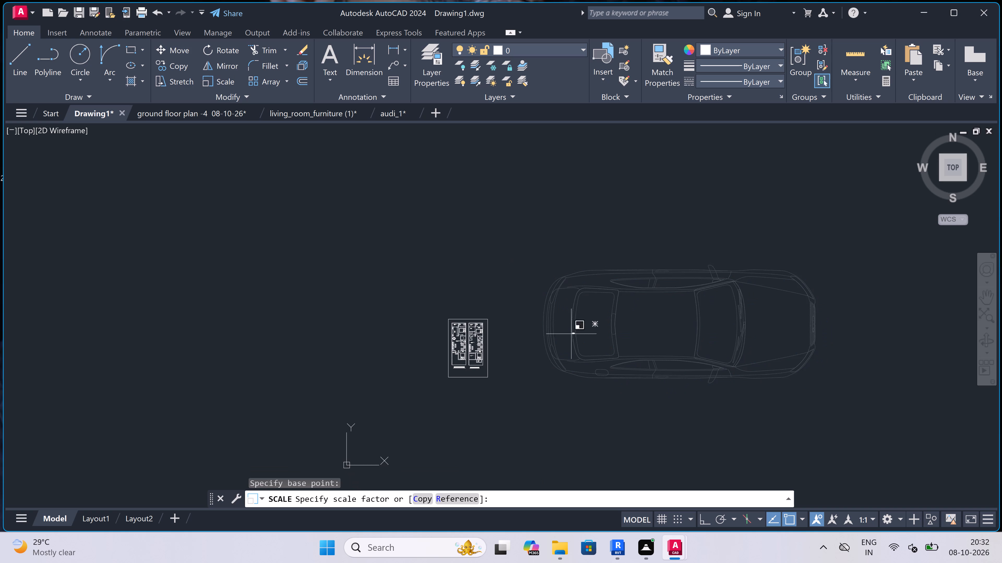
pyautogui.scroll(3, 582, 311)
pyautogui.scroll(-2, 582, 311)
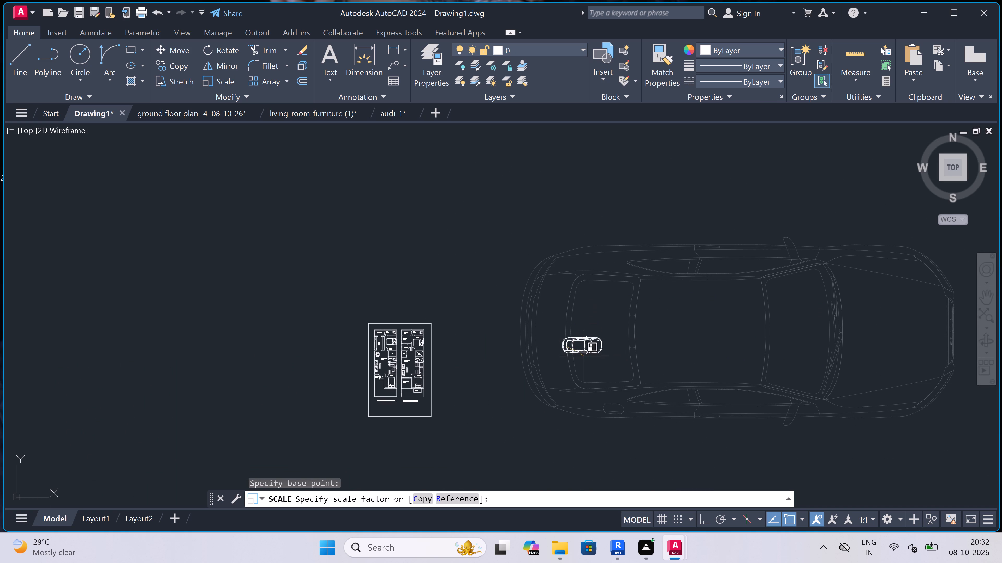
pyautogui.scroll(4, 584, 356)
pyautogui.doubleClick(544, 303)
# Move the reduced car to the empty area just west of the sheet frame, level with the ground floor bedroom.
pyautogui.click(657, 227)
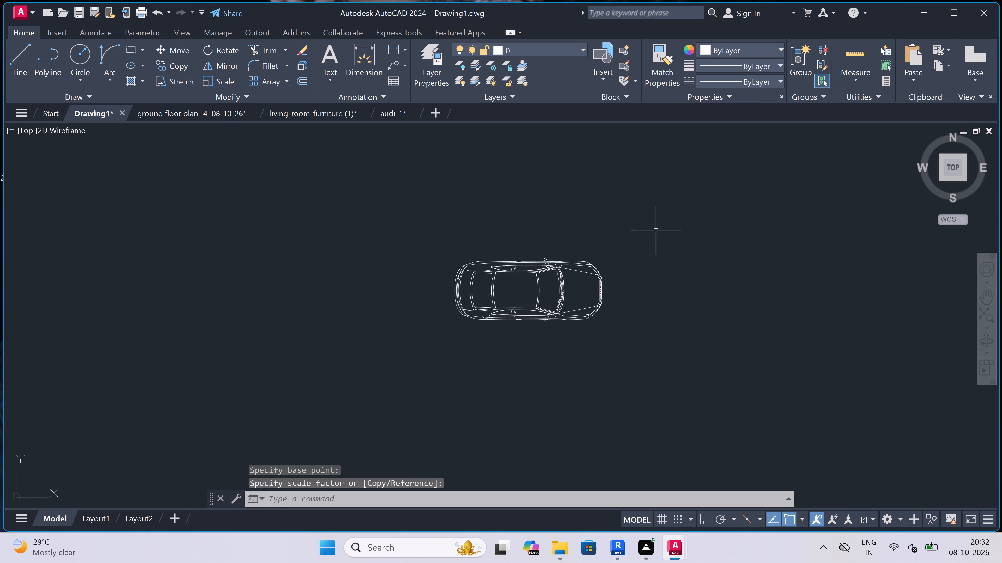
pyautogui.click(270, 387)
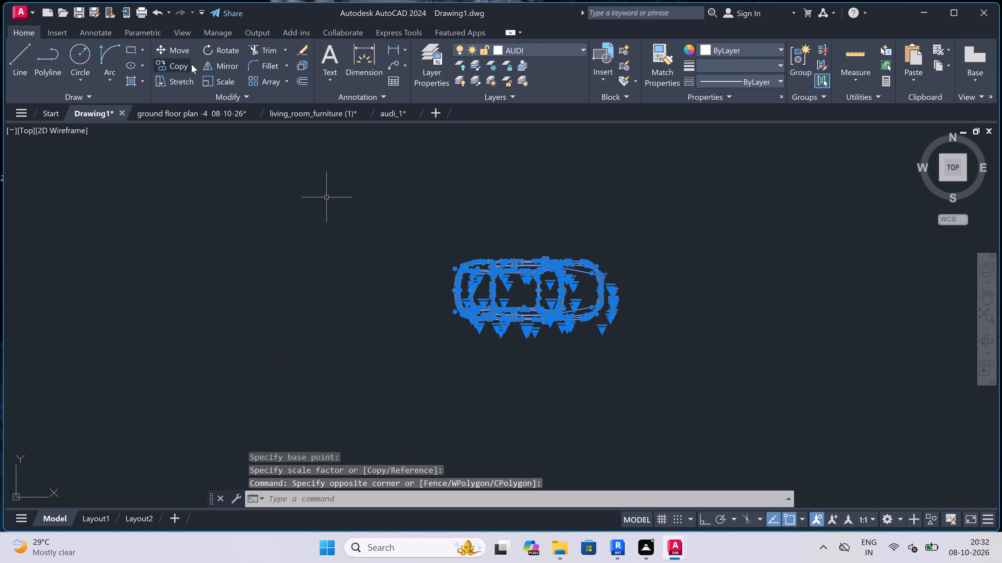
pyautogui.click(167, 52)
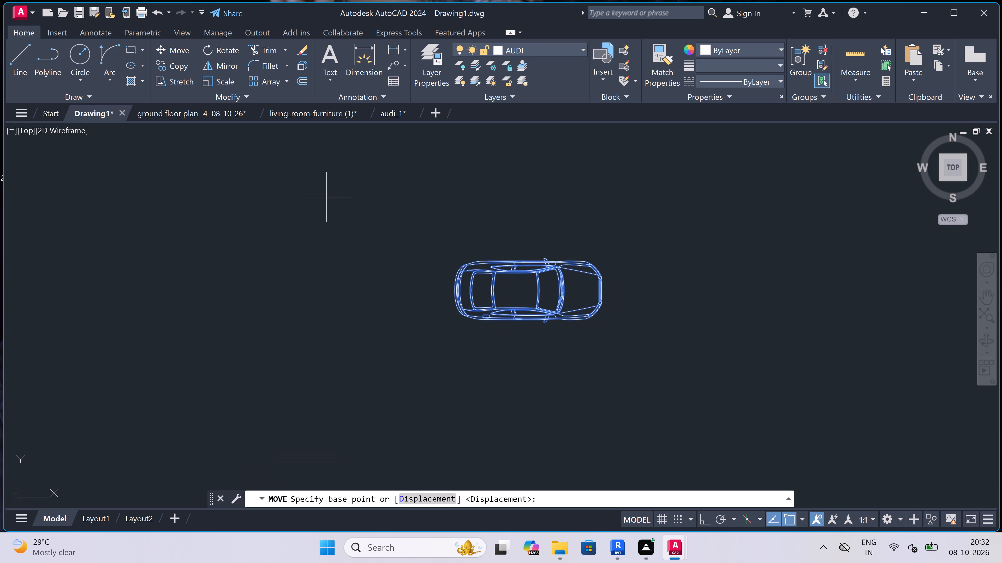
pyautogui.click(524, 295)
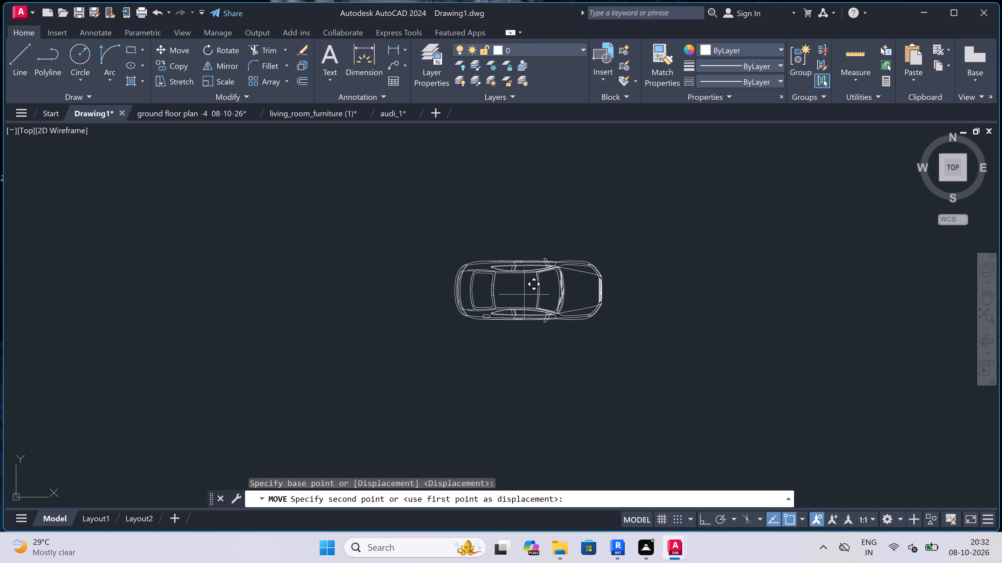
pyautogui.scroll(-5, 633, 272)
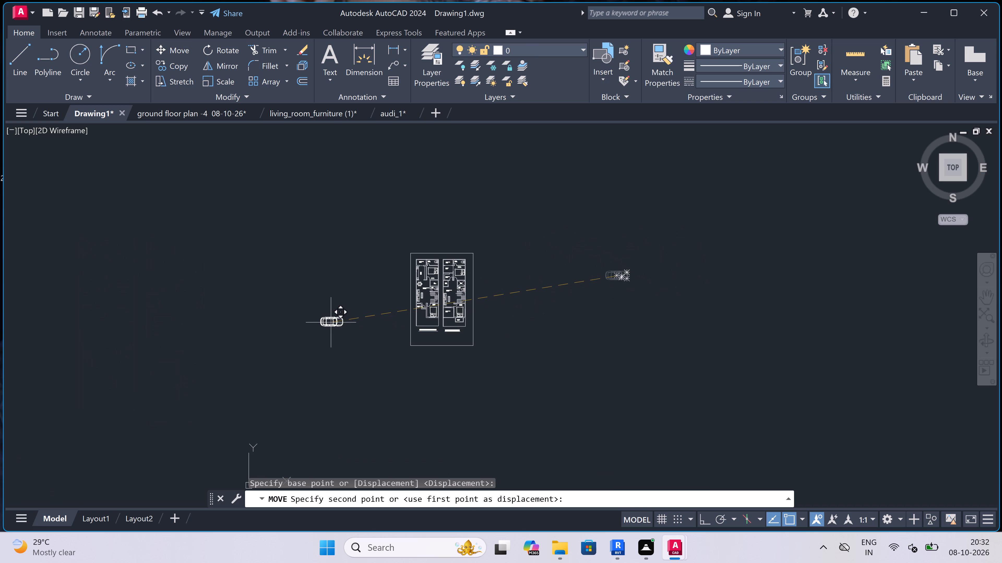
pyautogui.scroll(4, 354, 325)
pyautogui.scroll(-3, 430, 318)
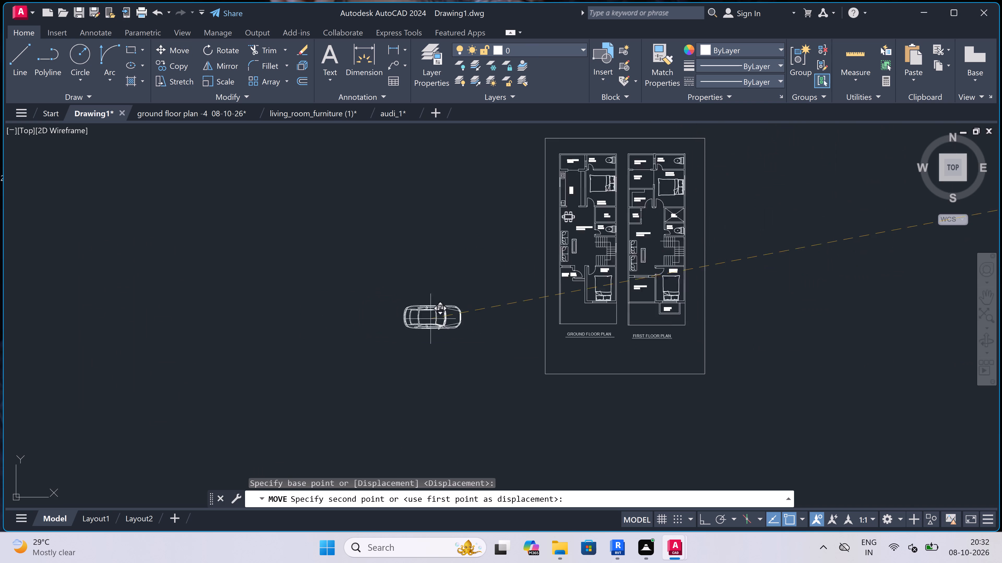
pyautogui.scroll(4, 480, 296)
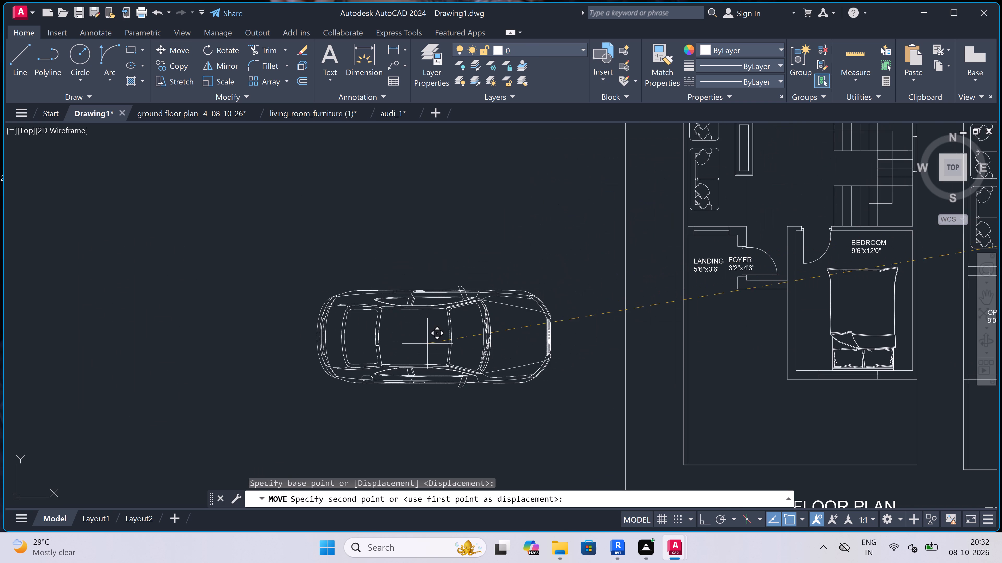
pyautogui.click(423, 345)
# Scale the car down again freehand about a point near its middle, to roughly a quarter of its size.
pyautogui.moveTo(600, 244); pyautogui.dragTo(599, 248)
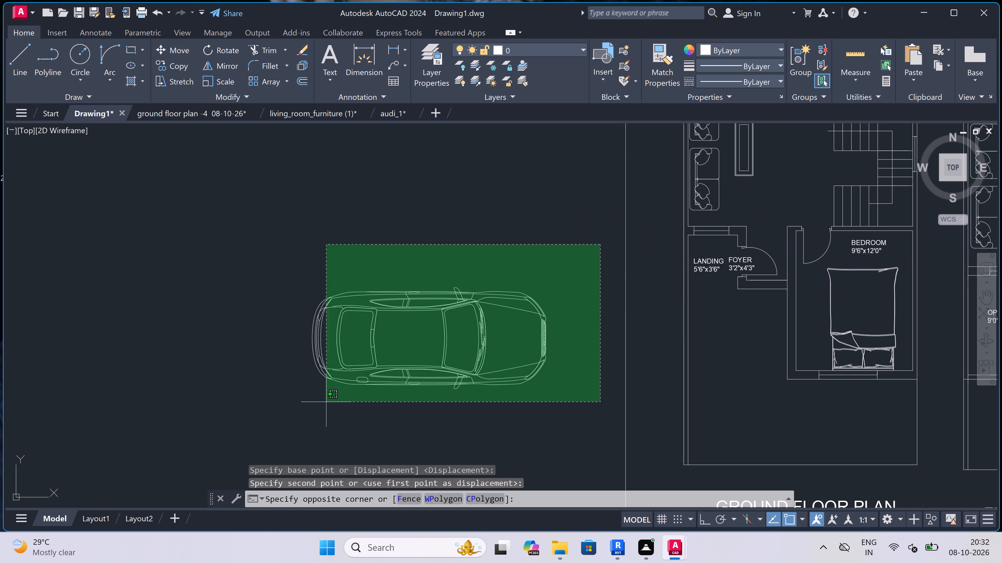
pyautogui.click(272, 398)
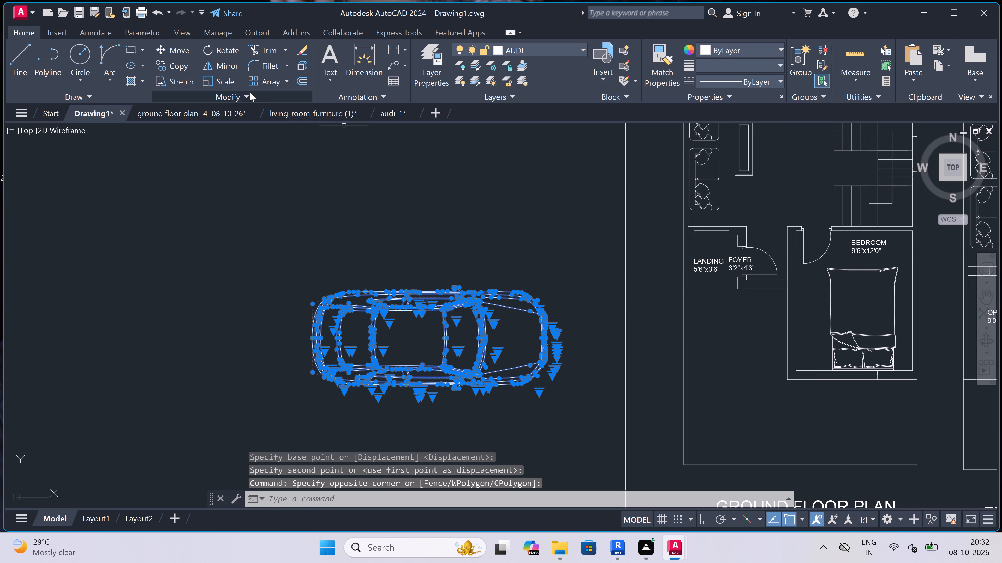
pyautogui.click(223, 77)
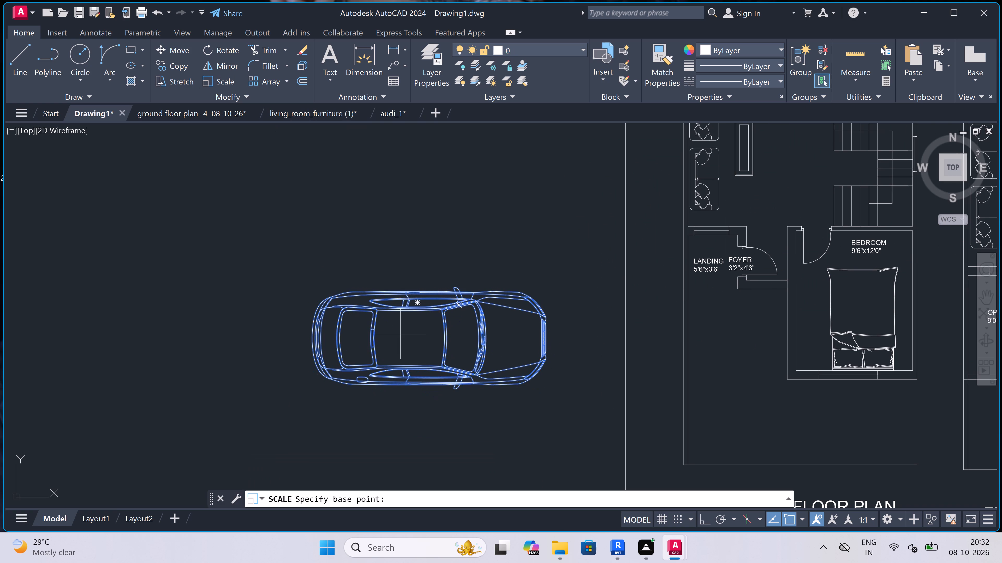
pyautogui.click(410, 333)
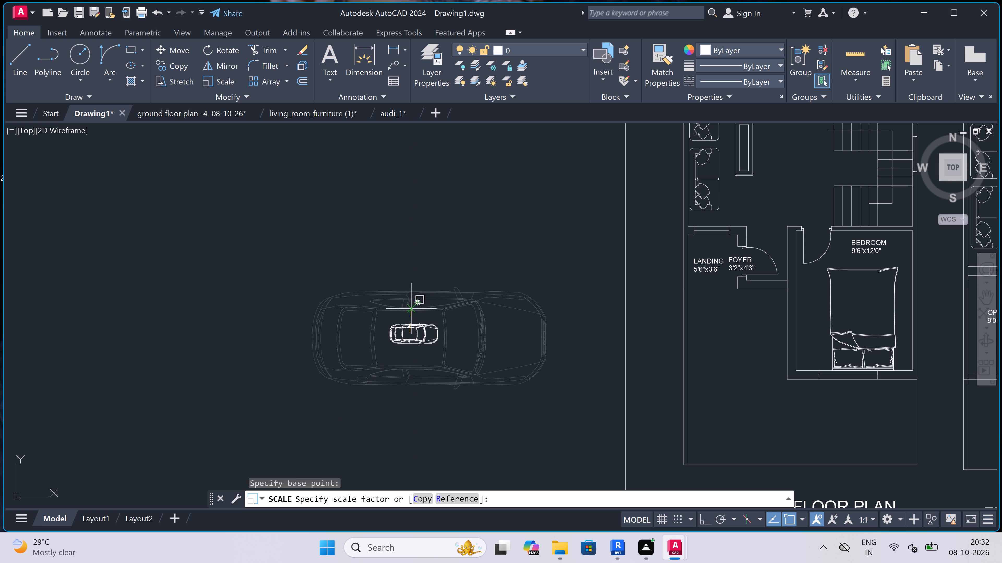
pyautogui.click(415, 307)
# Rotate the car 90° about a point near its middle with Ortho on, so its front faces up the plan.
pyautogui.click(477, 300)
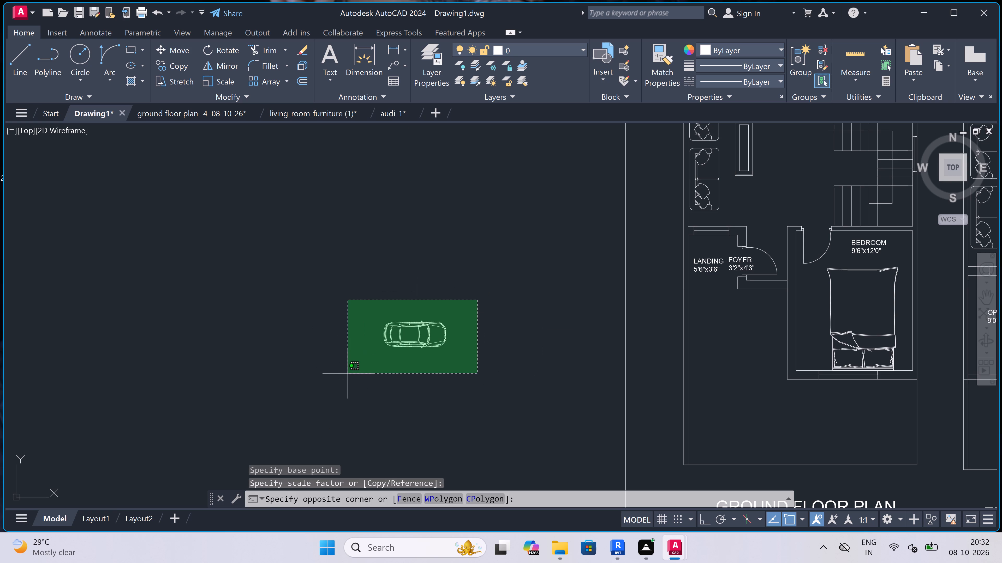
pyautogui.click(349, 374)
pyautogui.click(227, 46)
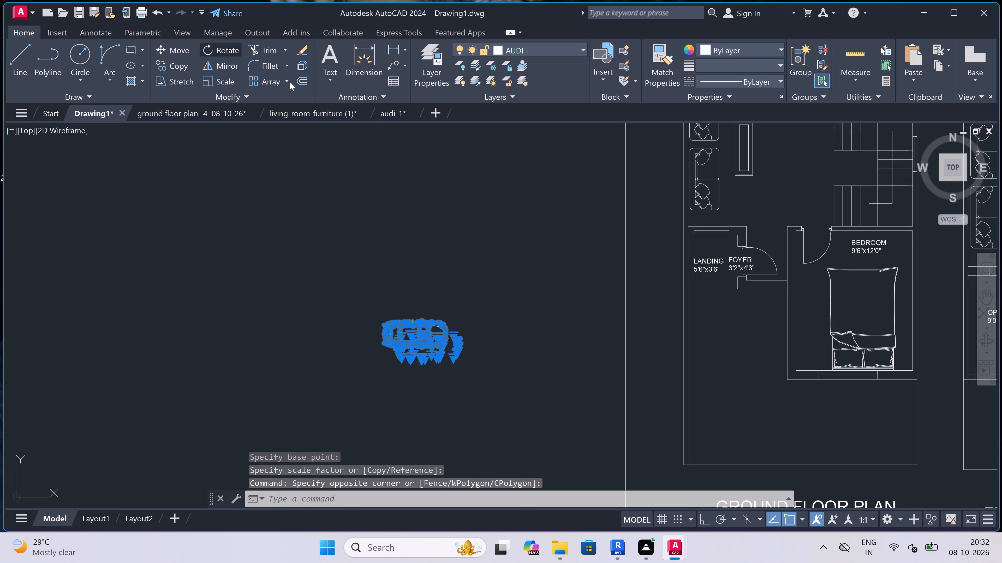
pyautogui.click(409, 330)
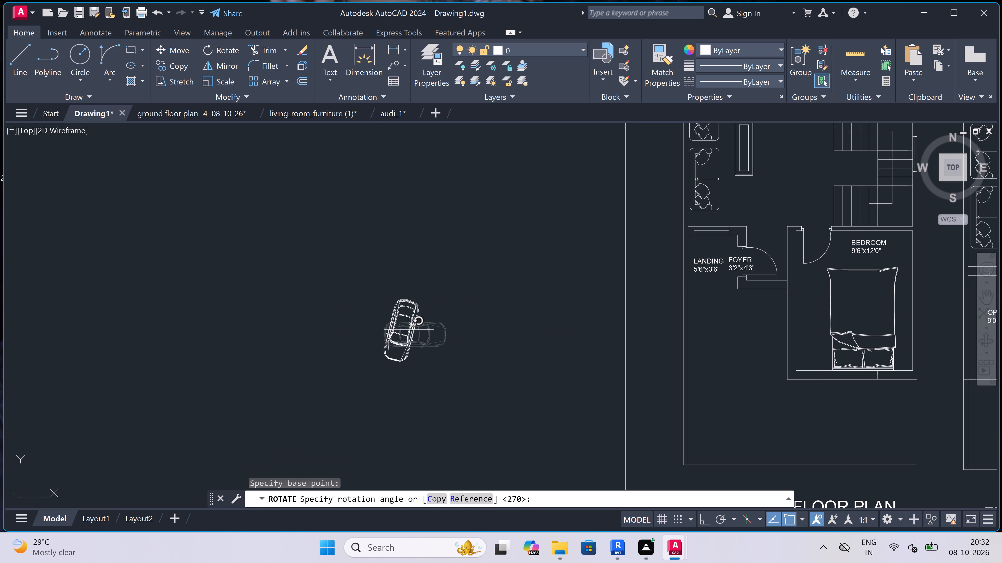
pyautogui.press('F8')
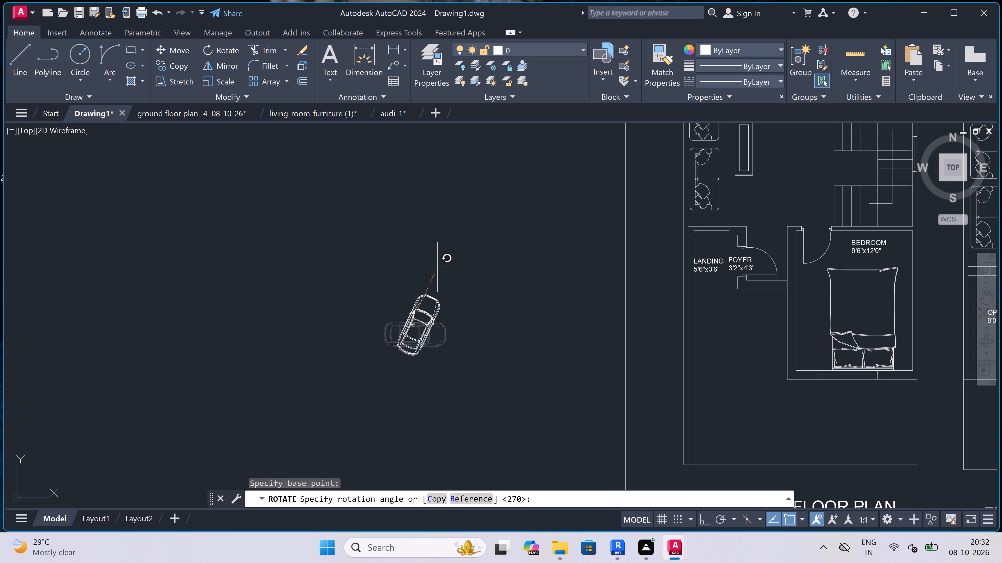
pyautogui.click(428, 238)
# Move the car with Ortho off into the ground floor's open front area, below the landing and foyer and beside the bedroom.
pyautogui.click(472, 256)
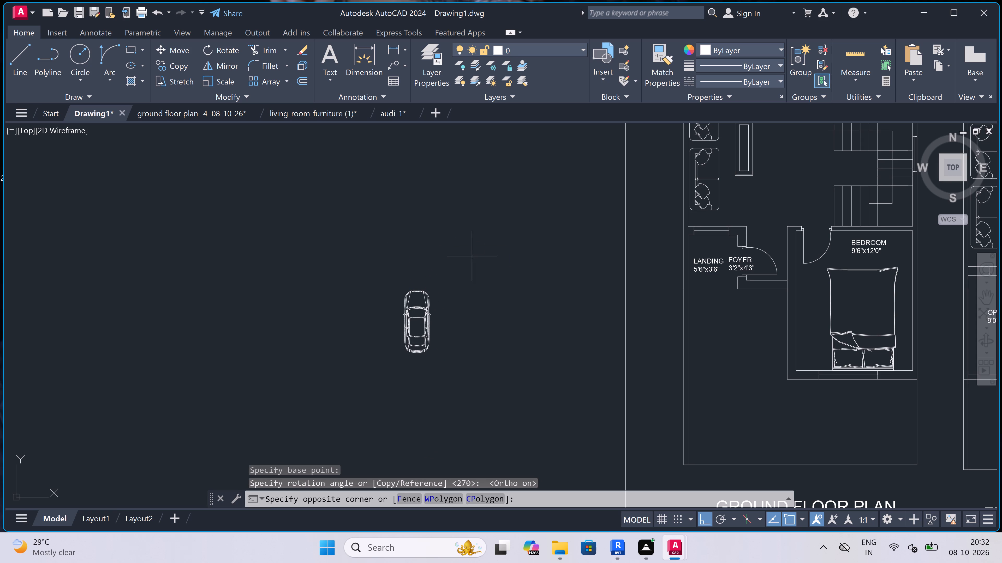
pyautogui.click(282, 434)
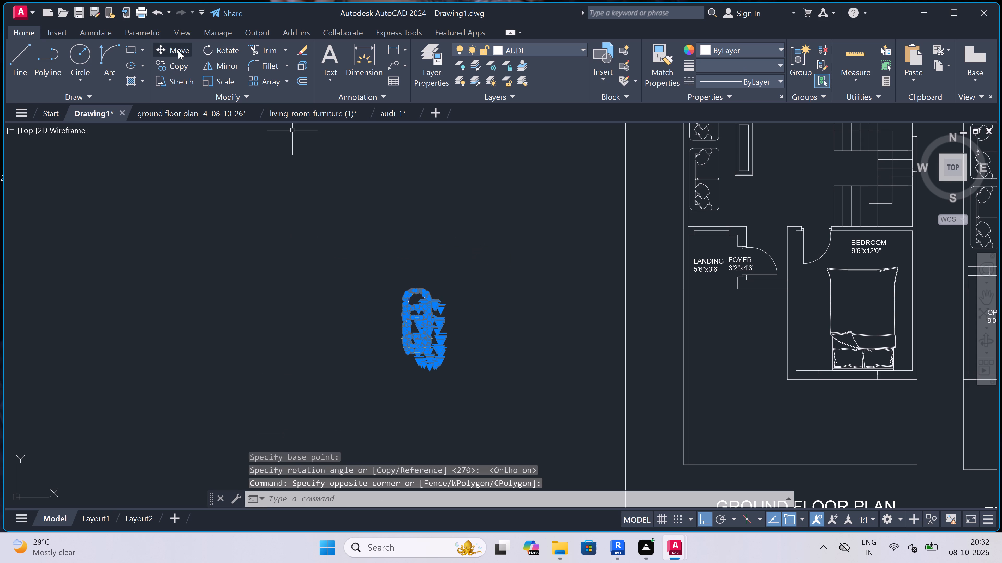
pyautogui.click(180, 45)
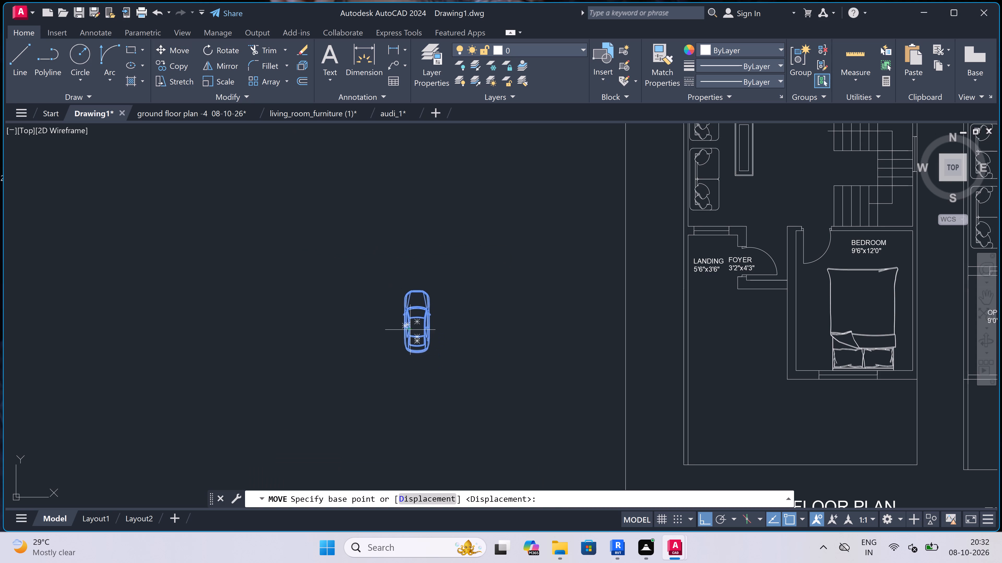
pyautogui.click(420, 324)
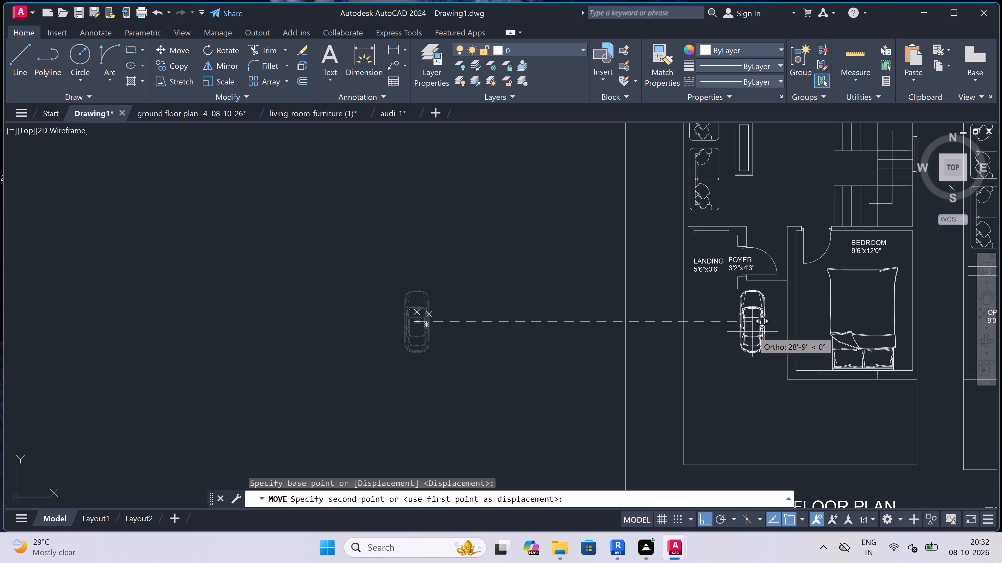
pyautogui.press('F8')
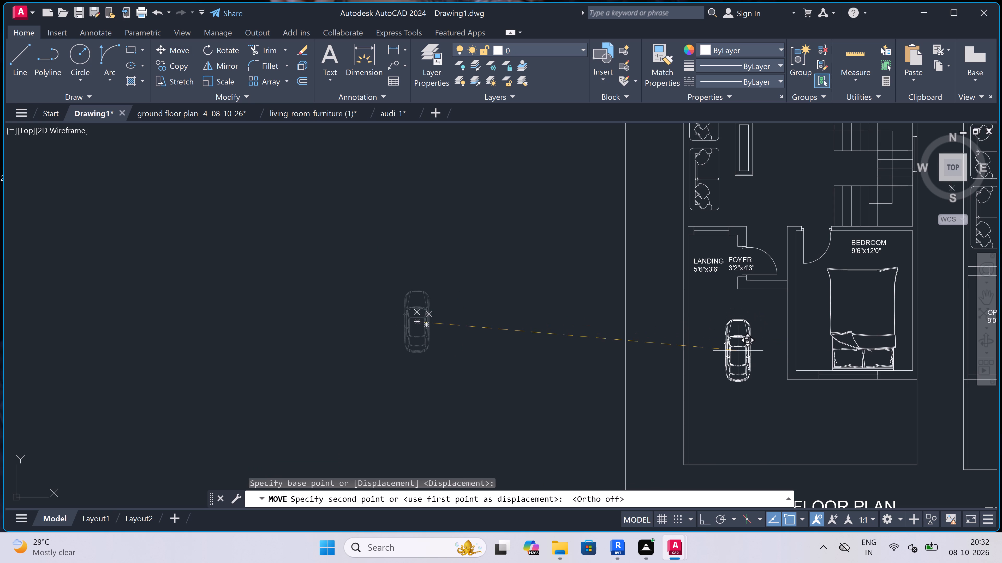
pyautogui.click(726, 349)
# Scale the car up freehand to about one and a half times its size about a point near its rear.
pyautogui.scroll(-1, 538, 350)
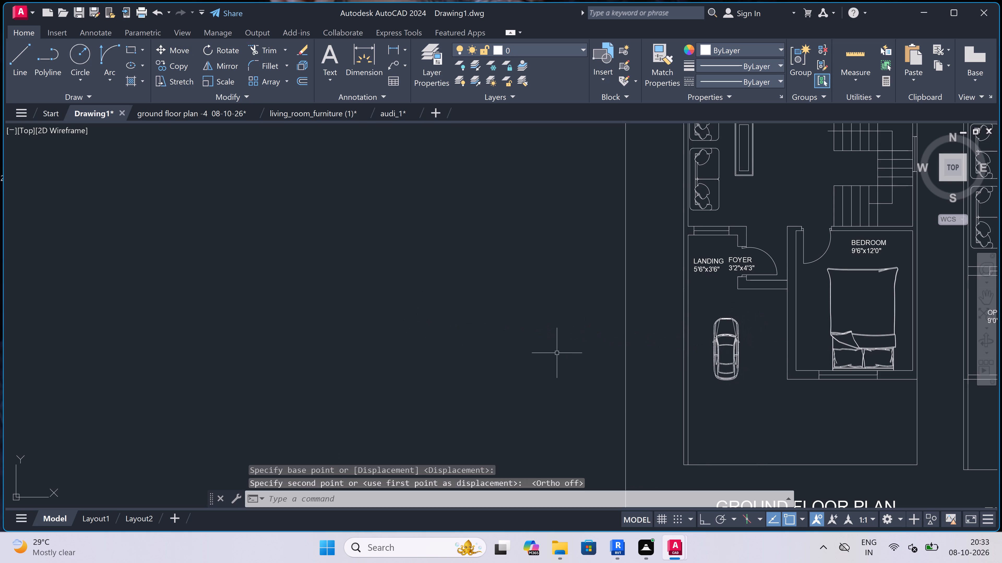
pyautogui.scroll(-1, 538, 350)
pyautogui.scroll(3, 623, 353)
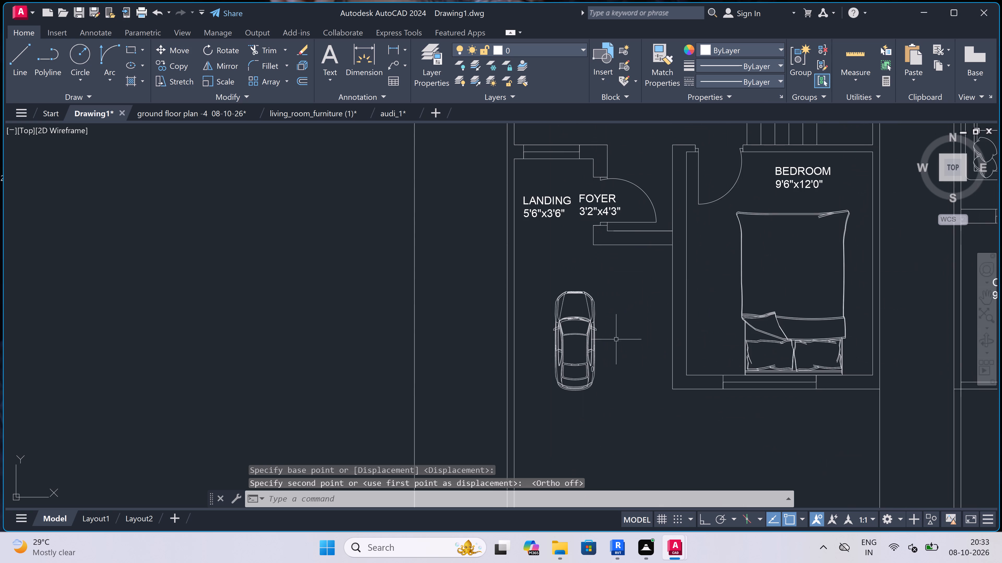
pyautogui.scroll(-2, 613, 319)
pyautogui.scroll(1, 613, 303)
pyautogui.click(613, 302)
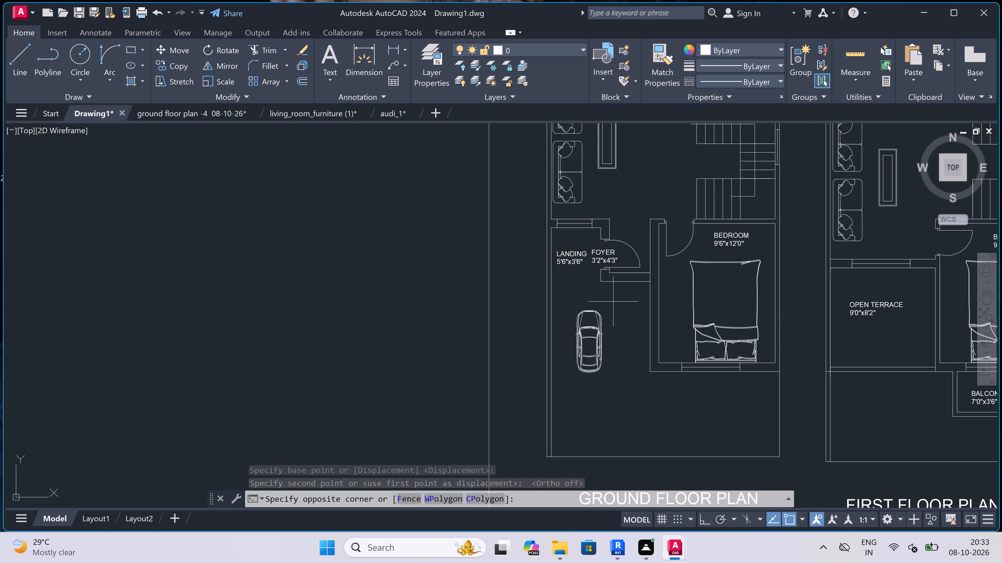
pyautogui.scroll(2, 548, 408)
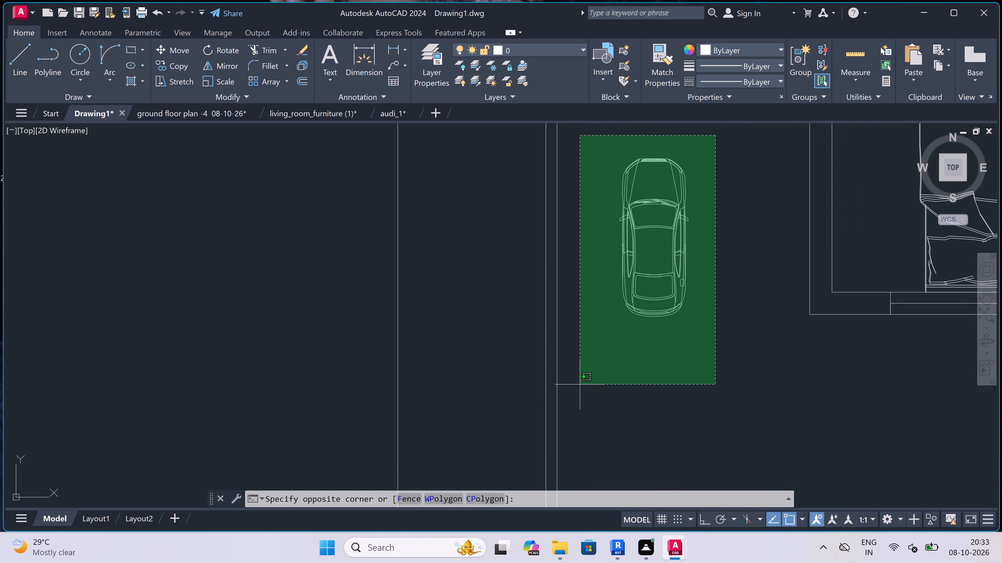
pyautogui.click(580, 384)
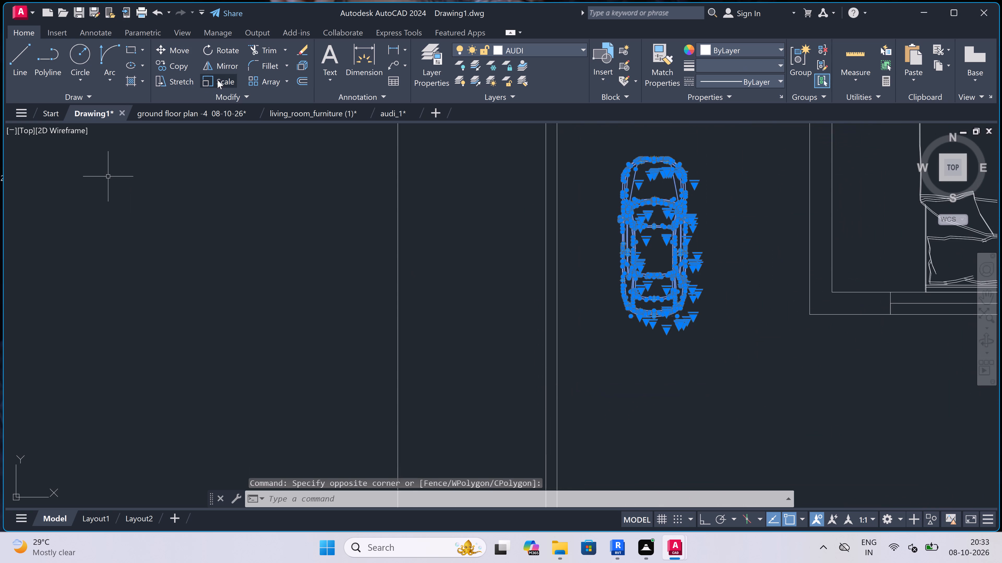
pyautogui.click(217, 80)
pyautogui.scroll(-2, 672, 484)
pyautogui.scroll(2, 673, 390)
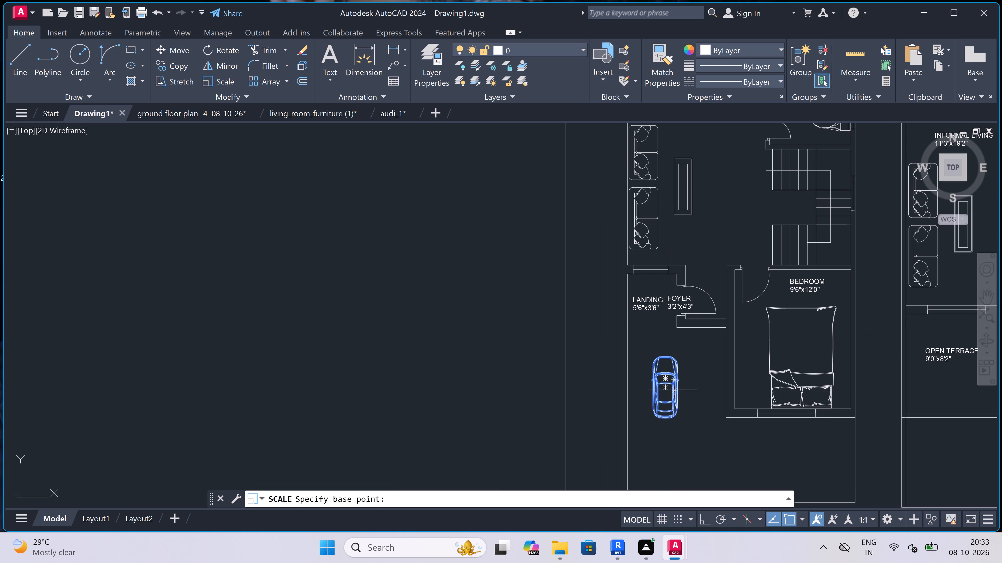
pyautogui.click(661, 397)
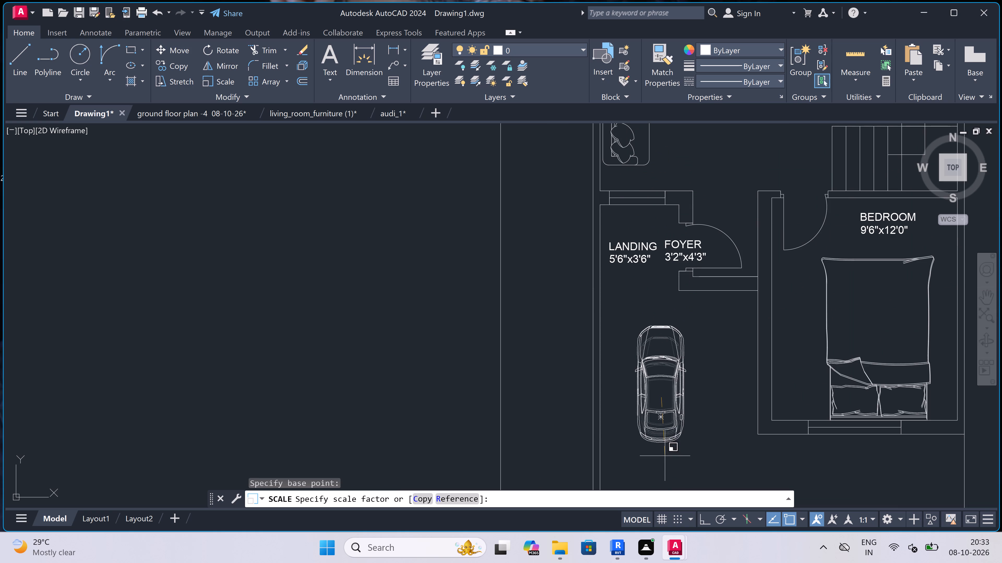
pyautogui.click(668, 472)
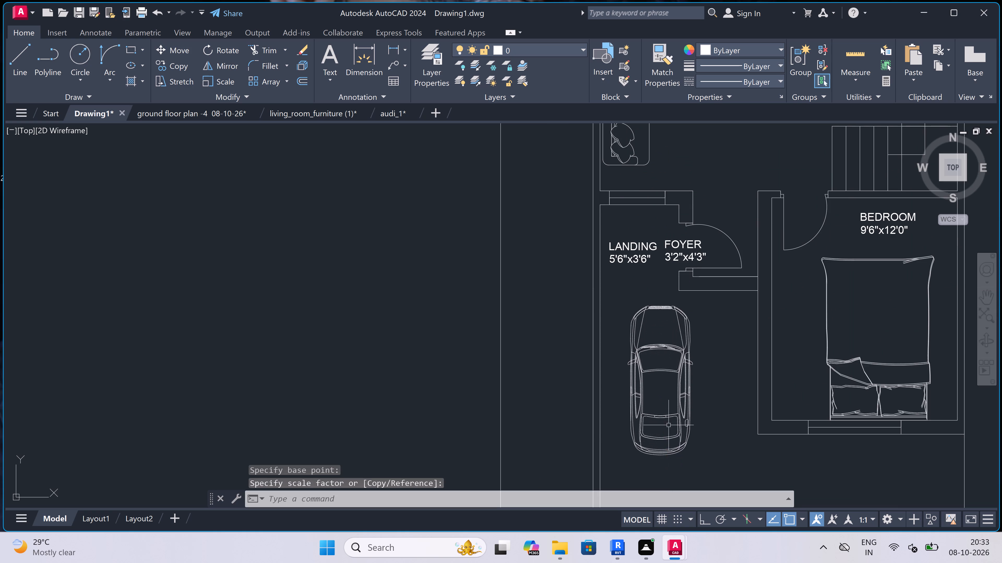
# With Ortho on, draw a 4.5" thick partition from the ground floor bedroom's outer corner by the car down to the front boundary line.
pyautogui.scroll(-9, 670, 368)
pyautogui.scroll(3, 681, 375)
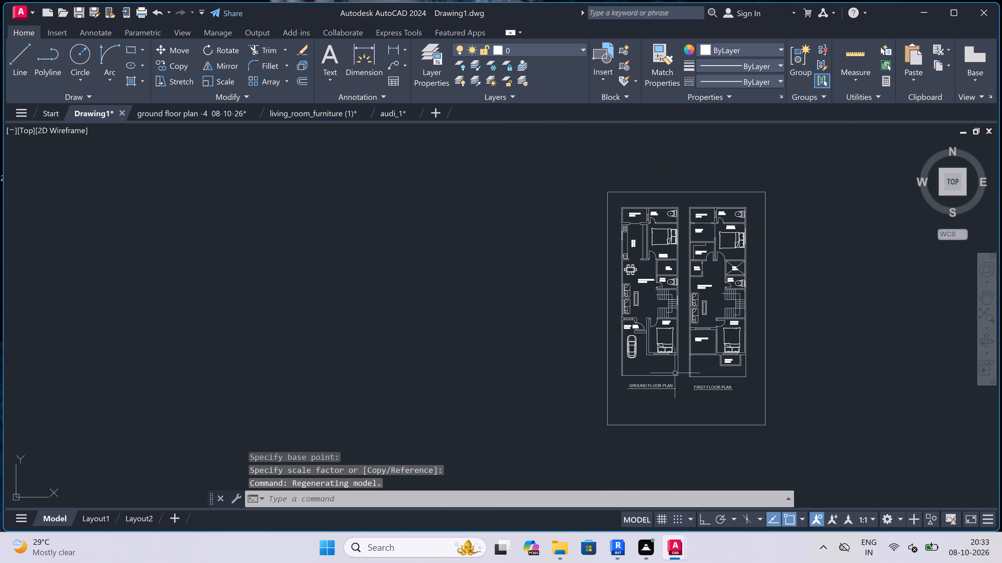
pyautogui.scroll(3, 660, 365)
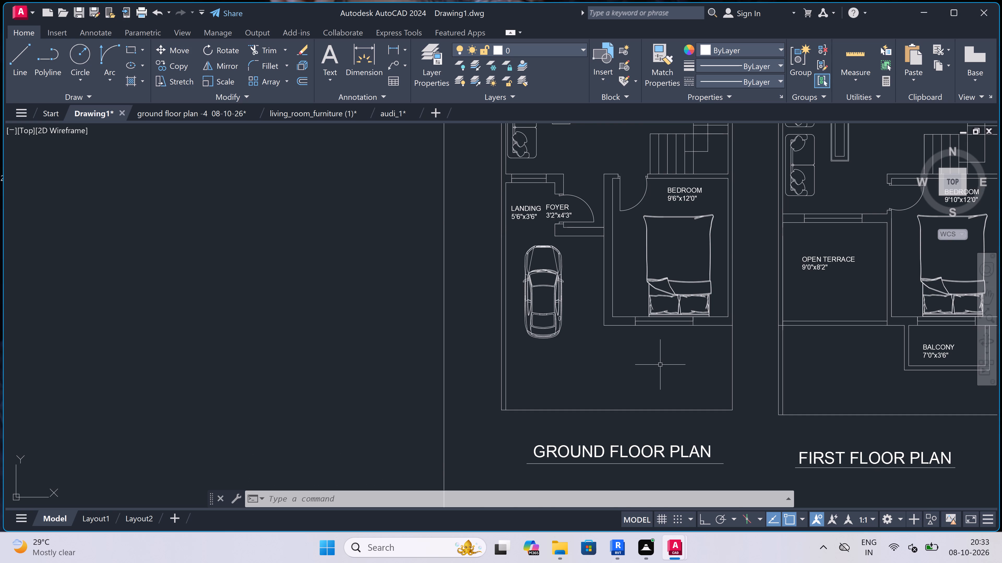
pyautogui.scroll(1, 660, 365)
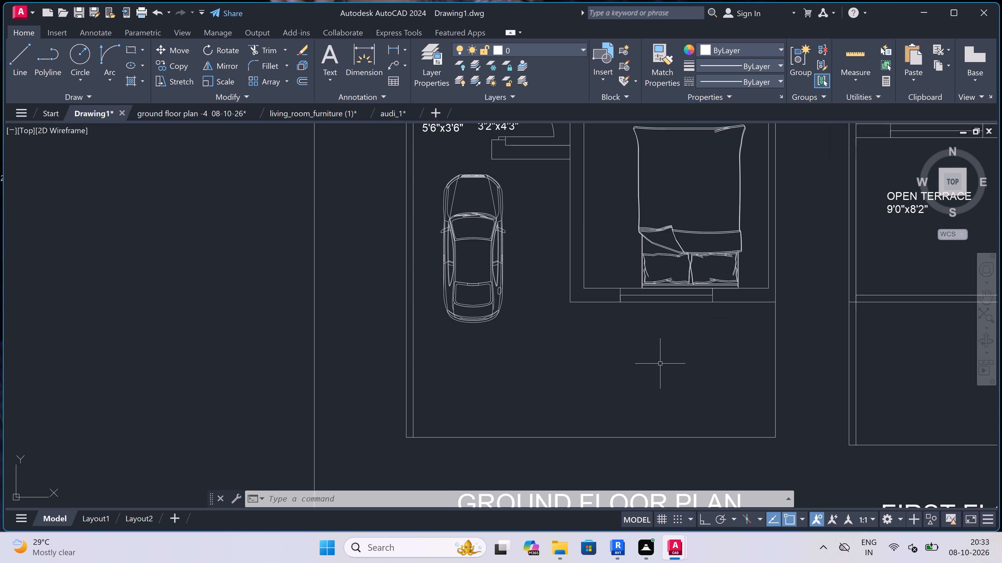
pyautogui.write('l')
pyautogui.press('space')
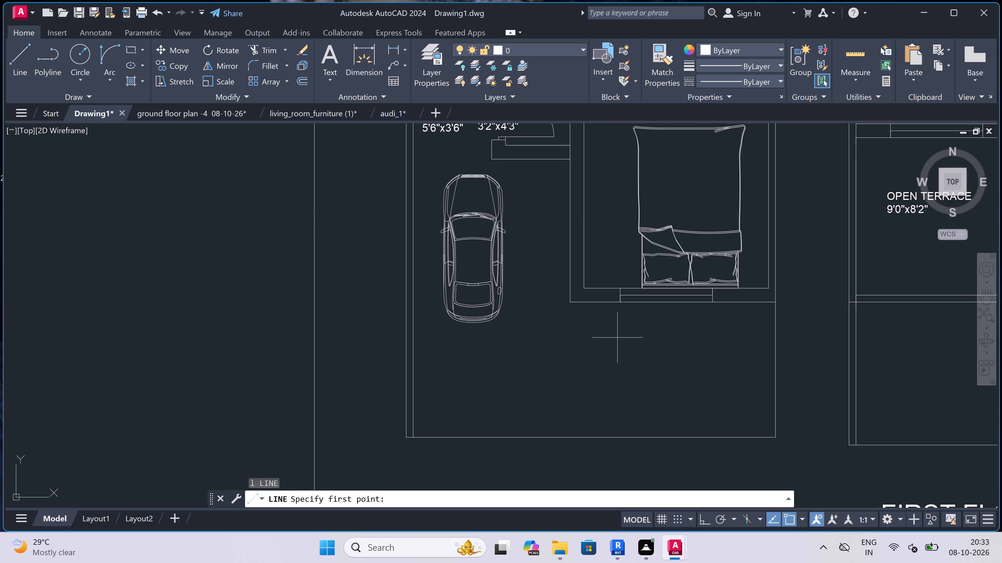
pyautogui.click(572, 302)
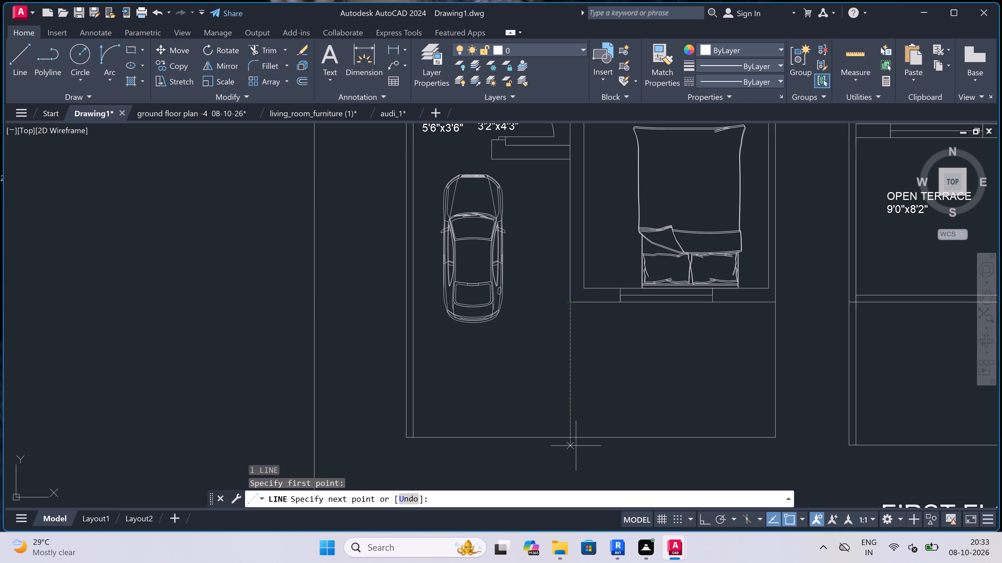
pyautogui.press('F8')
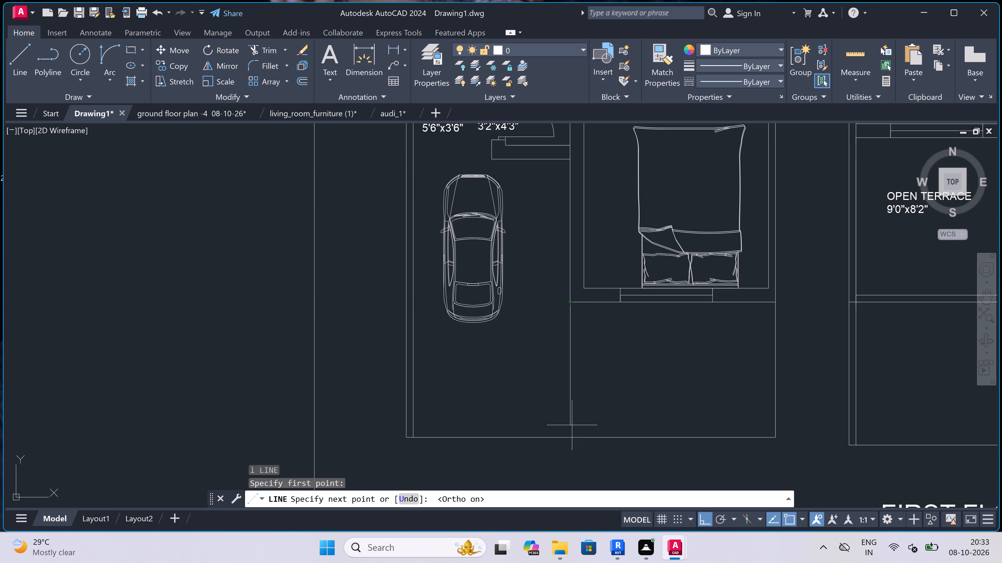
pyautogui.click(571, 438)
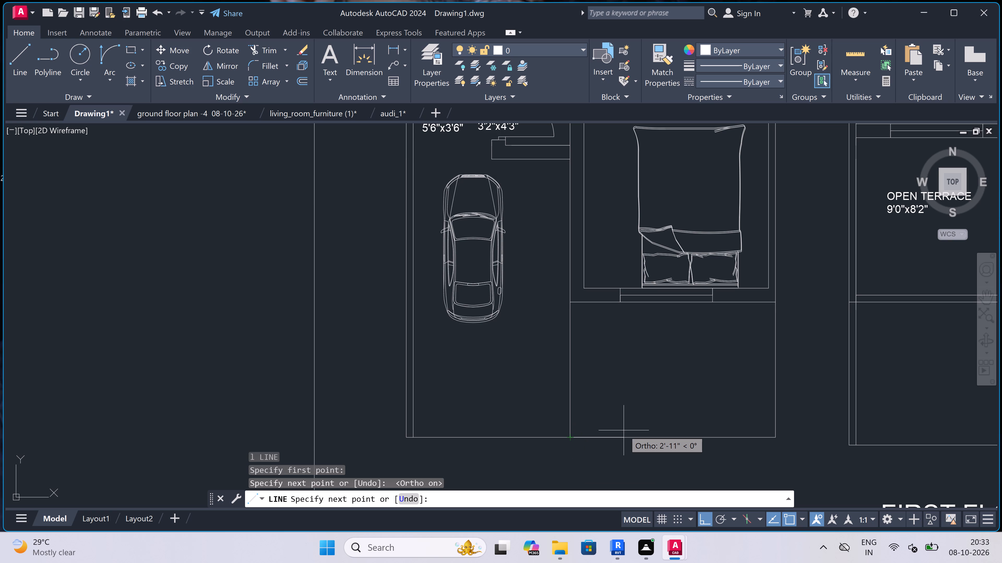
pyautogui.press('4')
pyautogui.write('.5')
pyautogui.write('"')
pyautogui.press('space')
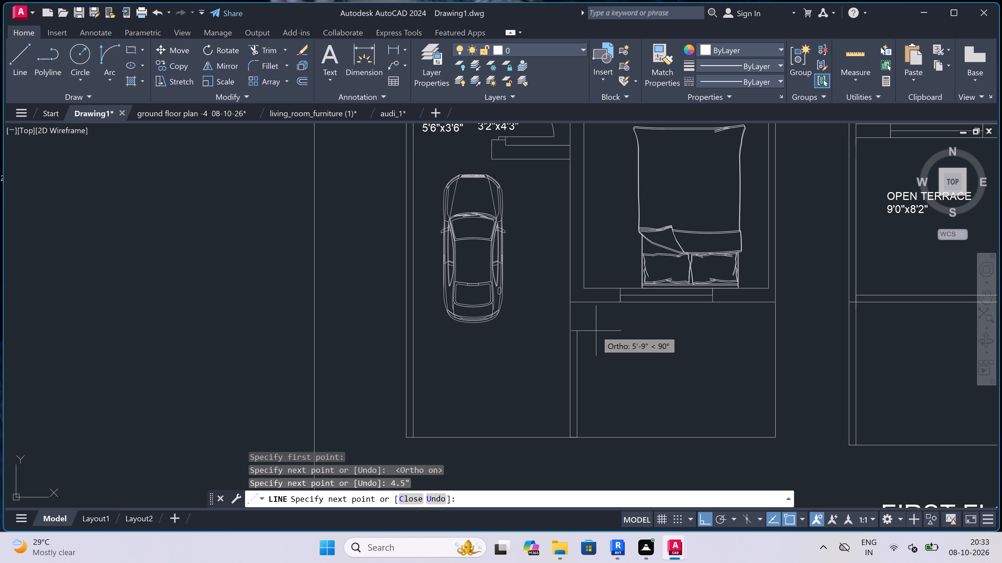
pyautogui.scroll(3, 582, 300)
pyautogui.doubleClick(562, 307)
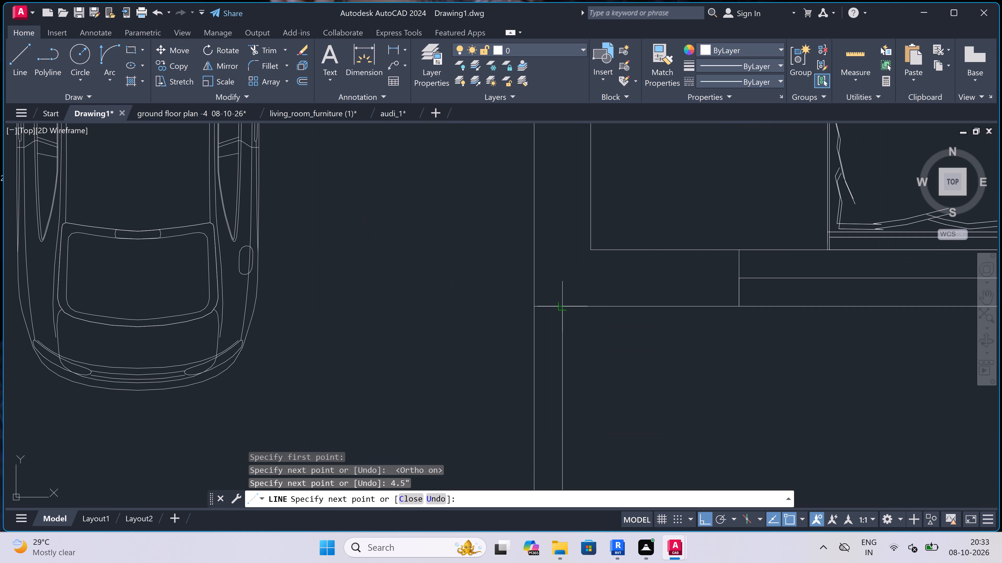
pyautogui.press('Escape')
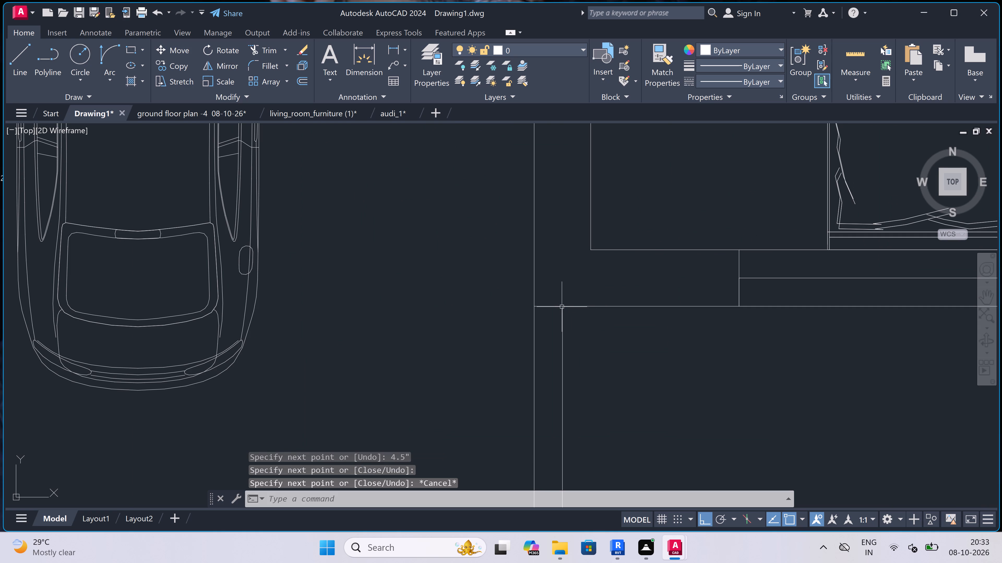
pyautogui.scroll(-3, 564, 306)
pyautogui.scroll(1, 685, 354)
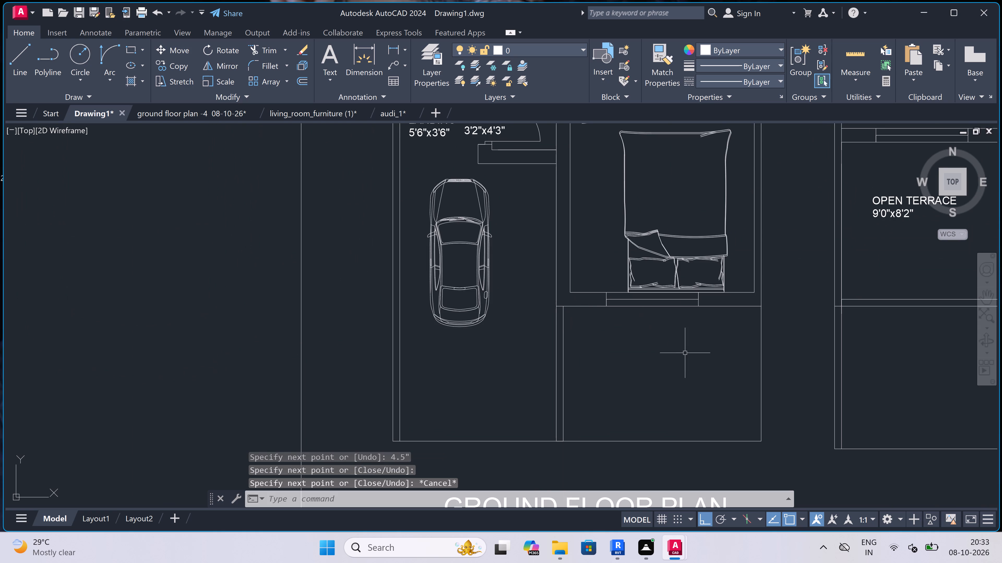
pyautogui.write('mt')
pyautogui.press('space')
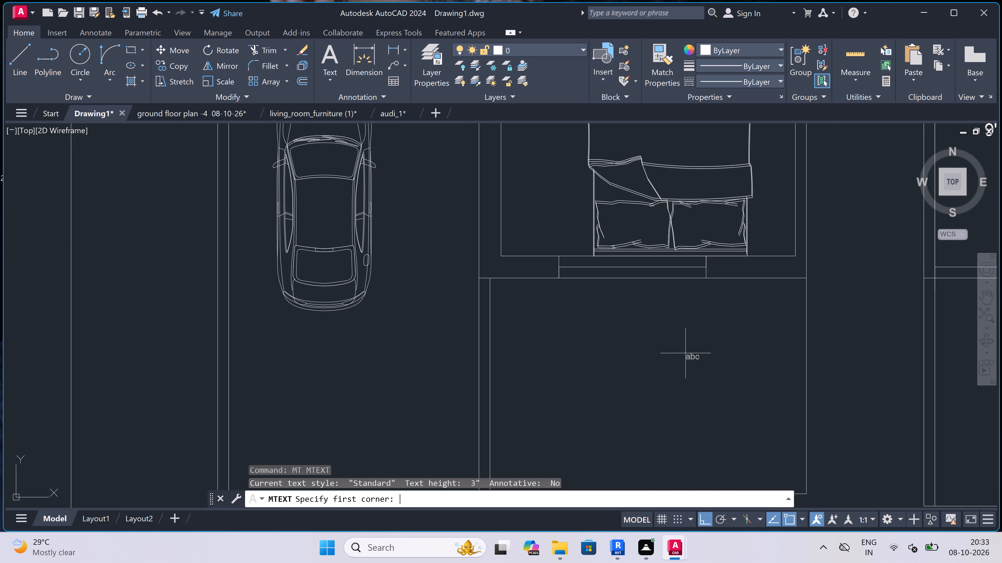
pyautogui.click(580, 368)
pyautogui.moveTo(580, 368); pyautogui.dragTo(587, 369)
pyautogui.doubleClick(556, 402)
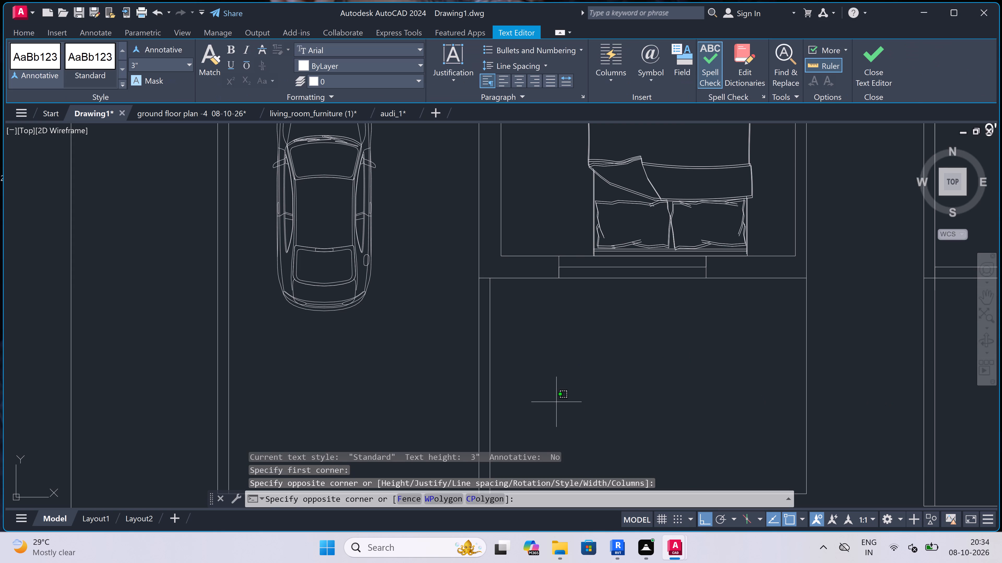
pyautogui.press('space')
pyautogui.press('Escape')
# Place multiline text reading LAWN in the enclosed area in front of the ground floor bedroom.
pyautogui.press('space')
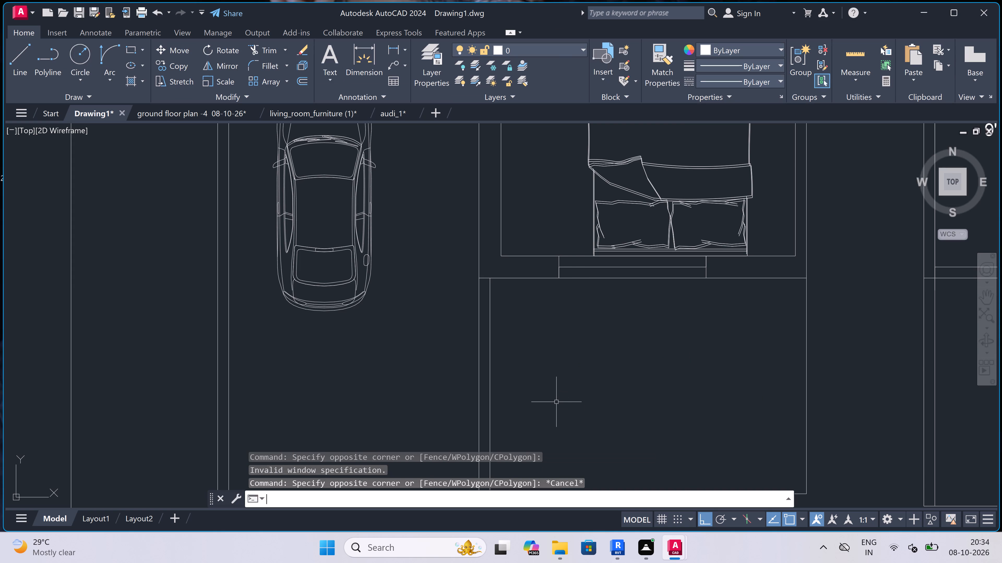
pyautogui.doubleClick(559, 392)
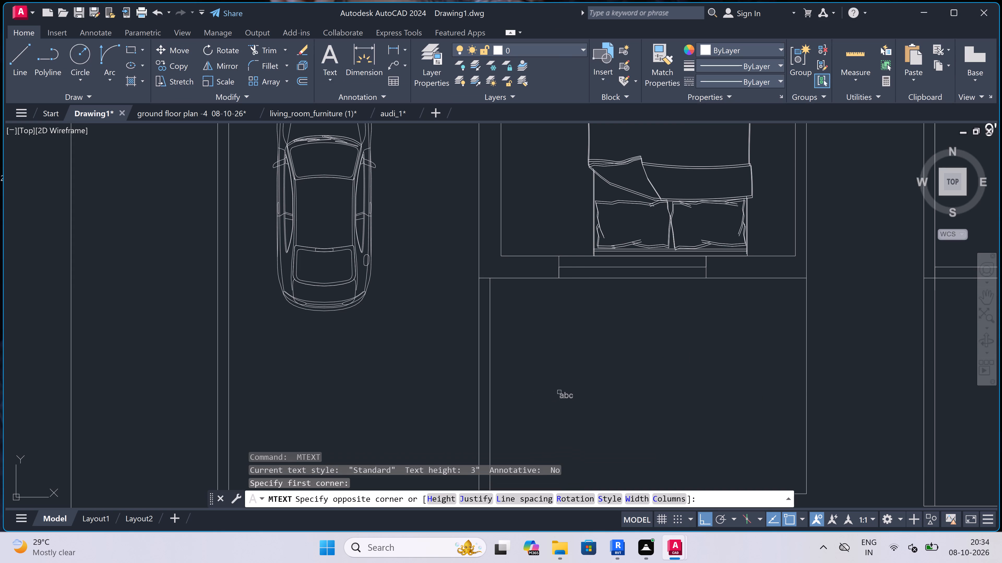
pyautogui.click(830, 382)
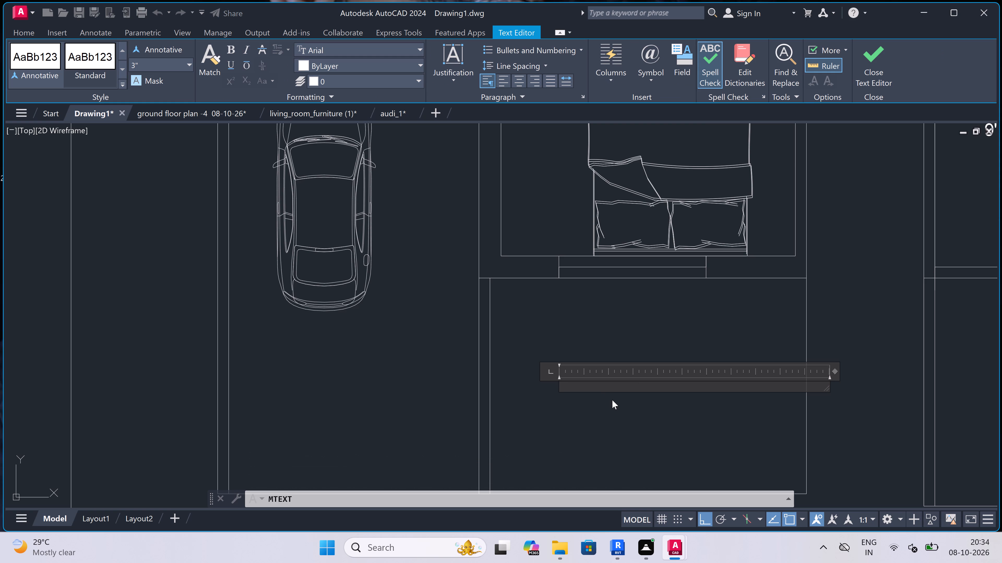
pyautogui.write('LA')
pyautogui.write('WN')
pyautogui.scroll(-1, 602, 377)
pyautogui.scroll(3, 588, 400)
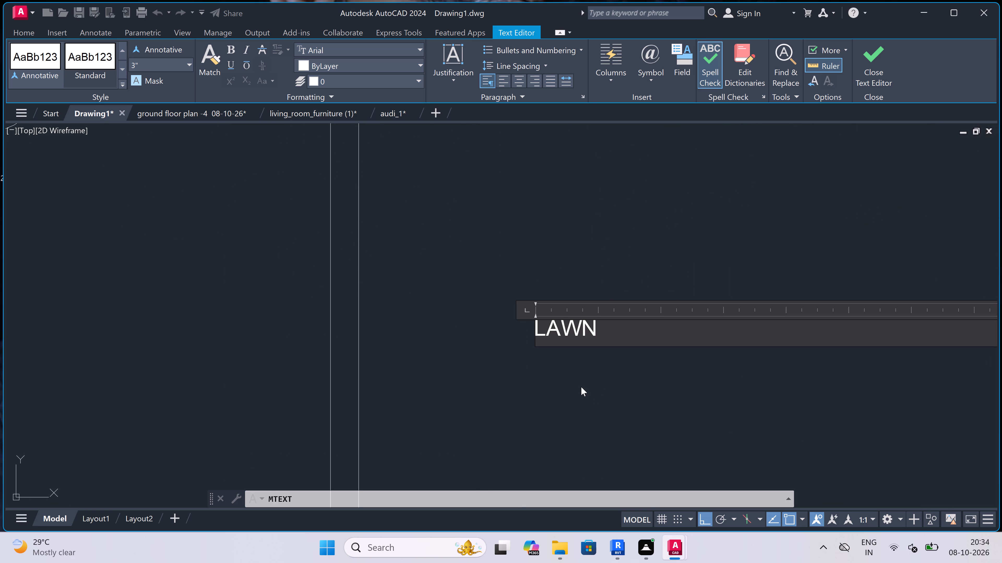
pyautogui.scroll(-3, 581, 387)
pyautogui.scroll(3, 576, 405)
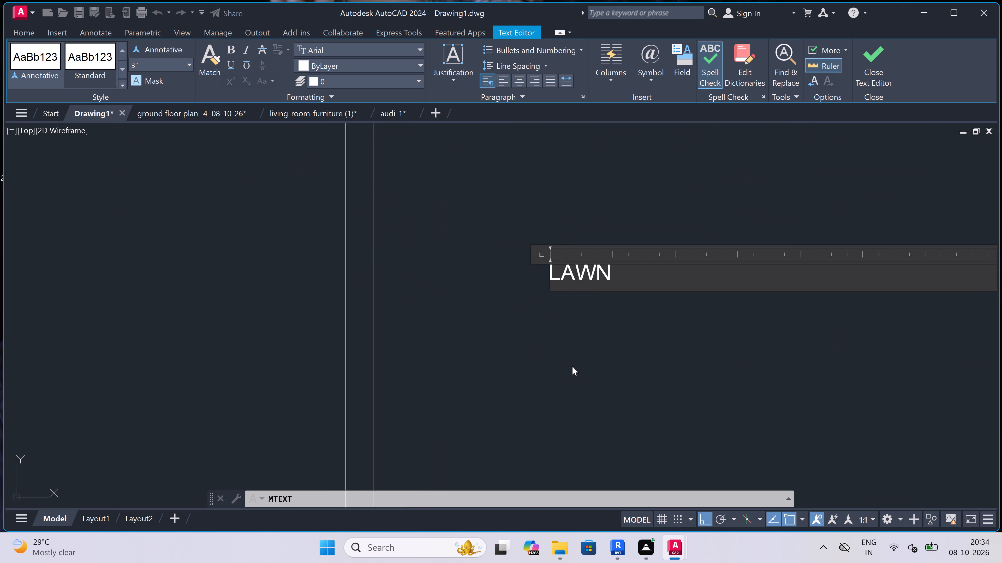
pyautogui.scroll(-2, 574, 357)
pyautogui.scroll(2, 578, 340)
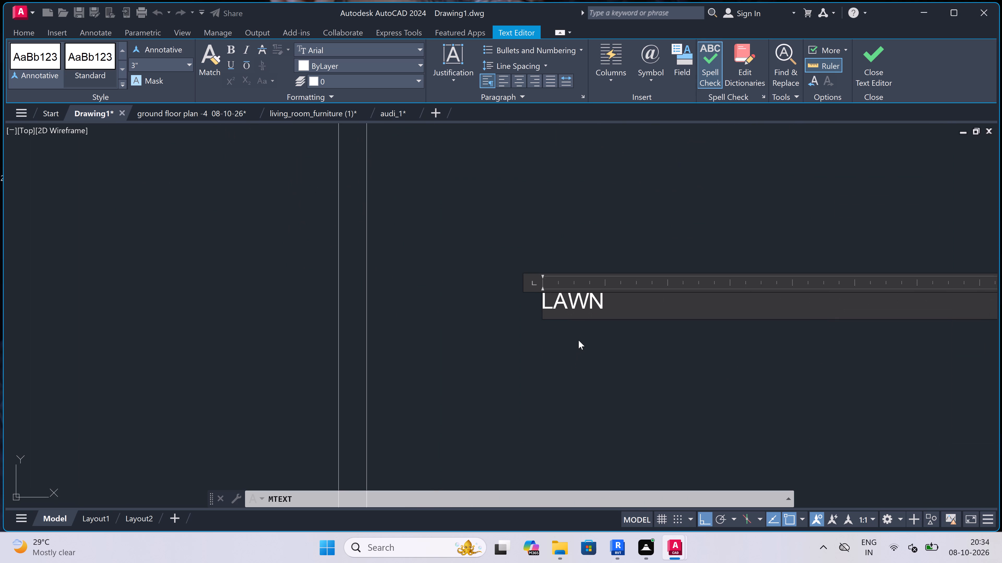
pyautogui.scroll(1, 578, 340)
pyautogui.scroll(-1, 578, 340)
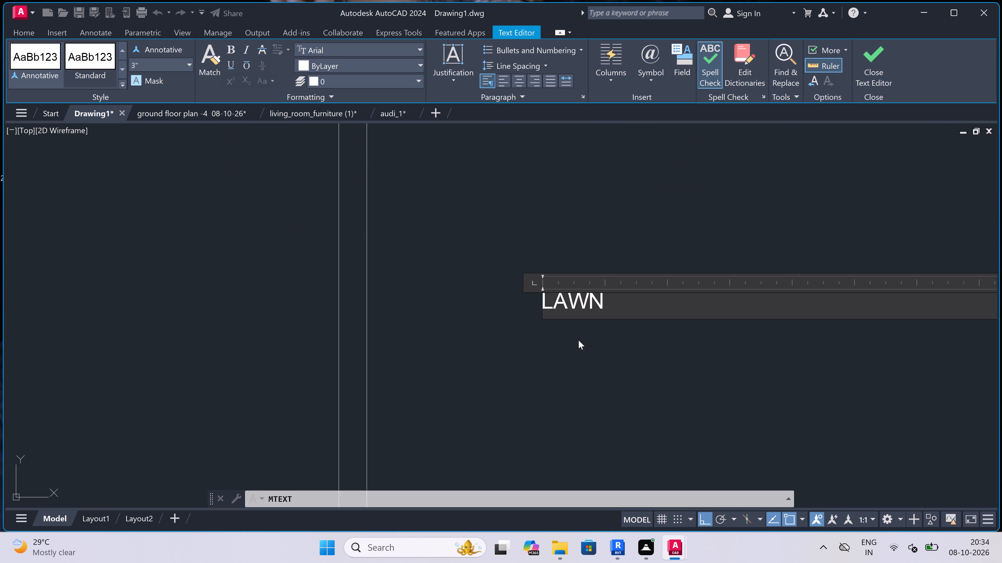
# Add the size 10'3"x7'0" as a second line under LAWN and finish the multiline text.
pyautogui.press('Return')
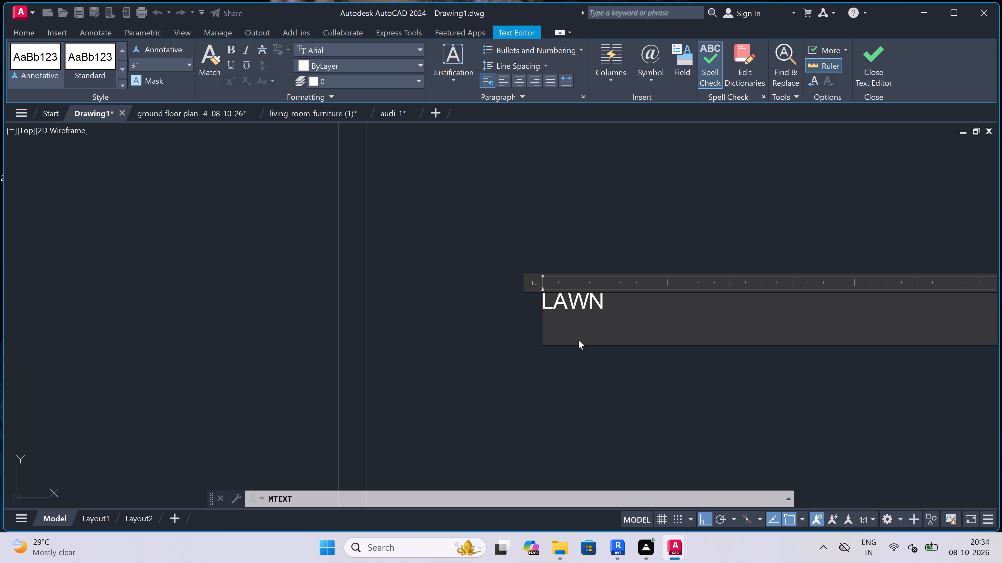
pyautogui.press('1')
pyautogui.write("0'")
pyautogui.press('3')
pyautogui.hotkey('shift', '"')
pyautogui.press('x')
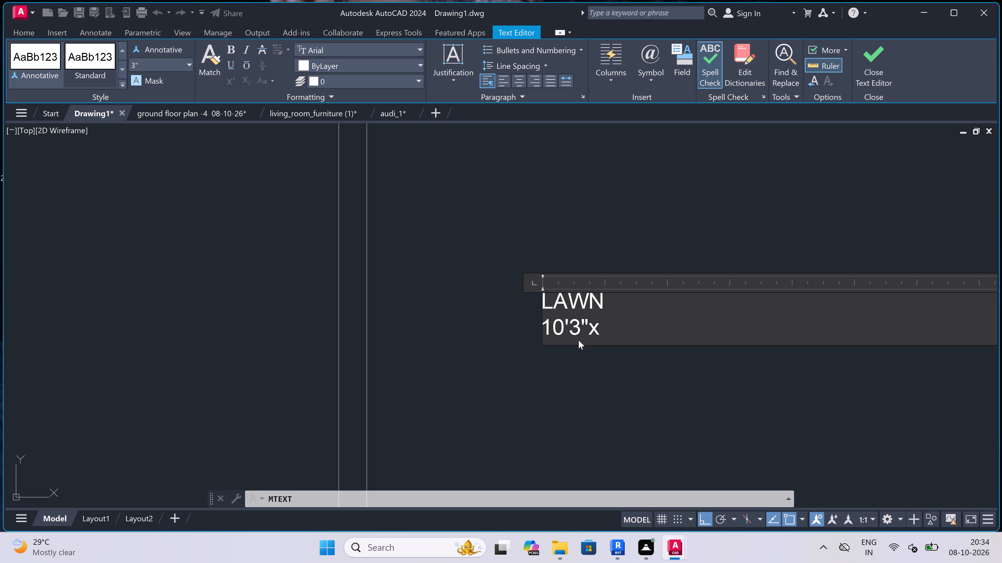
pyautogui.write('7\'0"')
pyautogui.click(532, 369)
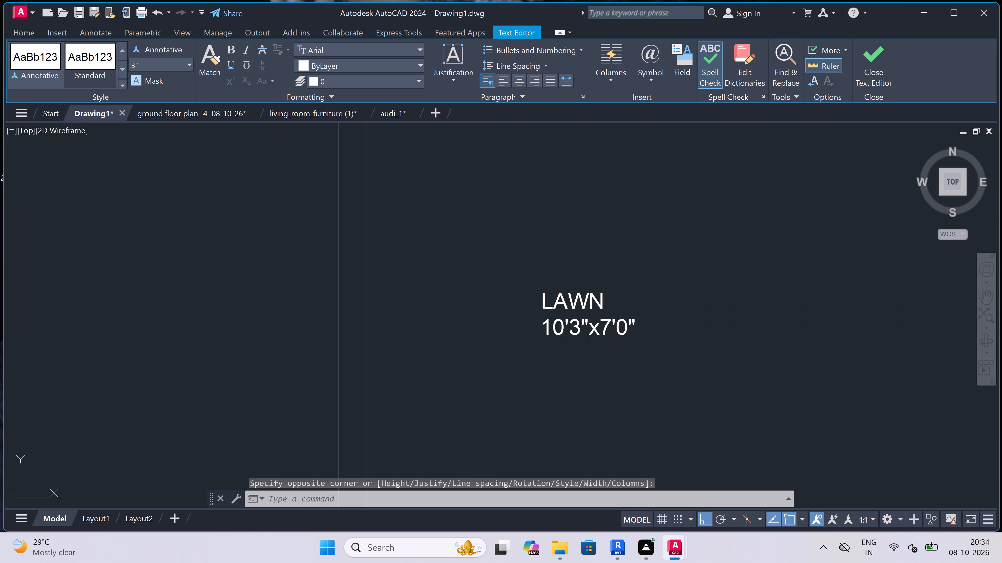
# Move the lawn label with Ortho off, up and across toward the middle of the enclosed area.
pyautogui.scroll(-4, 532, 368)
pyautogui.click(550, 338)
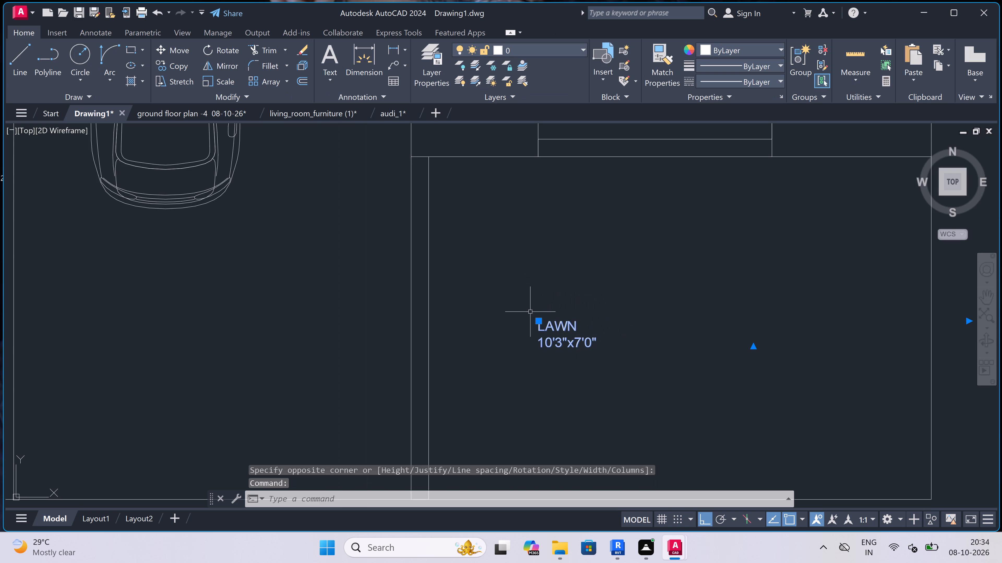
pyautogui.doubleClick(540, 323)
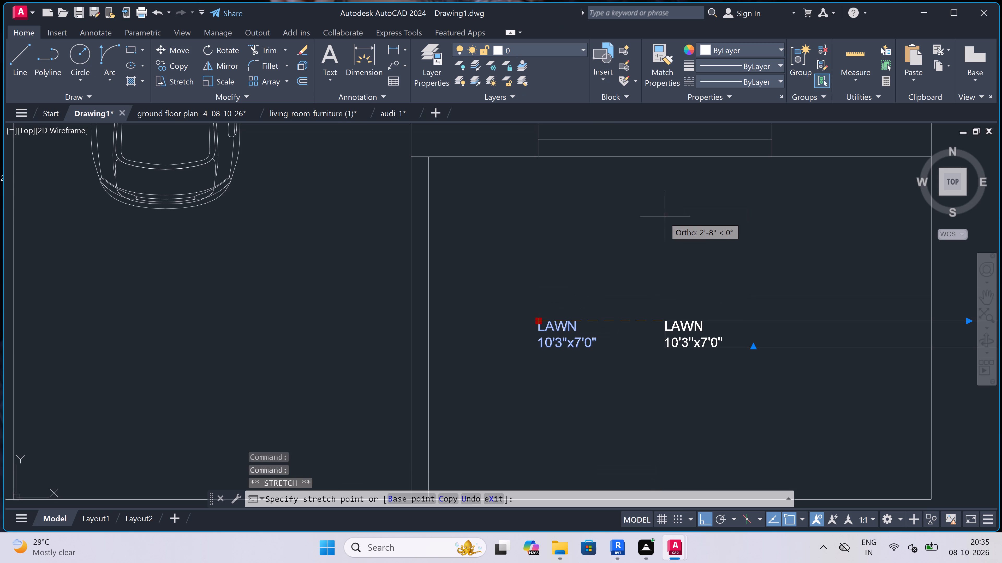
pyautogui.press('F8')
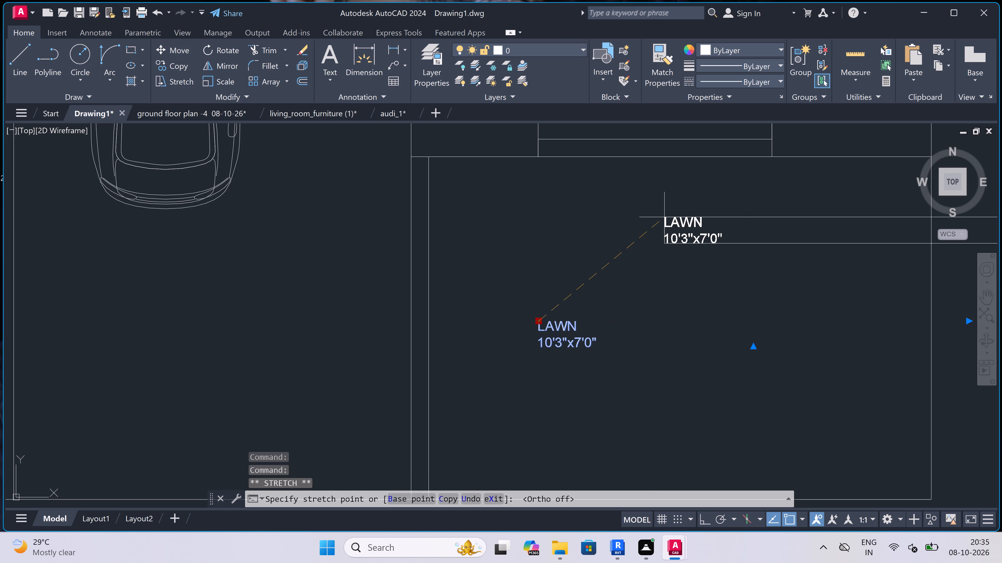
pyautogui.click(606, 261)
pyautogui.press('Escape')
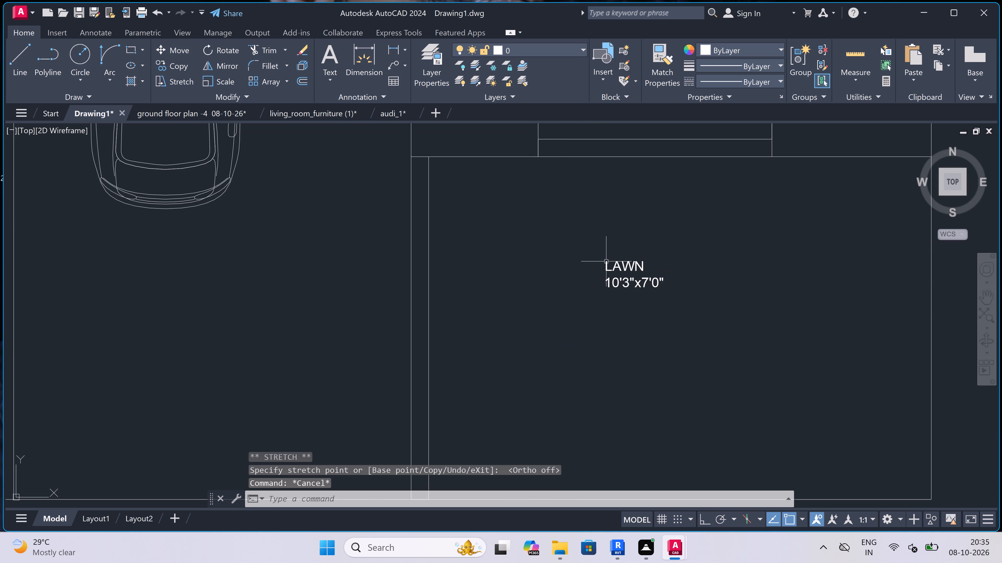
# Create a new layer named line1.
pyautogui.scroll(-2, 606, 261)
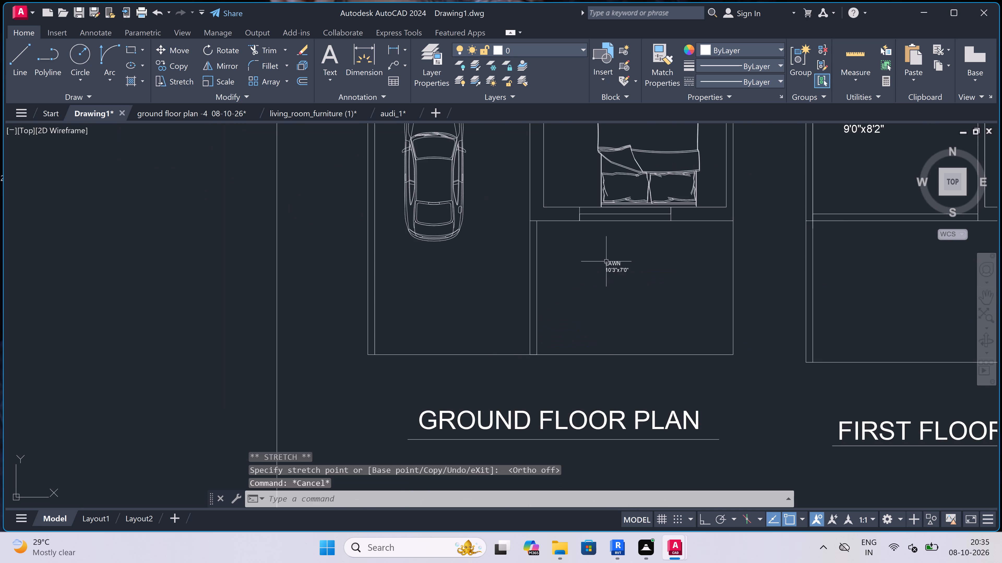
pyautogui.scroll(-1, 606, 261)
pyautogui.scroll(2, 614, 237)
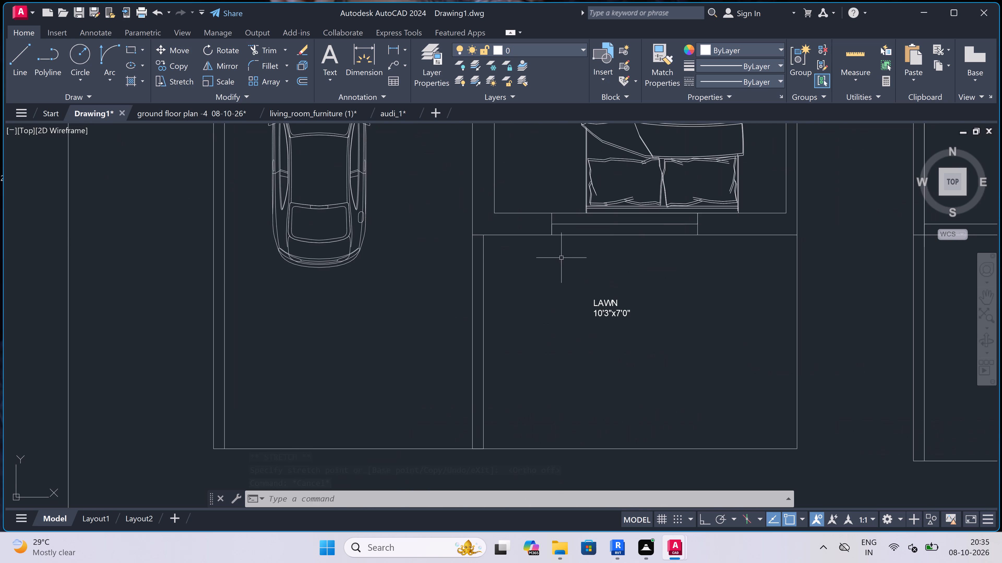
pyautogui.click(426, 55)
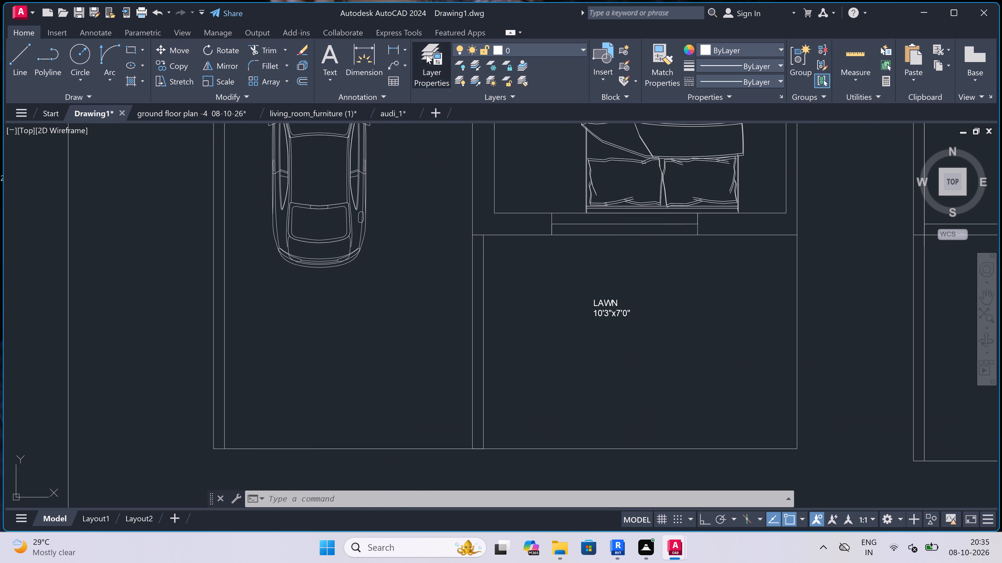
pyautogui.rightClick(183, 138)
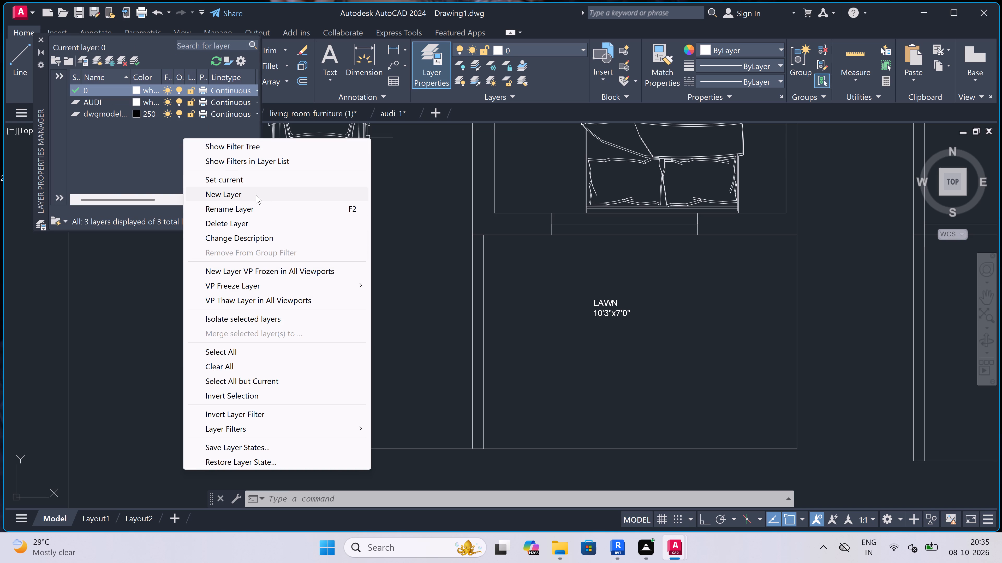
pyautogui.click(256, 195)
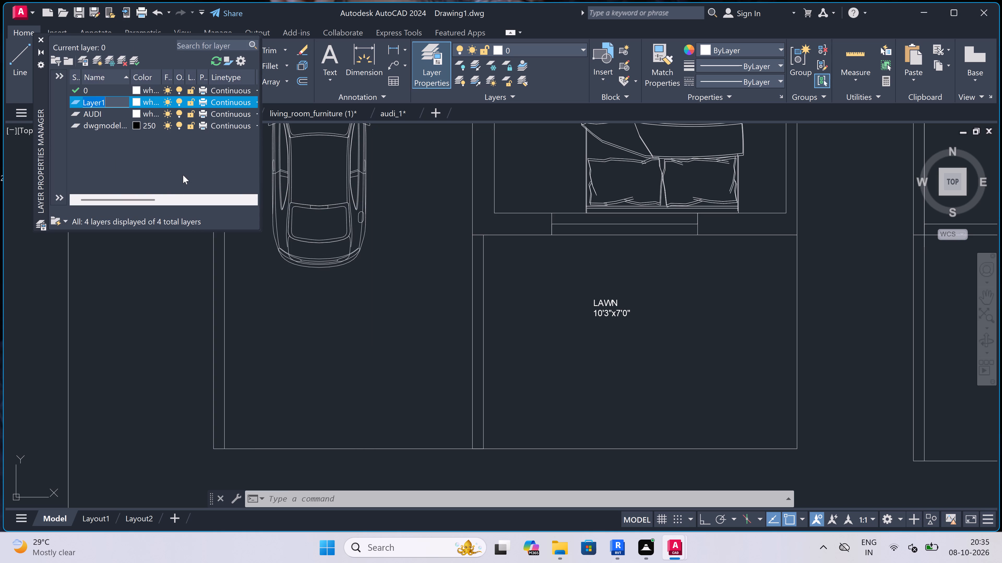
pyautogui.press('BackSpace')
pyautogui.write('line1')
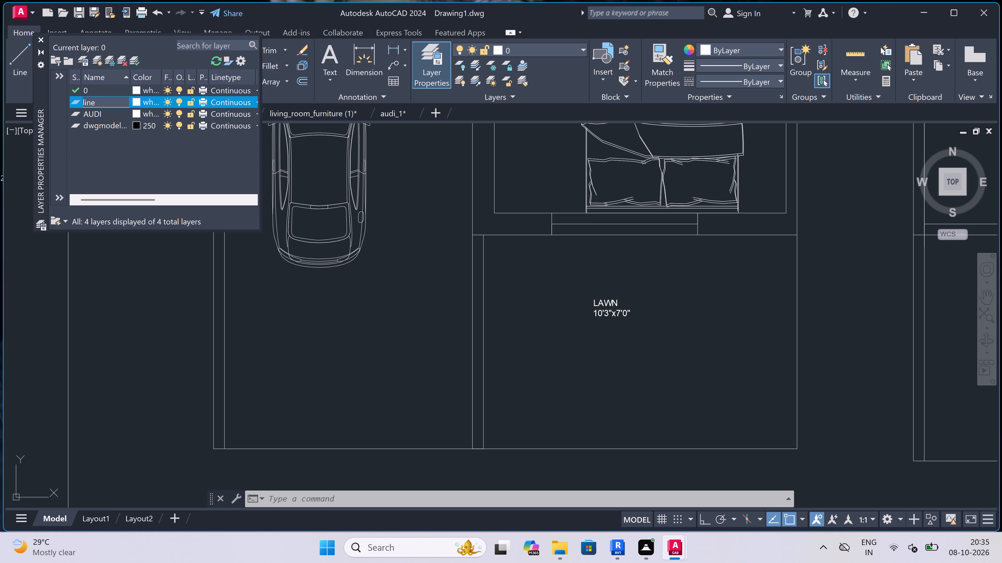
# Load the DASHED2 linetype from acadiso.lin, assign it to layer line1, and close the layer manager.
pyautogui.click(226, 101)
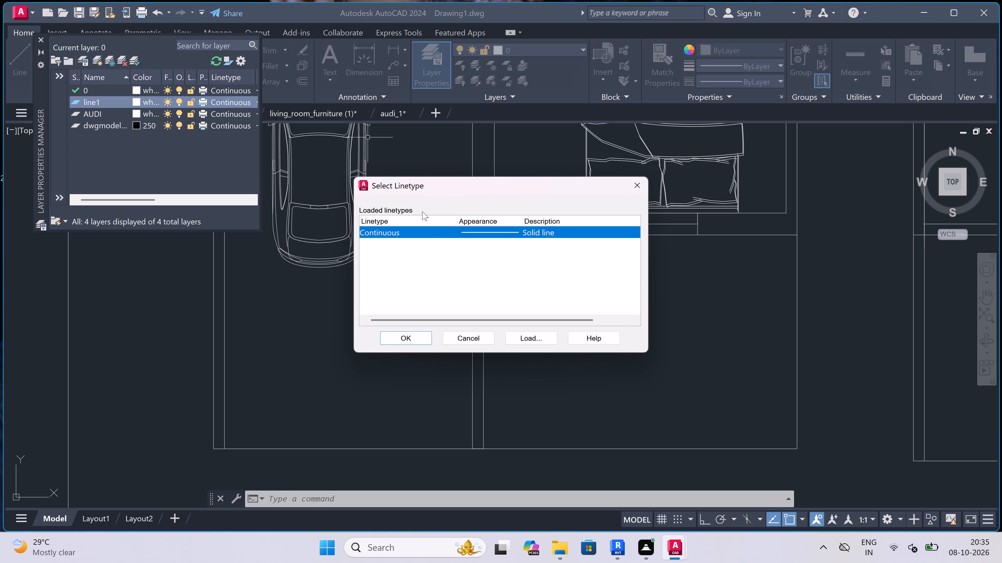
pyautogui.click(532, 336)
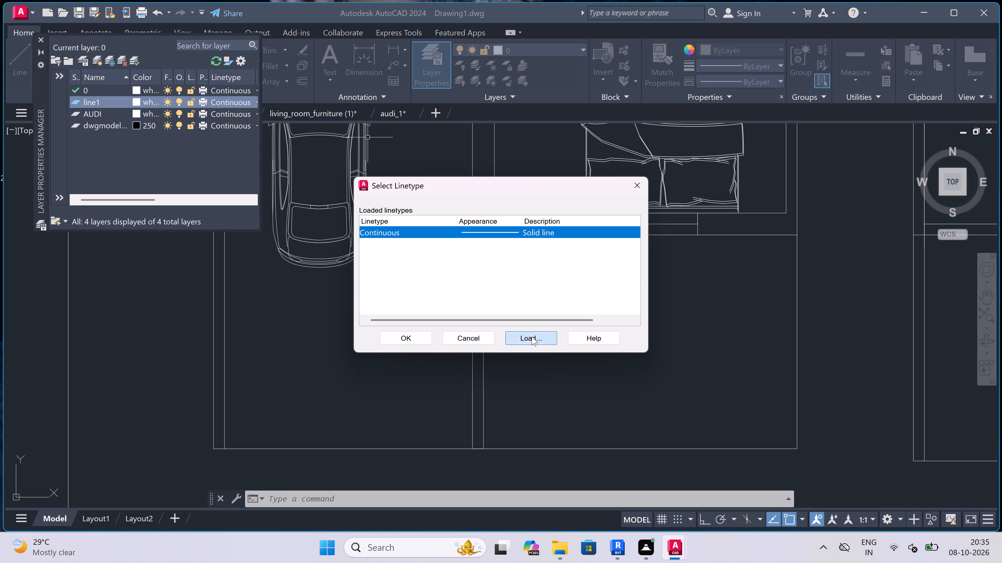
pyautogui.scroll(-5, 508, 281)
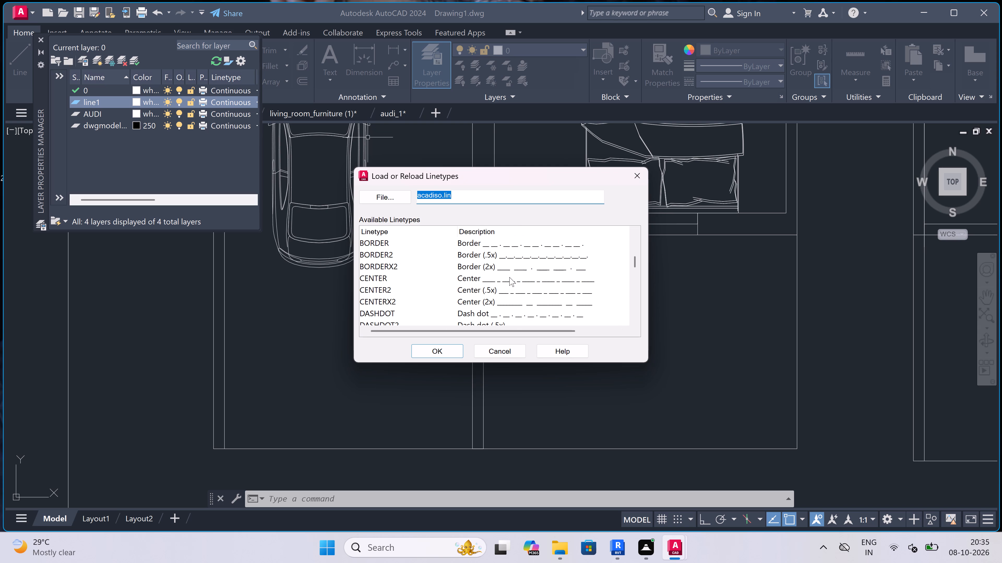
pyautogui.scroll(-3, 508, 265)
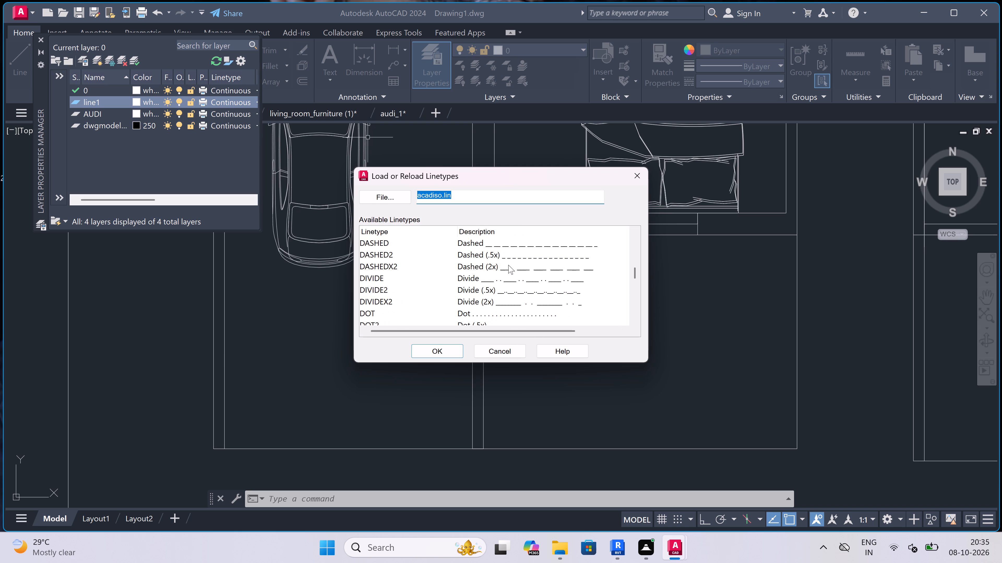
pyautogui.click(510, 257)
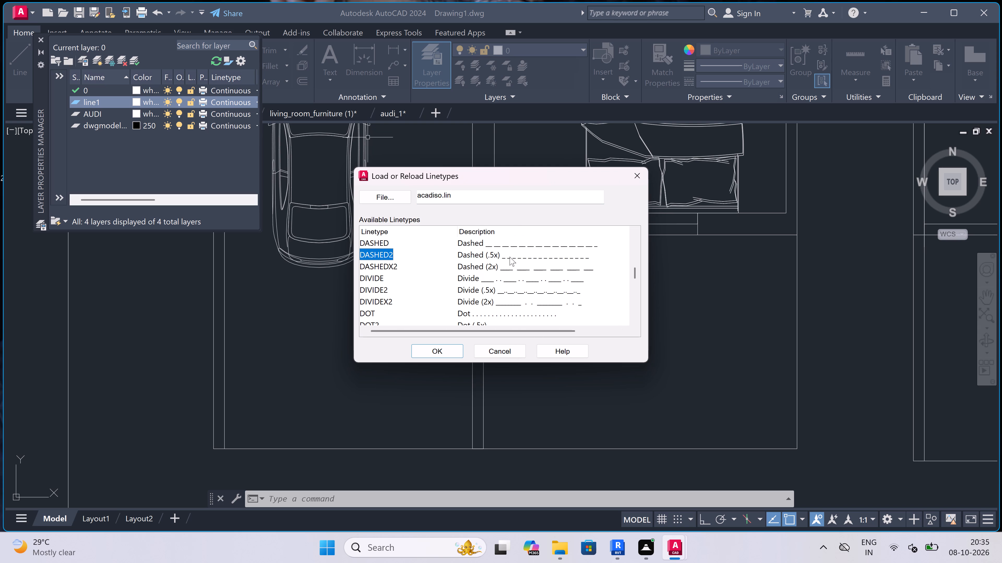
pyautogui.doubleClick(431, 354)
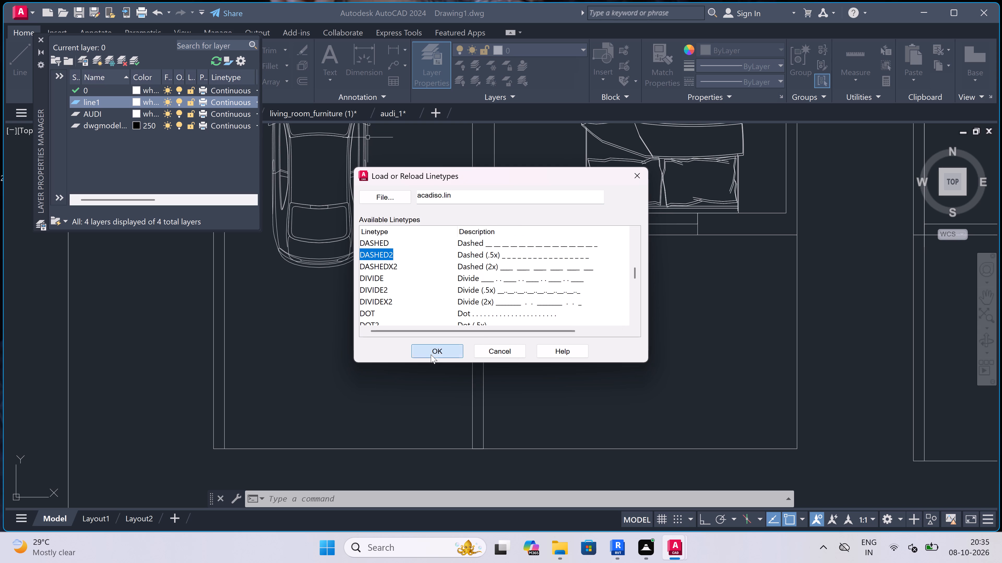
pyautogui.click(585, 244)
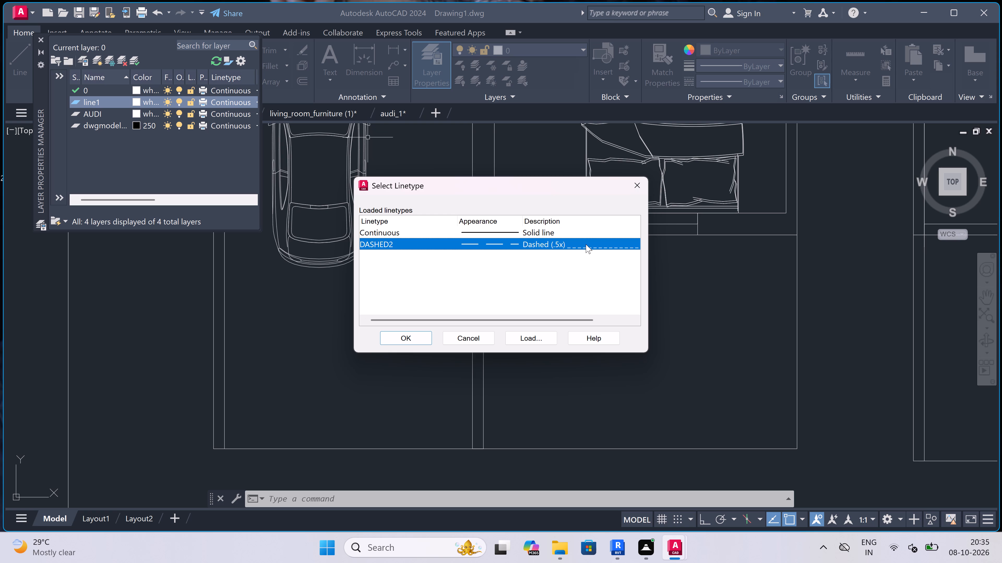
pyautogui.click(396, 341)
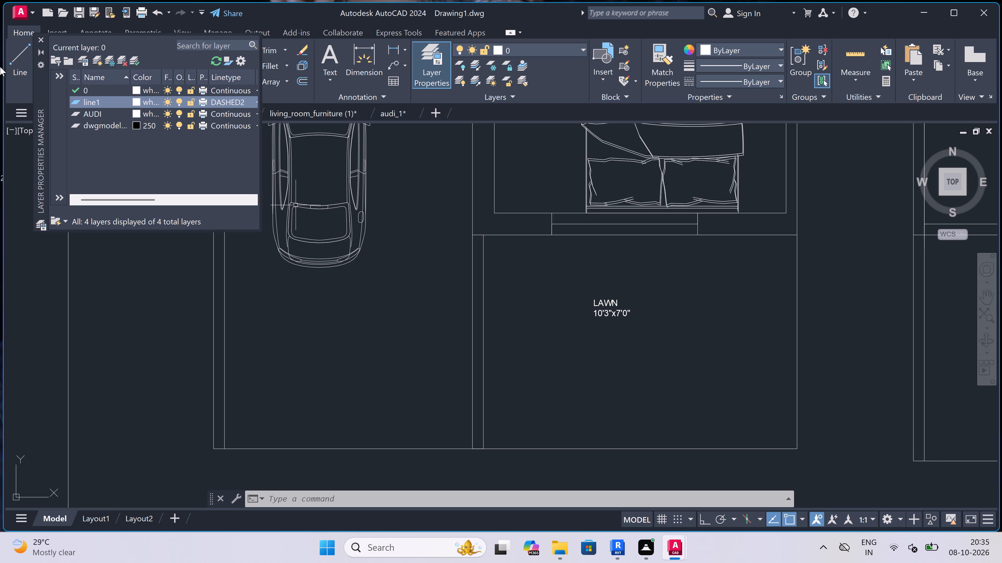
pyautogui.click(37, 38)
pyautogui.click(38, 39)
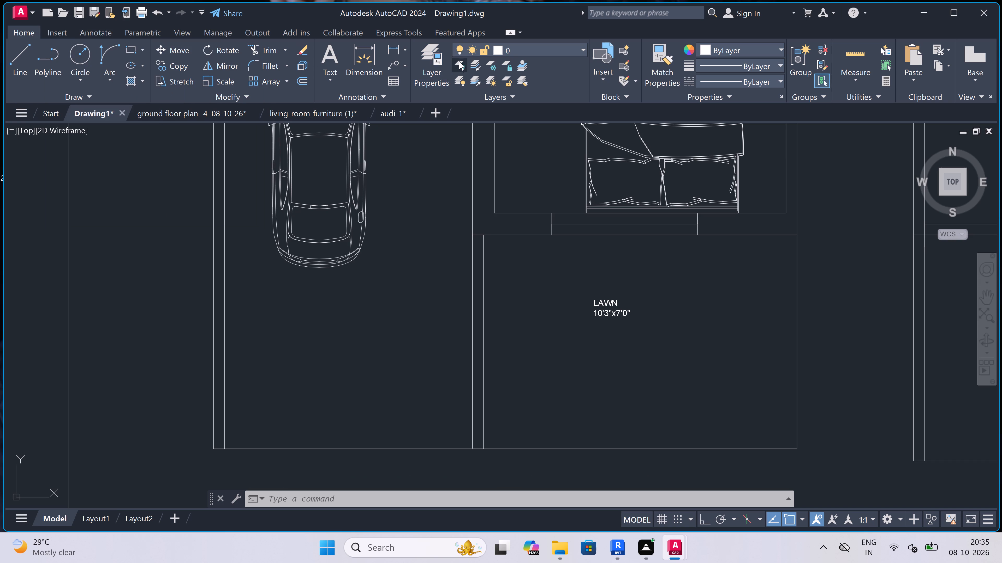
# Make line1 the current layer and start a line on the bedroom's front wall line near the lawn partition, with Ortho on.
pyautogui.click(502, 49)
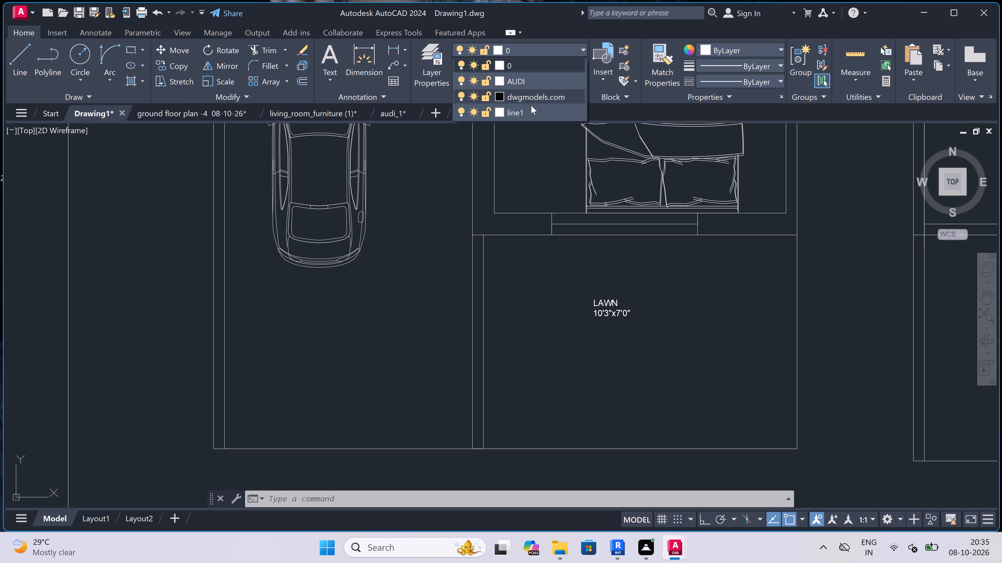
pyautogui.click(530, 106)
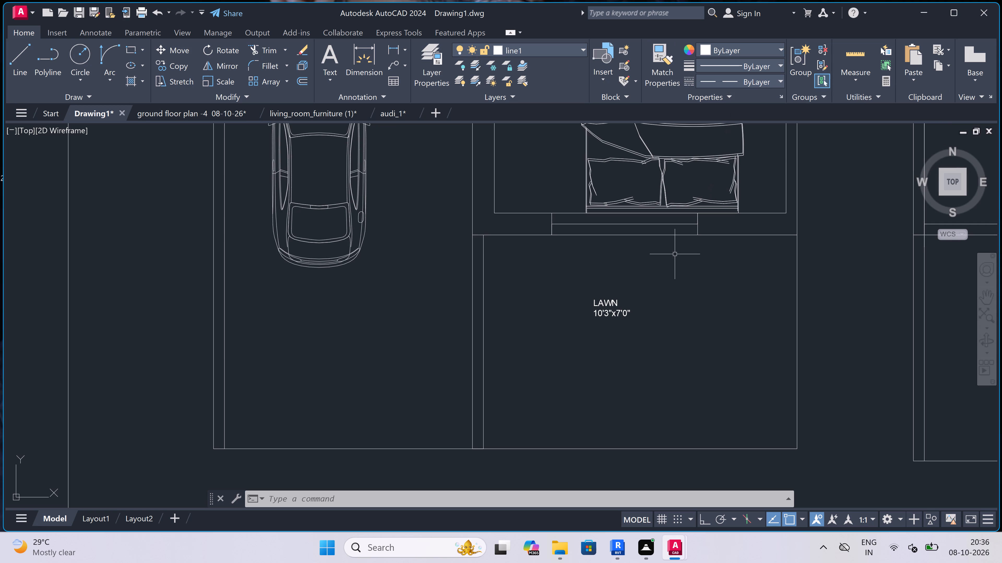
pyautogui.write('l')
pyautogui.press('space')
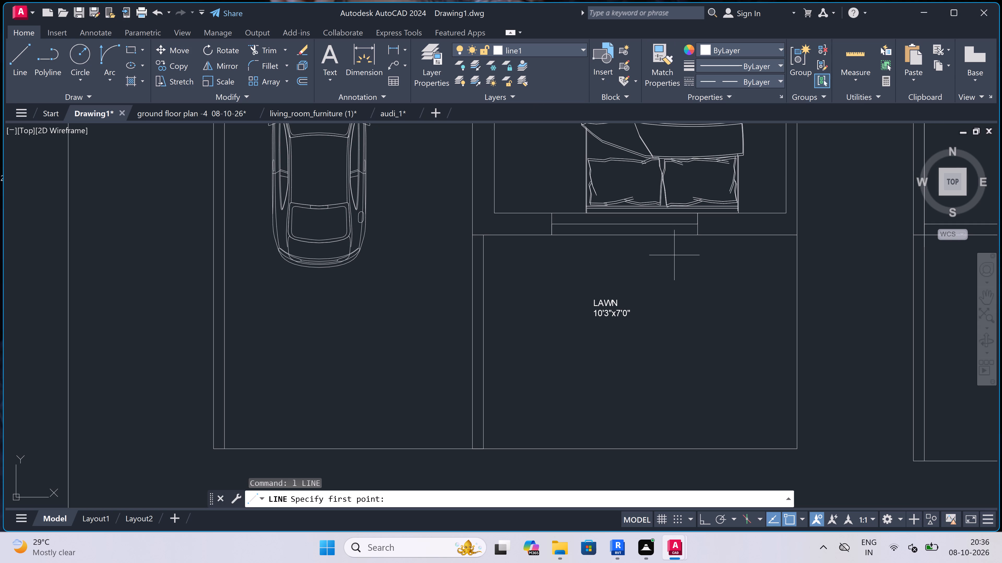
pyautogui.doubleClick(518, 236)
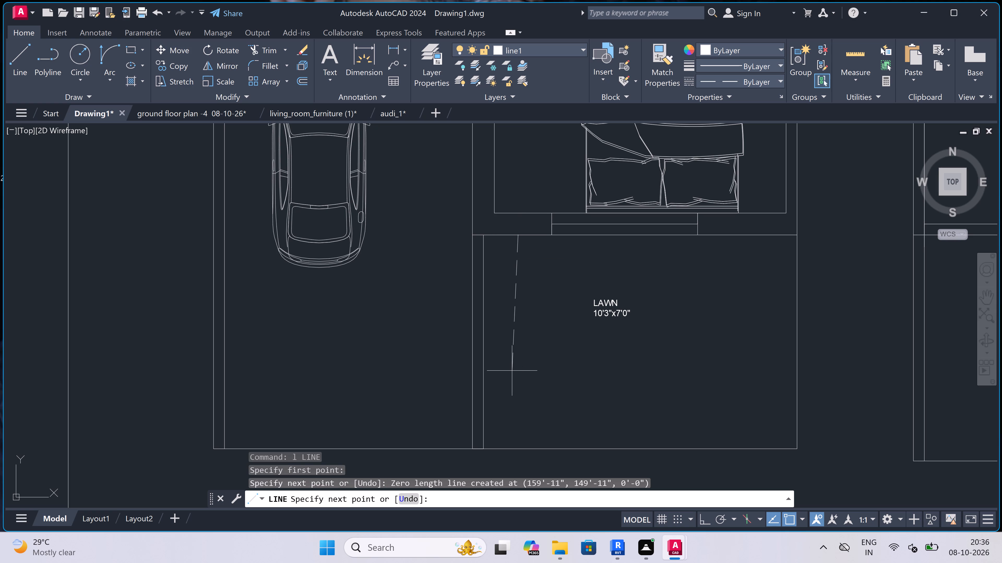
pyautogui.press('F8')
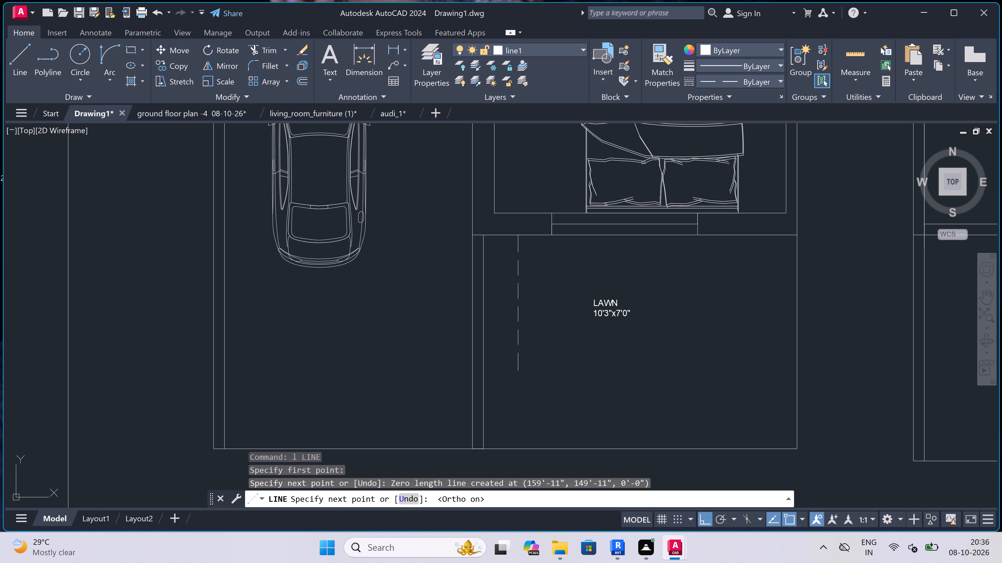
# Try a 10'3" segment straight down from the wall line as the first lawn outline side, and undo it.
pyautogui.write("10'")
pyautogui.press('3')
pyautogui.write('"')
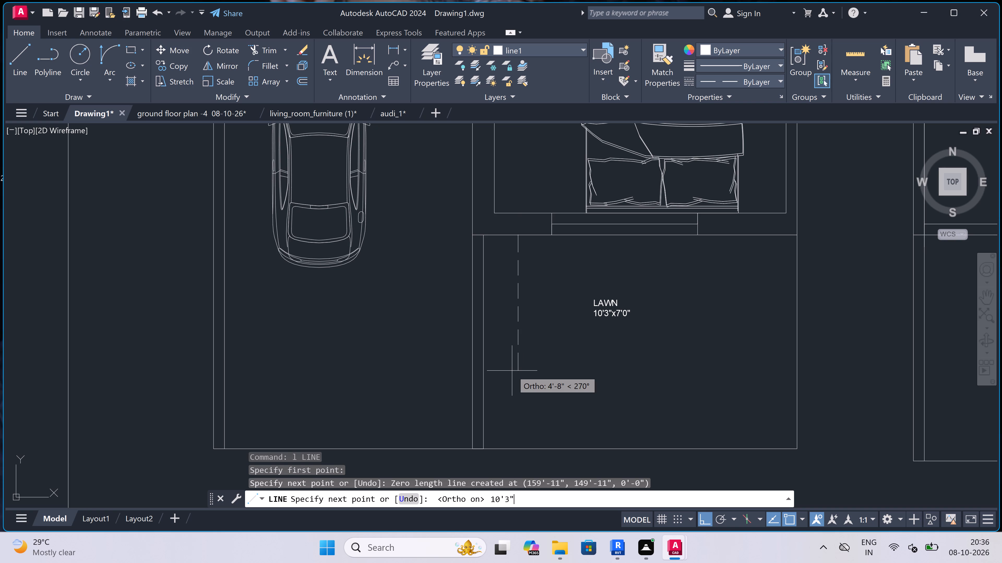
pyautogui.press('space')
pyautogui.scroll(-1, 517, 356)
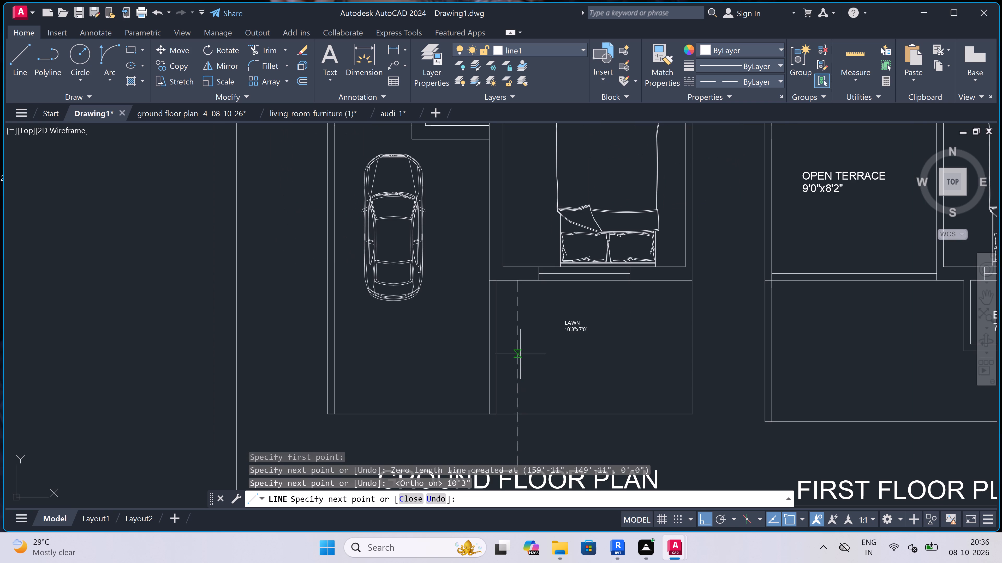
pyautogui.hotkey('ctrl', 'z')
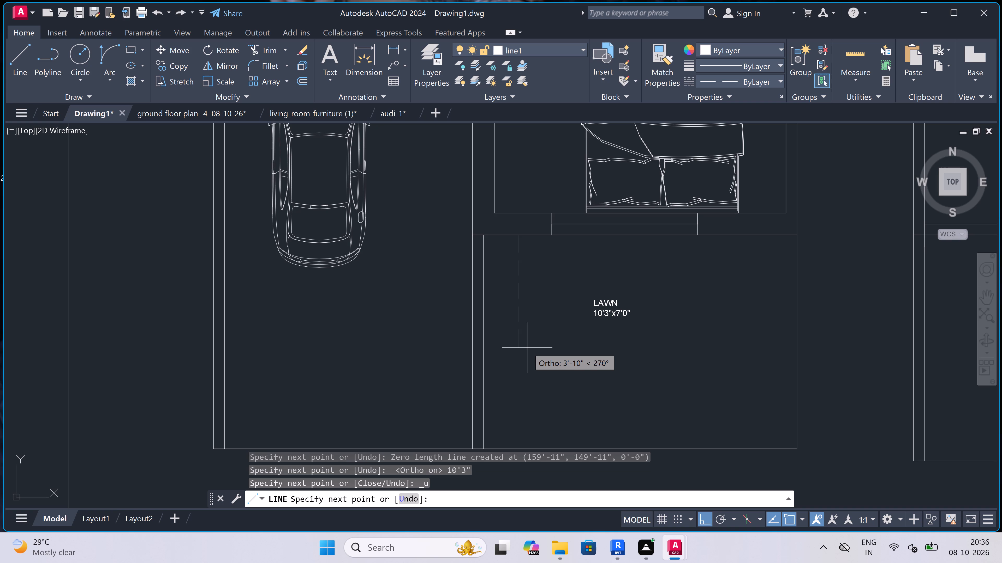
# Draw the dashed lawn outline around the label: down short of the front boundary, about 8'-1" across, and back up to the bedroom wall line.
pyautogui.click(526, 391)
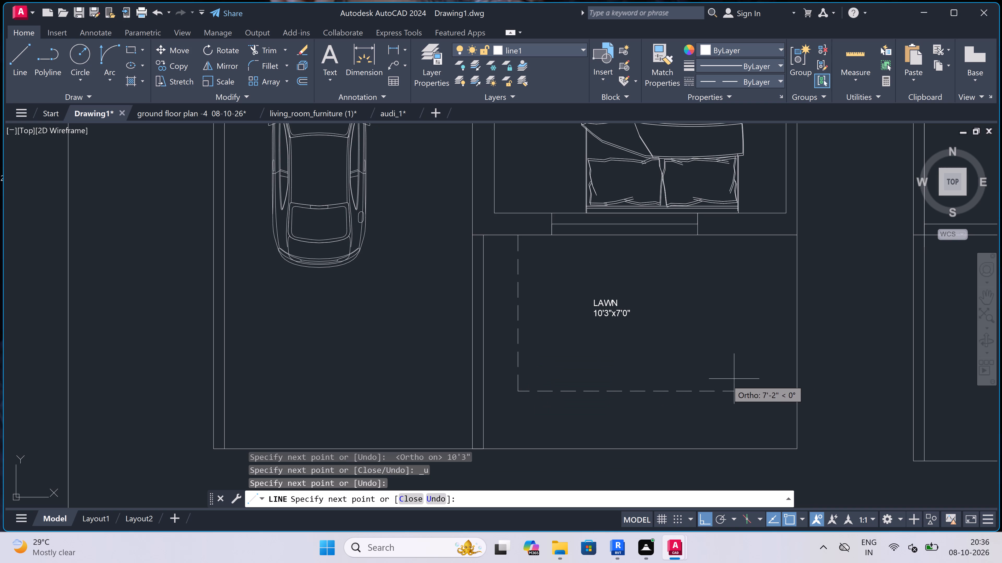
pyautogui.click(754, 385)
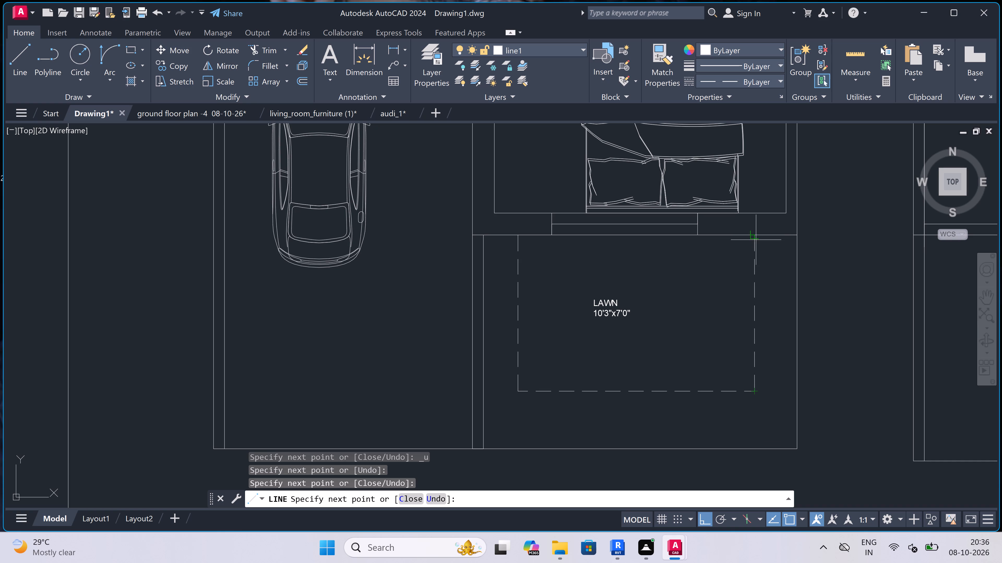
pyautogui.click(755, 237)
pyautogui.press('Escape')
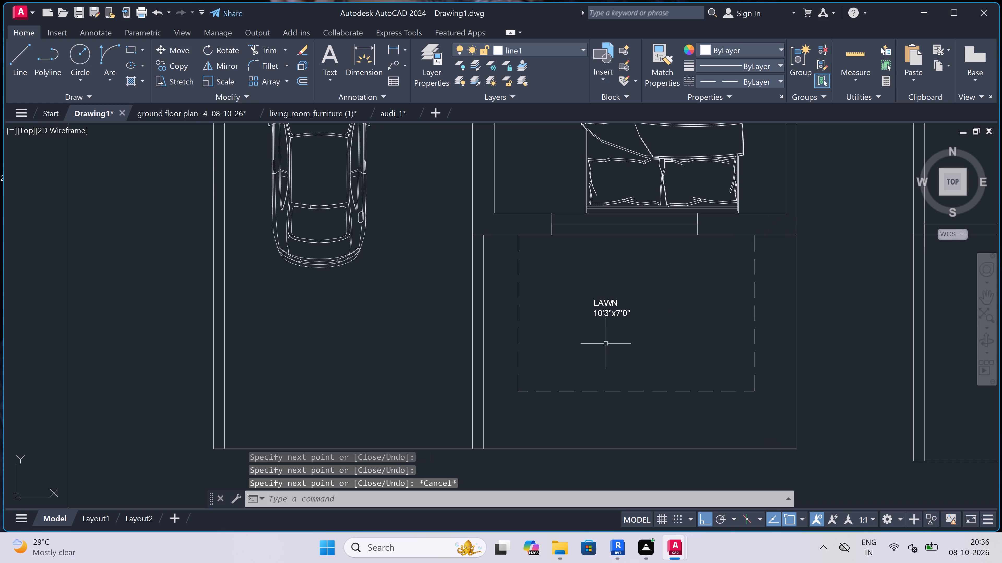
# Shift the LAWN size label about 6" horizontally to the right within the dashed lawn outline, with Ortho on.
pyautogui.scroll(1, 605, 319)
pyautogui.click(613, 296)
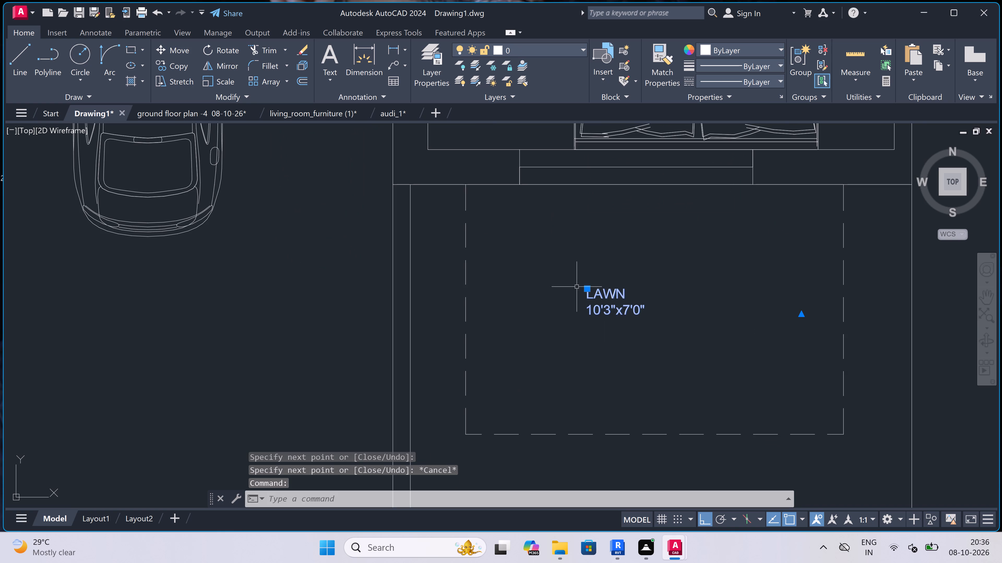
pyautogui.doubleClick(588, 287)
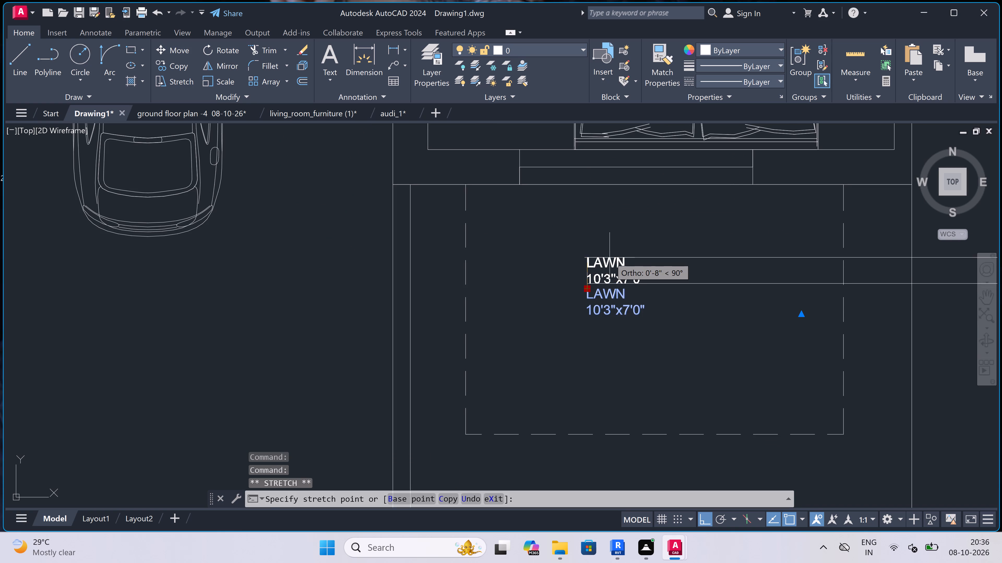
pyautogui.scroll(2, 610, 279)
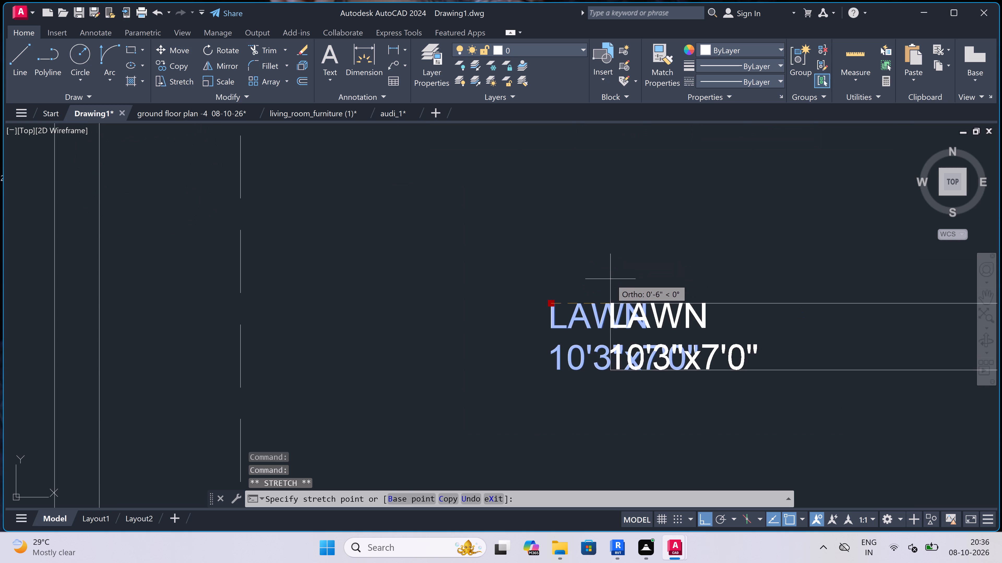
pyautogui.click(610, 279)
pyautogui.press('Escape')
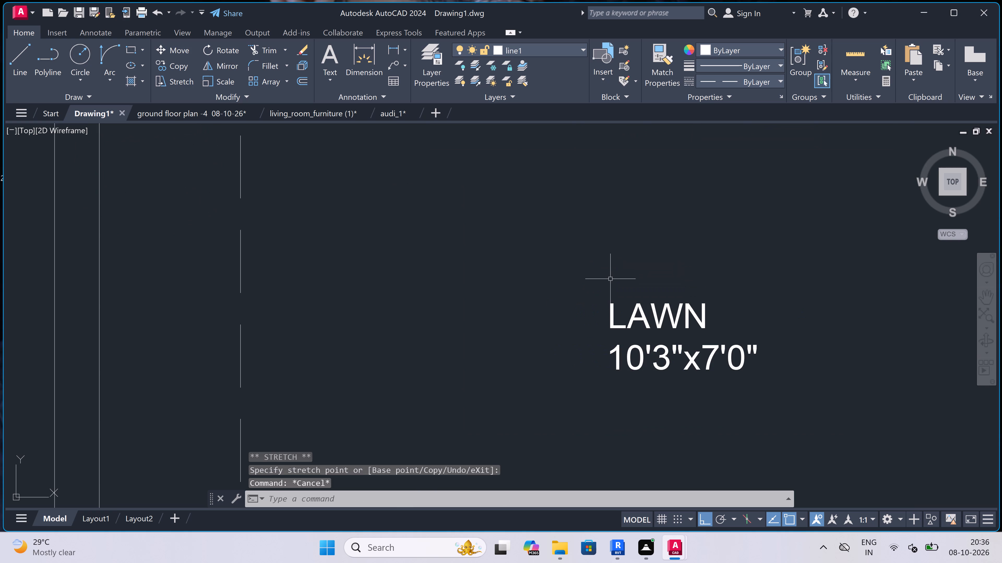
# Set the text height of the LAWN 10'3"x7'0" label to 6" in its properties, and deselect it.
pyautogui.scroll(-5, 611, 278)
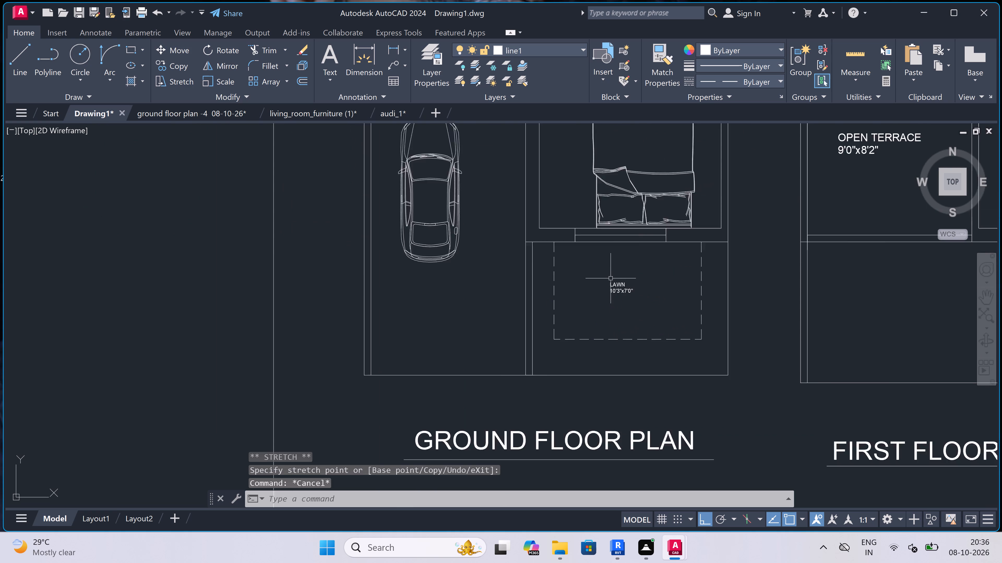
pyautogui.scroll(-2, 611, 278)
pyautogui.scroll(3, 611, 277)
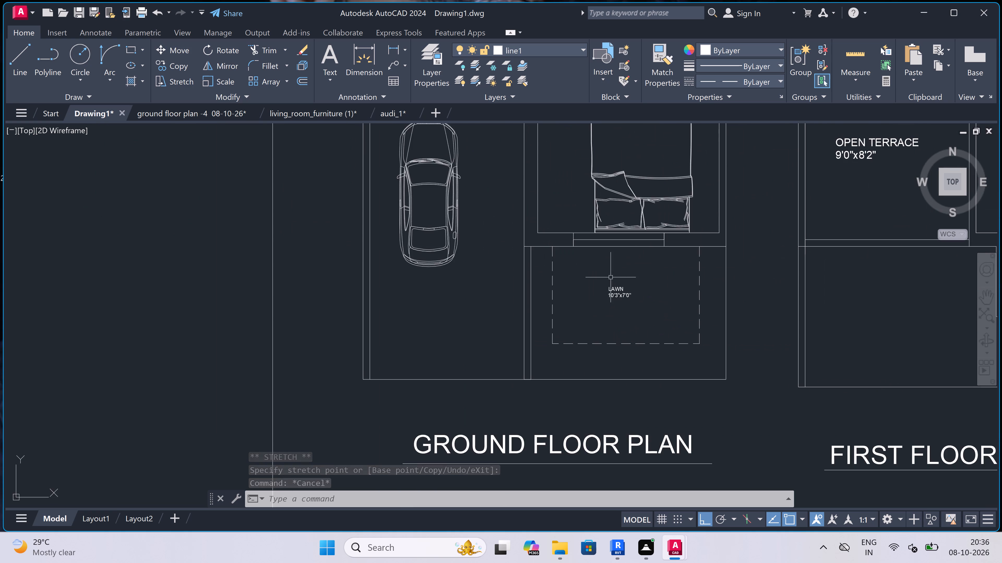
pyautogui.scroll(2, 611, 277)
pyautogui.scroll(-4, 633, 314)
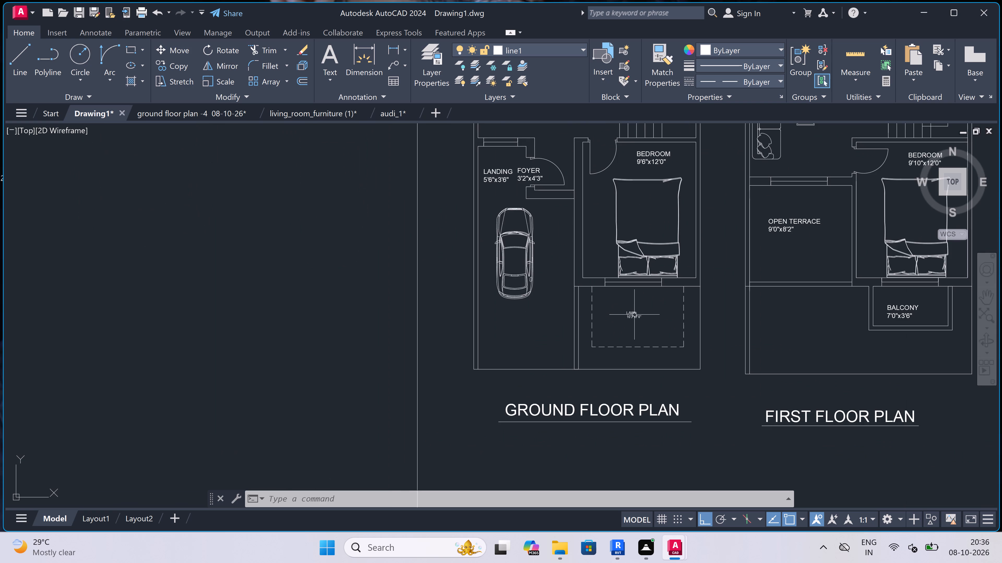
pyautogui.scroll(3, 634, 315)
pyautogui.click(634, 315)
pyautogui.click(583, 289)
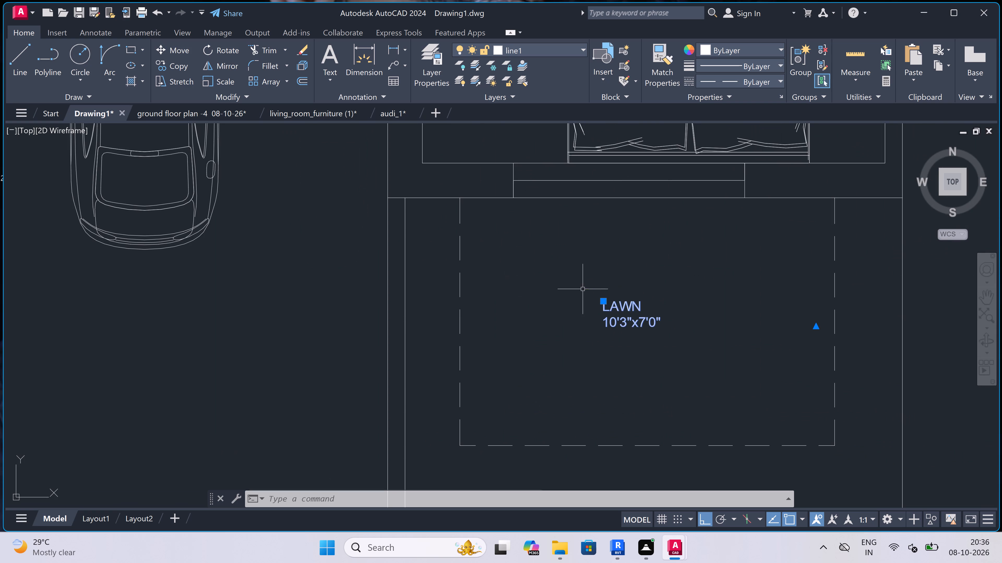
pyautogui.rightClick(567, 278)
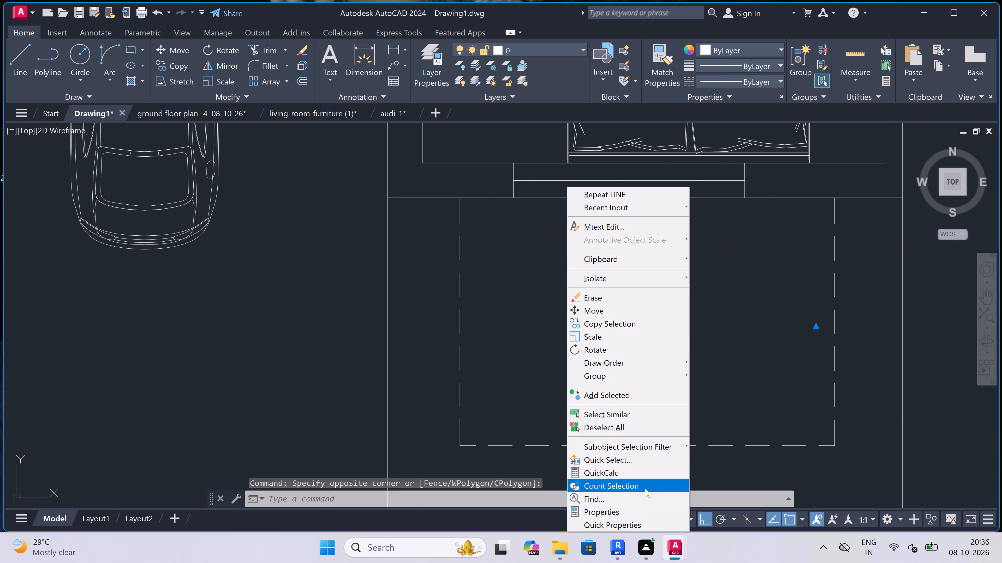
pyautogui.click(628, 507)
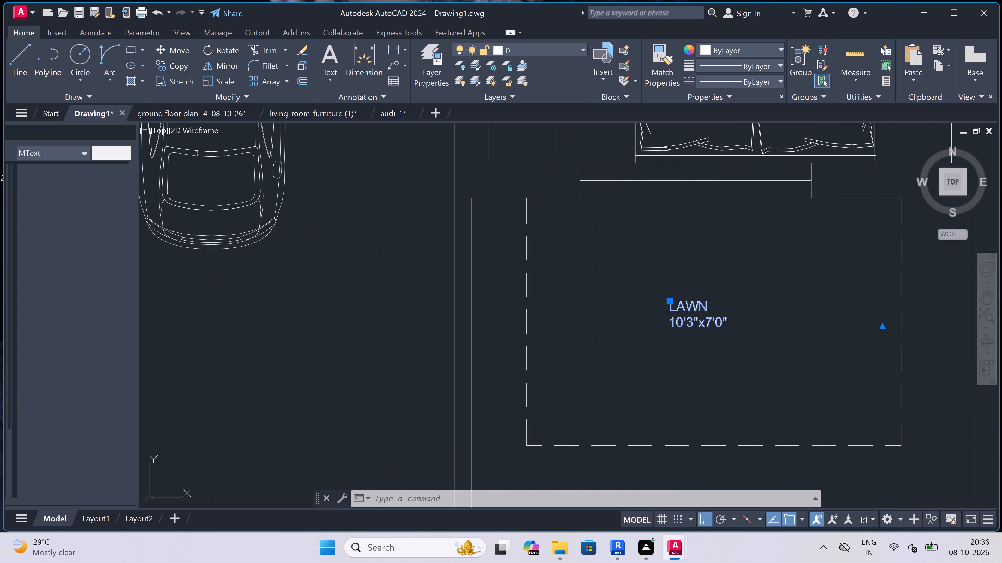
pyautogui.click(91, 400)
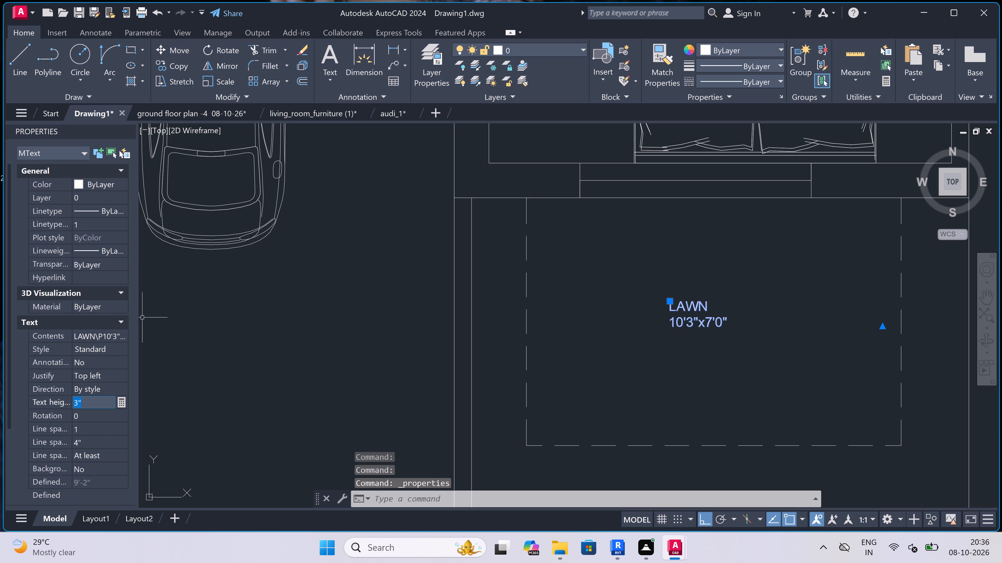
pyautogui.press('BackSpace')
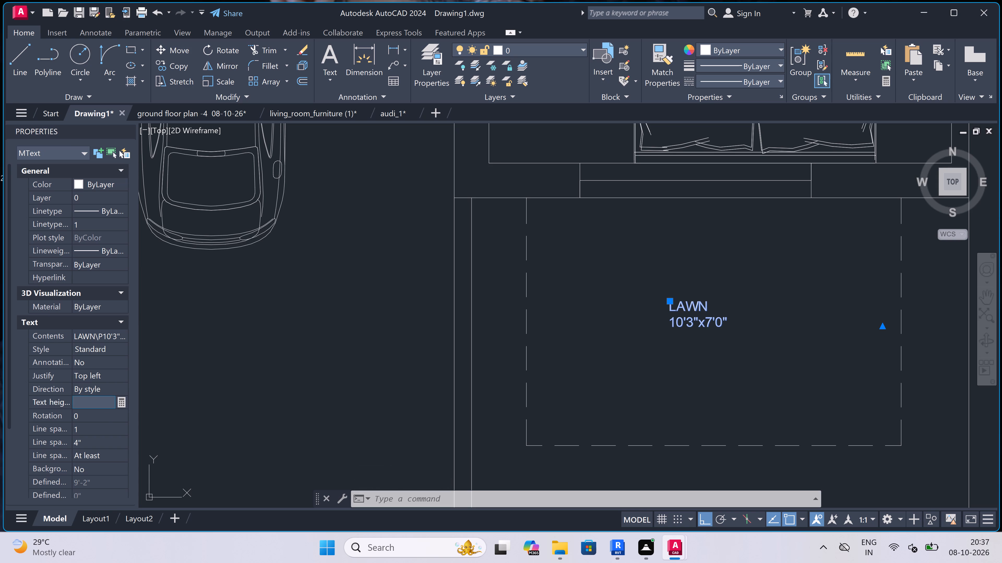
pyautogui.press('6')
pyautogui.hotkey('shift', '"')
pyautogui.click(430, 319)
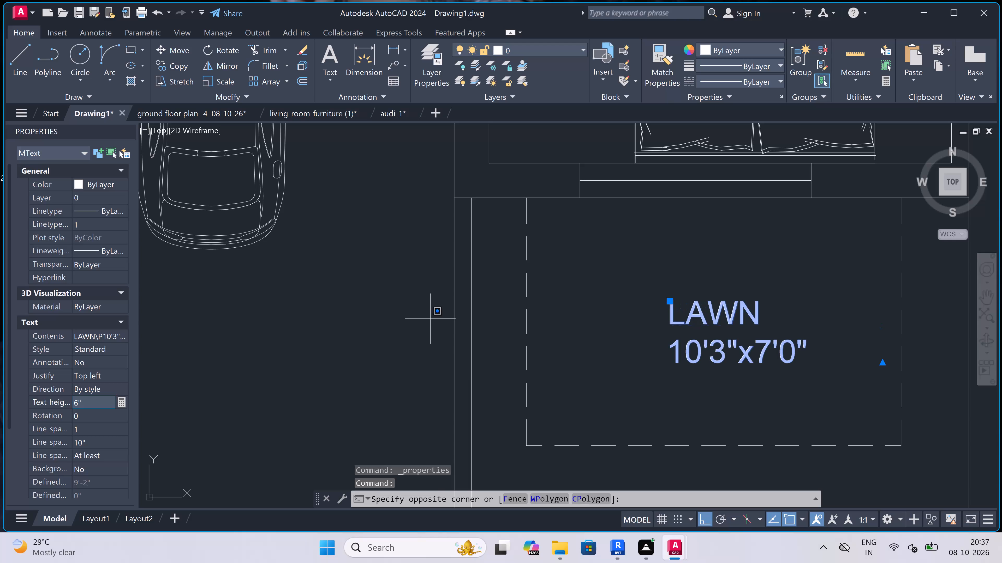
pyautogui.press('Escape')
pyautogui.press('Escape')
pyautogui.press('Escape')
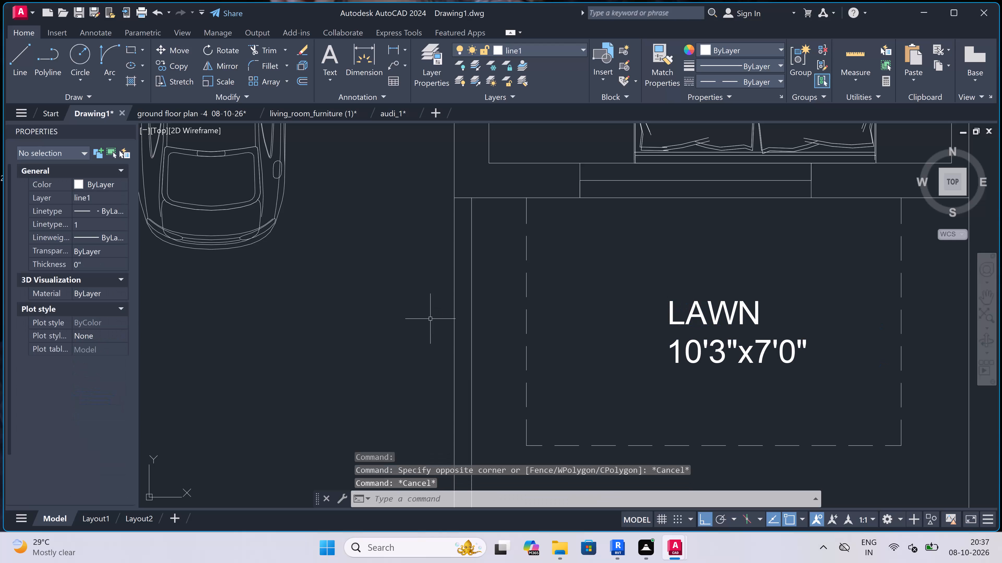
# Move the enlarged LAWN label slightly left, straight across, to centre it better within the dashed lawn outline.
pyautogui.scroll(-2, 431, 319)
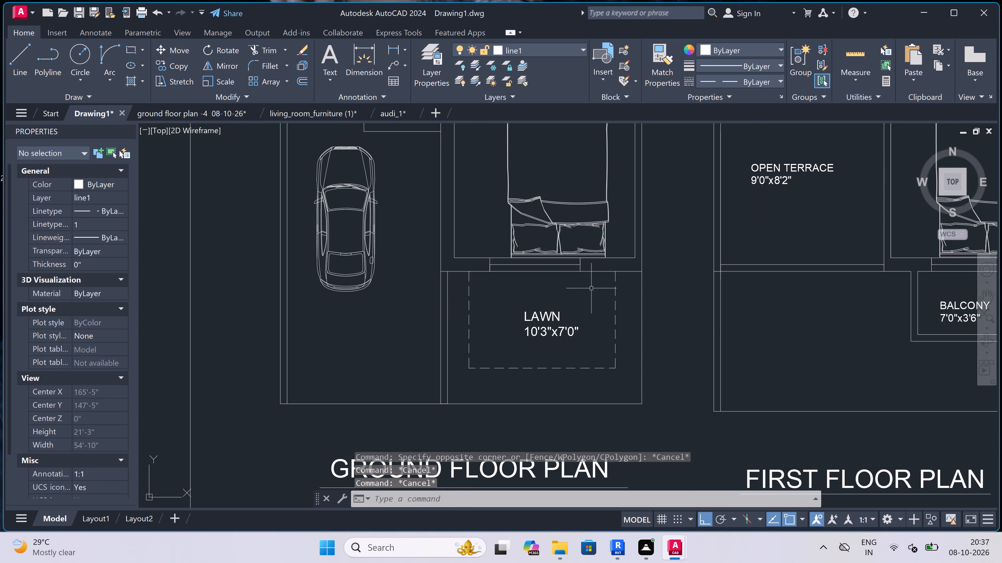
pyautogui.scroll(1, 527, 330)
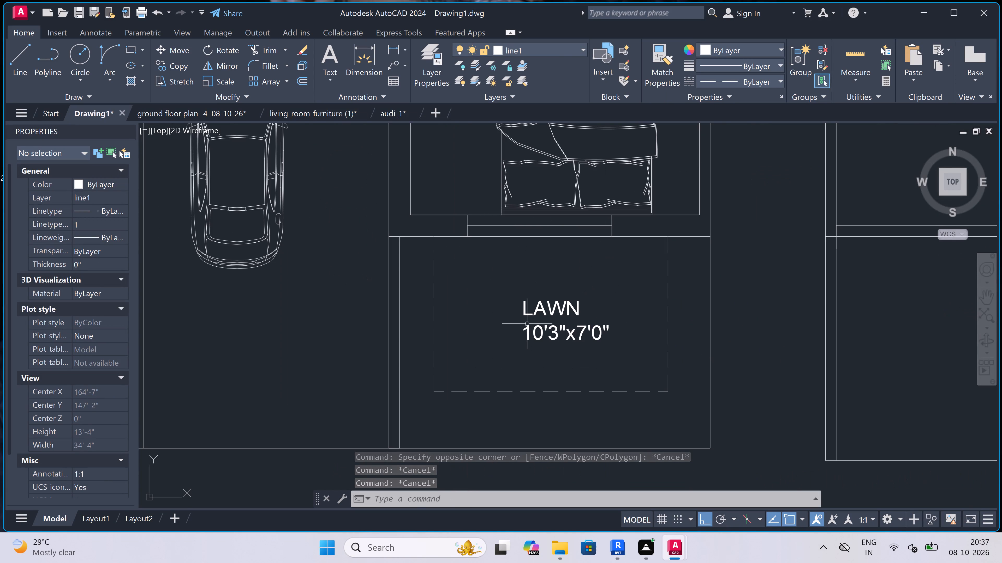
pyautogui.click(530, 310)
pyautogui.click(522, 312)
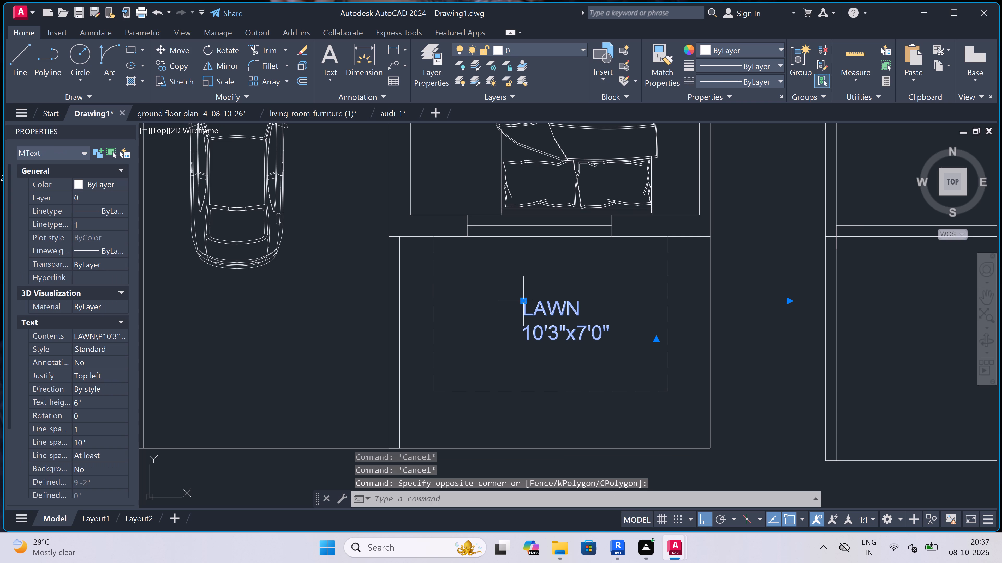
pyautogui.click(524, 299)
pyautogui.click(500, 290)
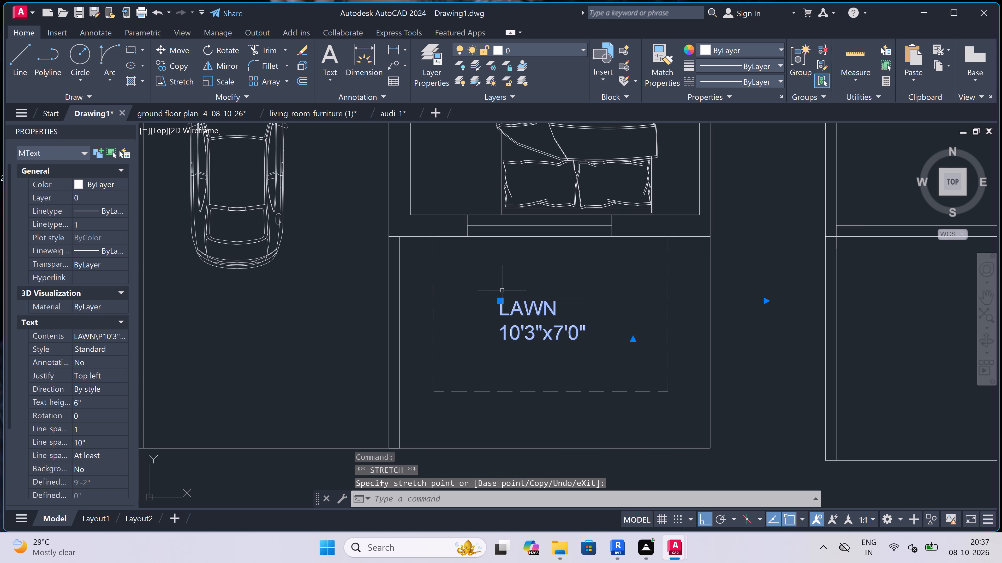
pyautogui.press('Escape')
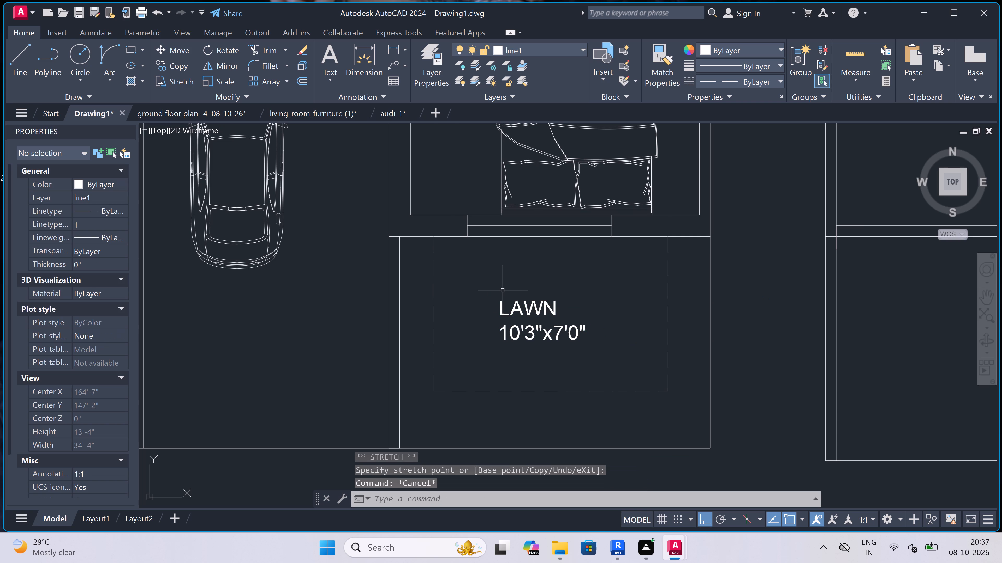
# Review the complete ground and first floor plans, checking the room labels, furniture and overall layout inside the border.
pyautogui.scroll(-5, 503, 290)
pyautogui.scroll(-2, 509, 244)
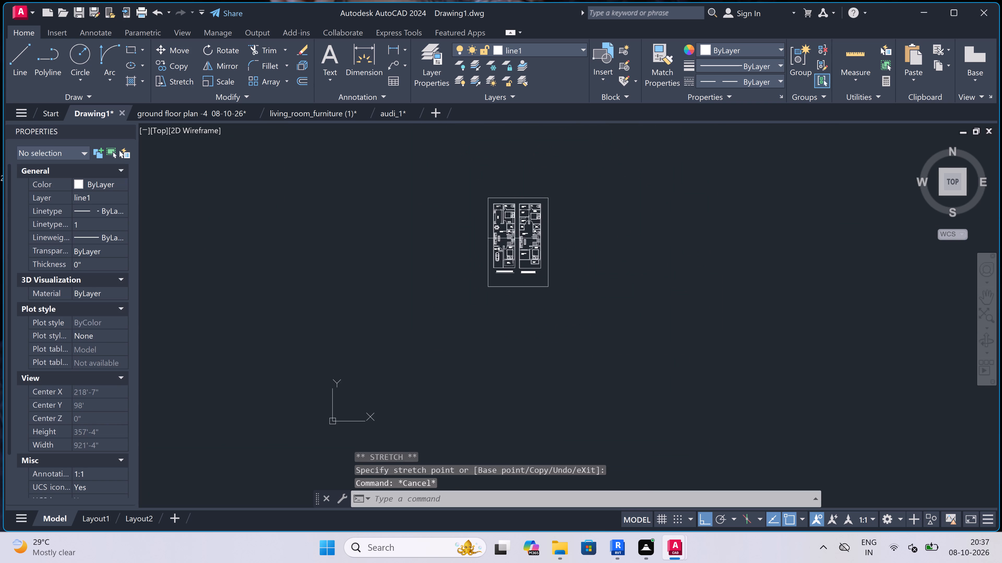
pyautogui.scroll(7, 512, 205)
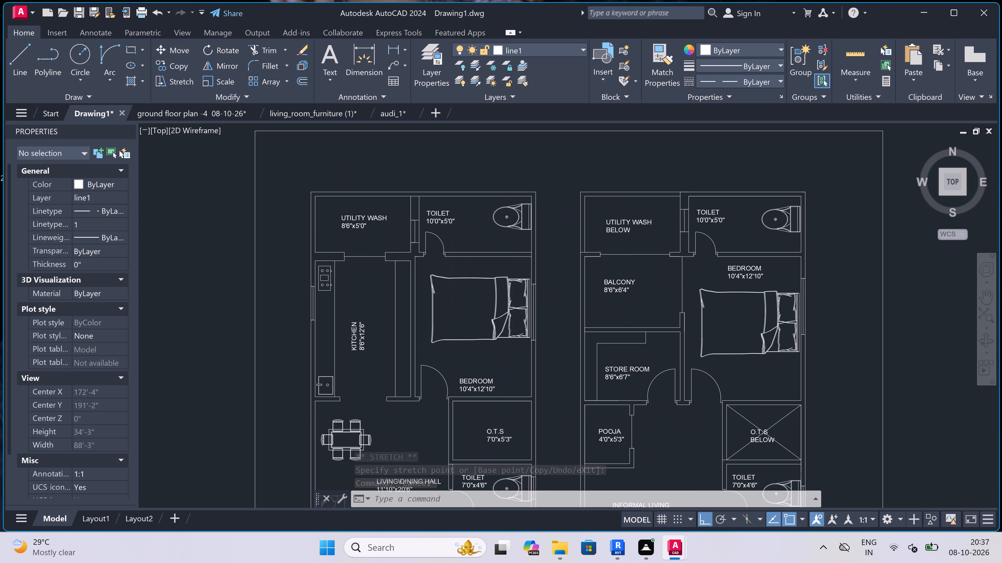
pyautogui.scroll(-5, 514, 206)
pyautogui.scroll(2, 499, 276)
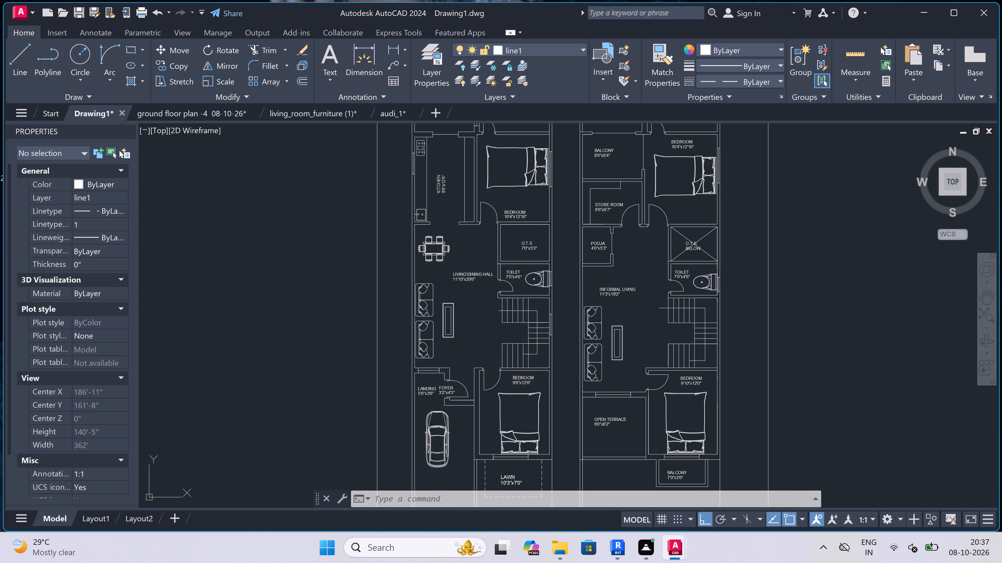
pyautogui.scroll(1, 499, 276)
pyautogui.scroll(2, 504, 250)
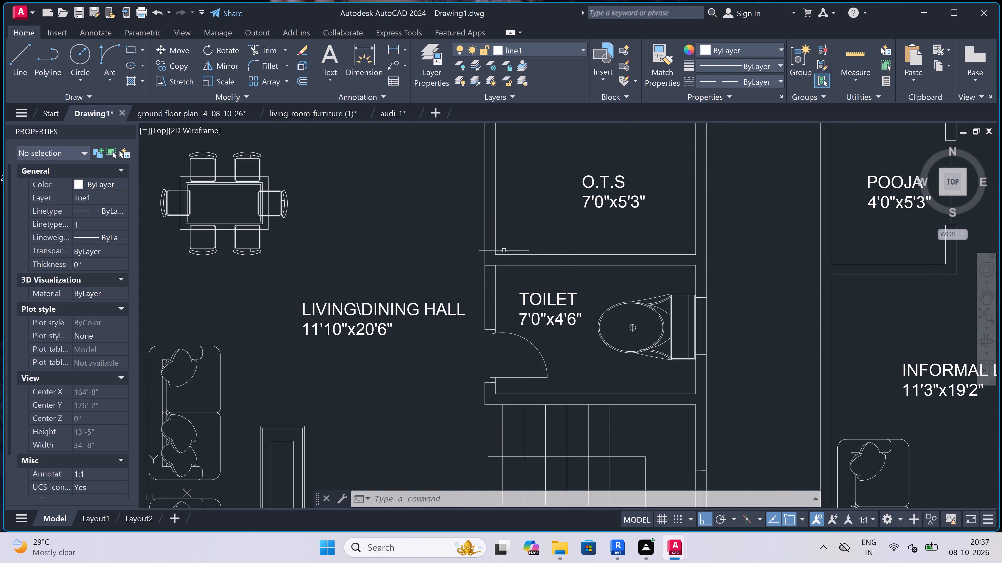
pyautogui.scroll(-5, 509, 268)
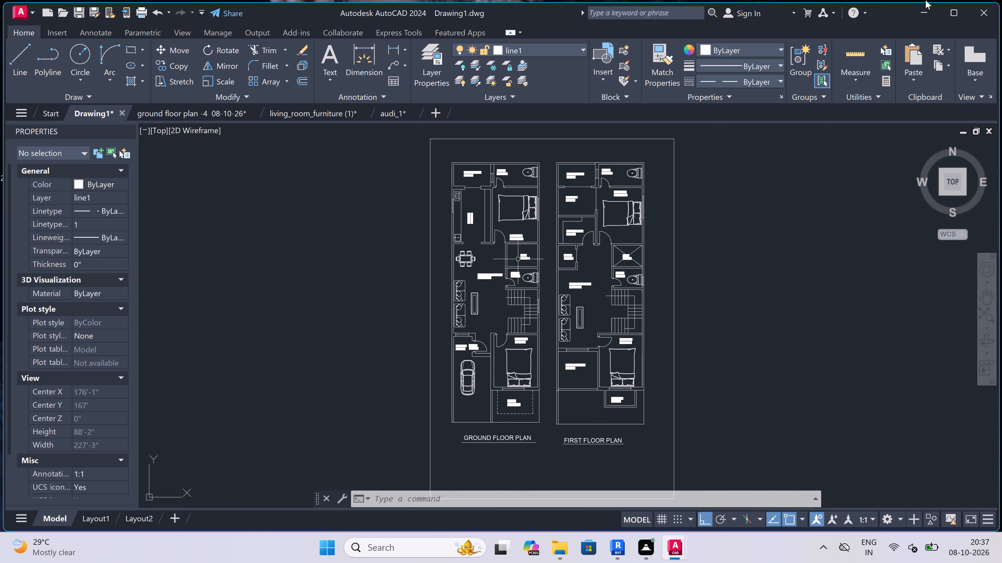
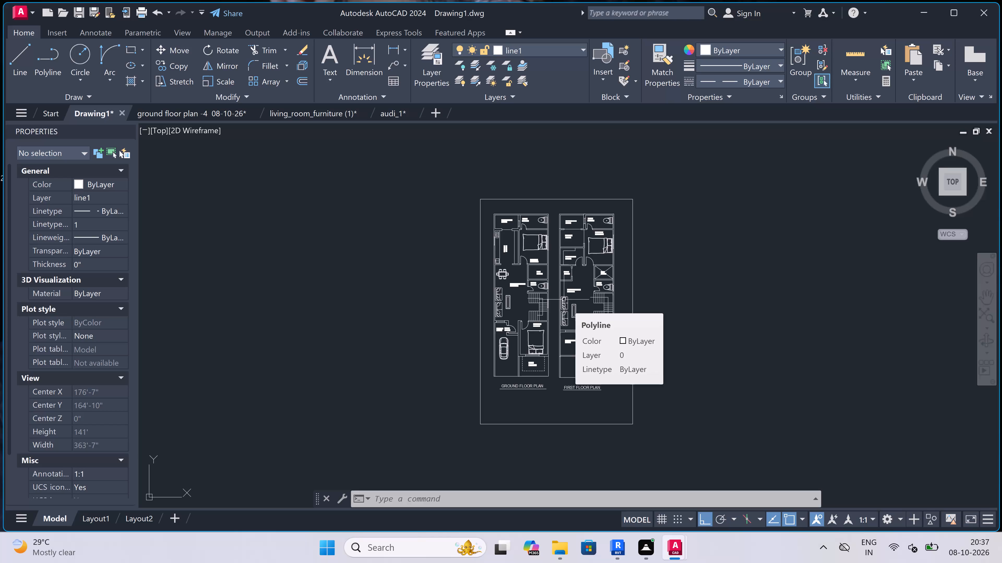
# Begin a single-sheet plot of the model using the DWG To PDF.pc3 plotter and ISO A4 (297.00 x 210.00 MM) paper.
pyautogui.hotkey('ctrl', 'p')
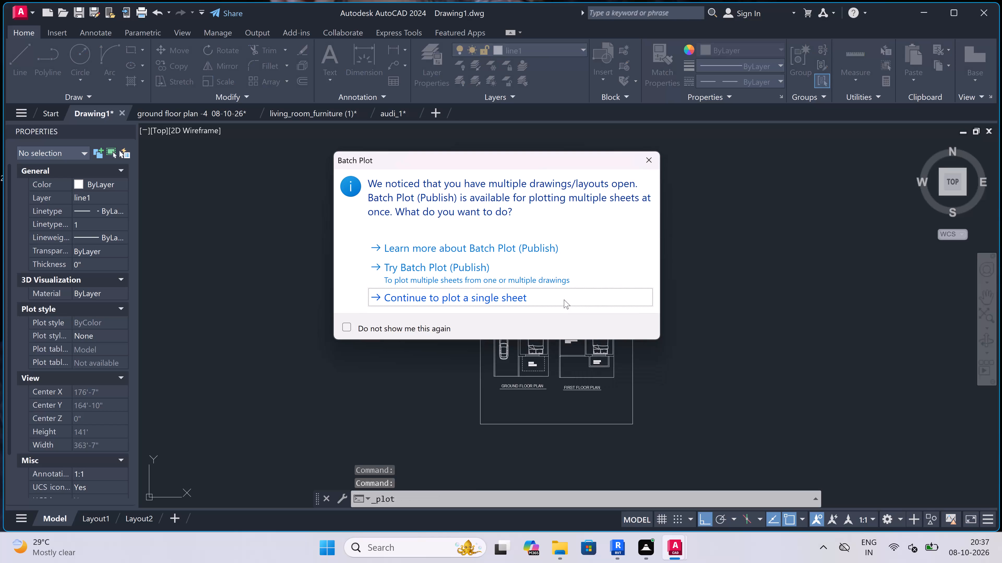
pyautogui.press('Escape')
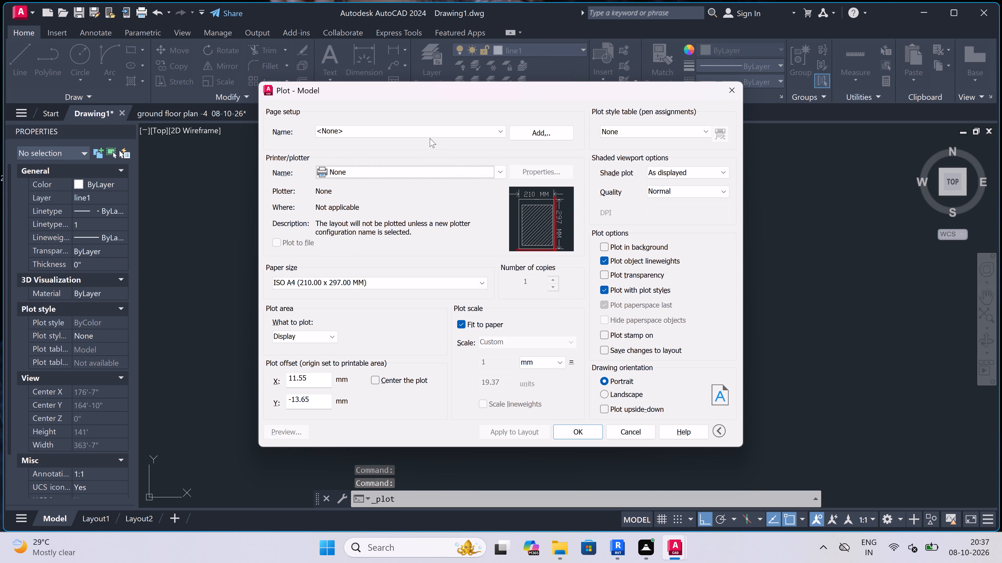
pyautogui.click(432, 172)
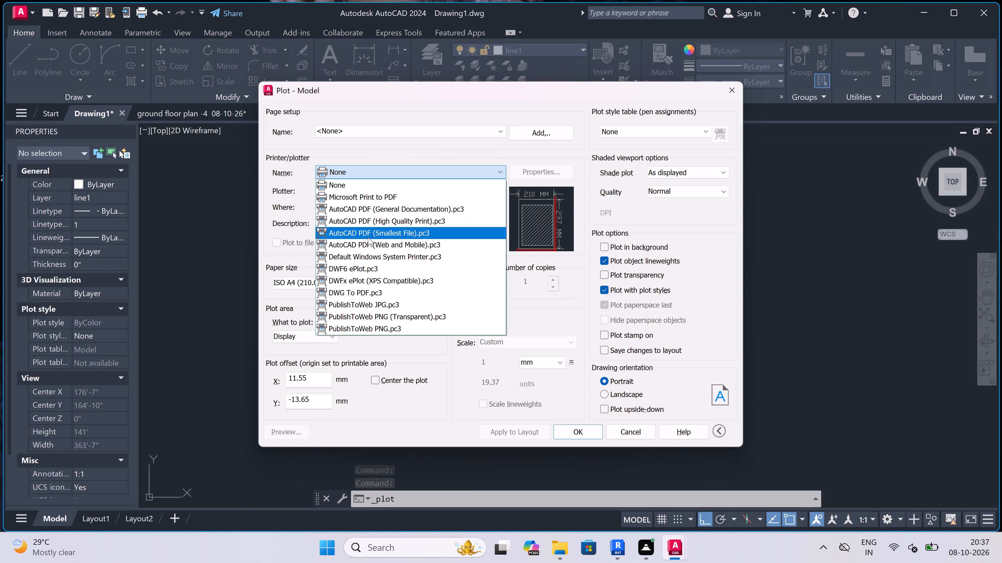
pyautogui.click(374, 291)
pyautogui.click(369, 280)
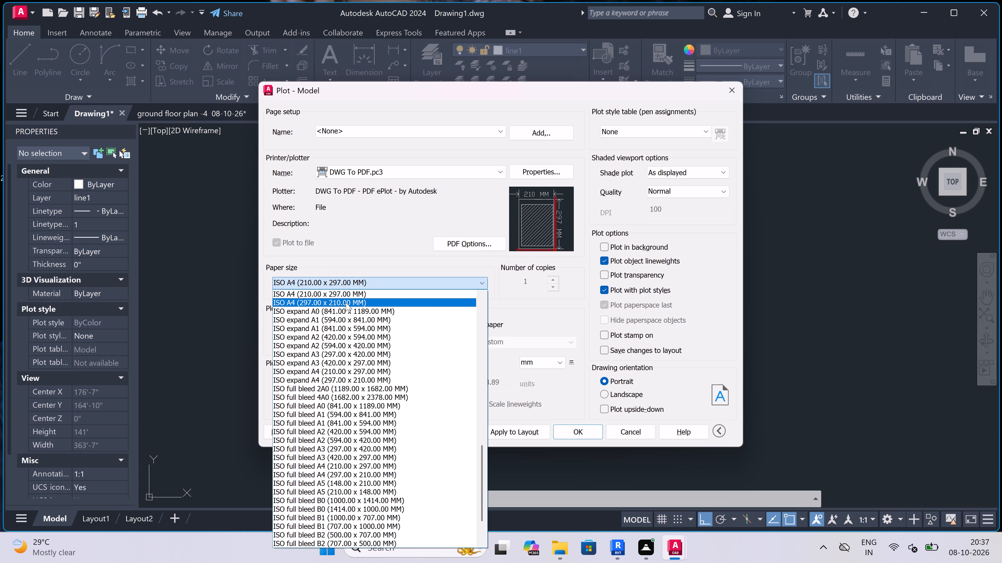
pyautogui.click(346, 303)
# Set the plot area to a window around the rectangular border enclosing the ground and first floor plans.
pyautogui.click(301, 339)
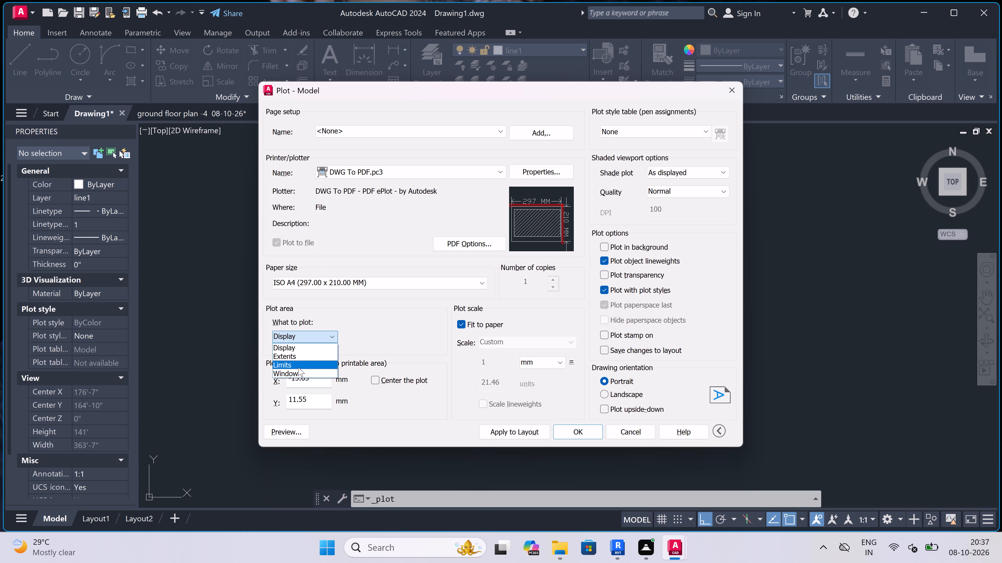
pyautogui.click(298, 372)
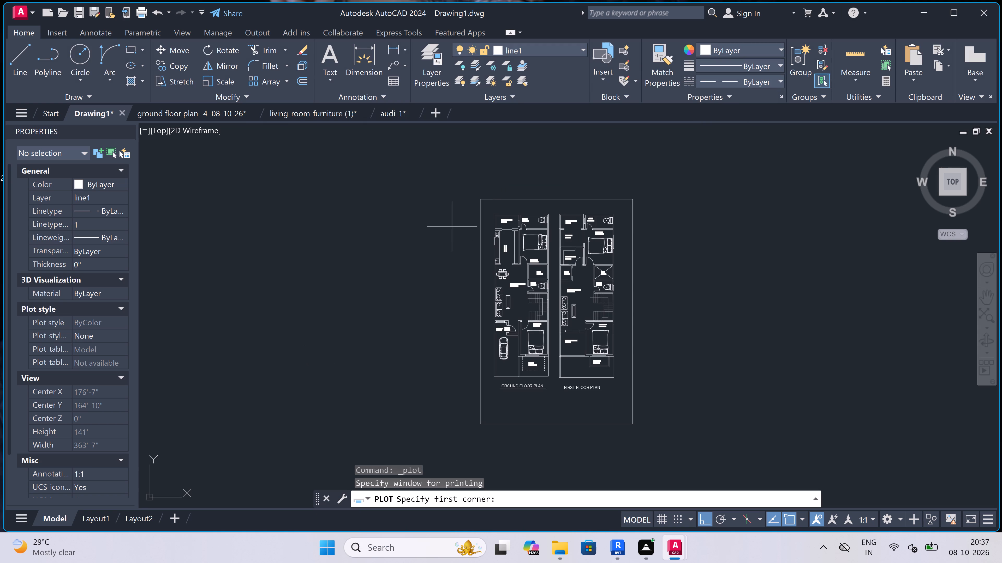
pyautogui.click(477, 197)
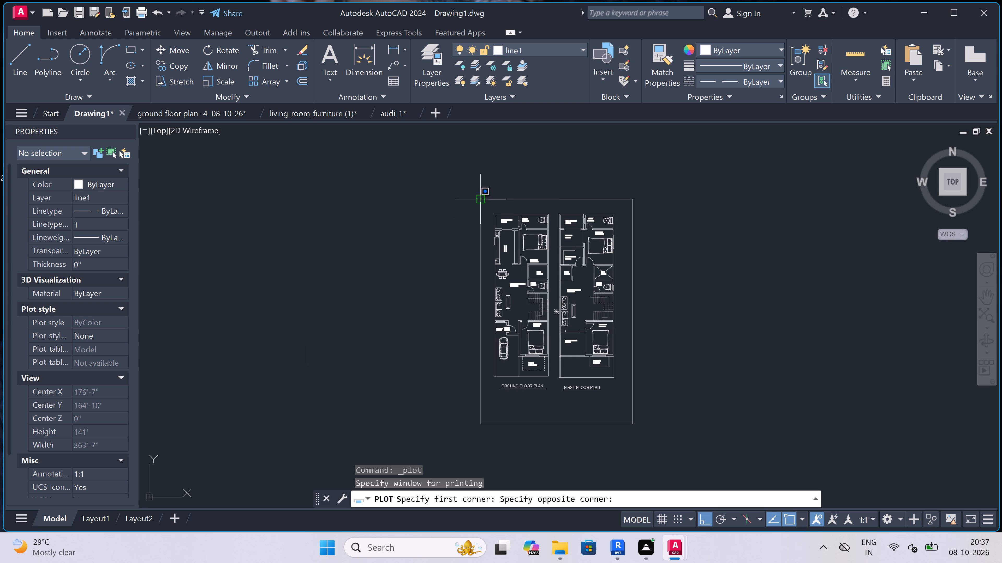
pyautogui.click(631, 420)
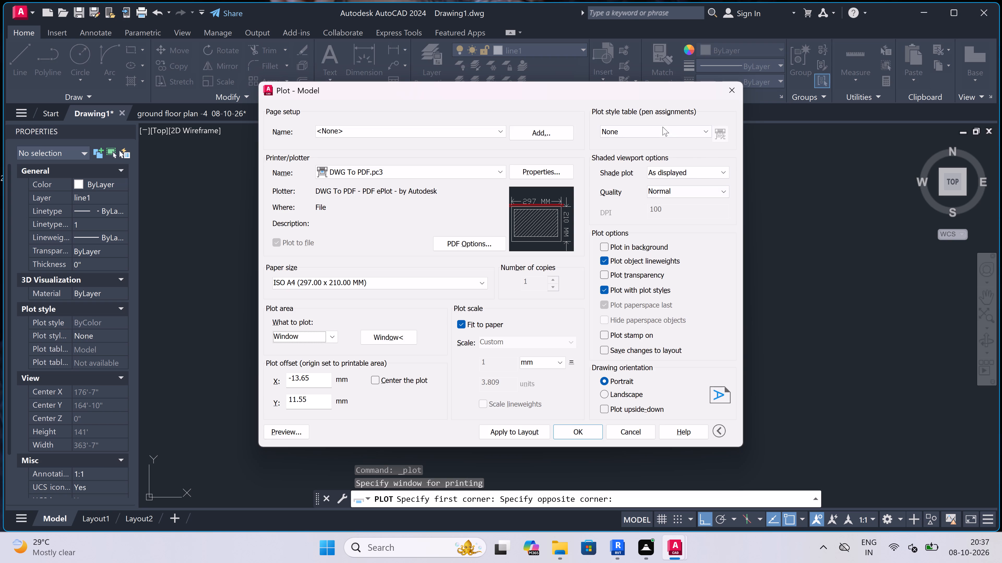
# Assign the acad.ctb plot style table to all layouts, centre the plot, and apply the plot settings to the layout.
pyautogui.click(658, 127)
pyautogui.click(650, 153)
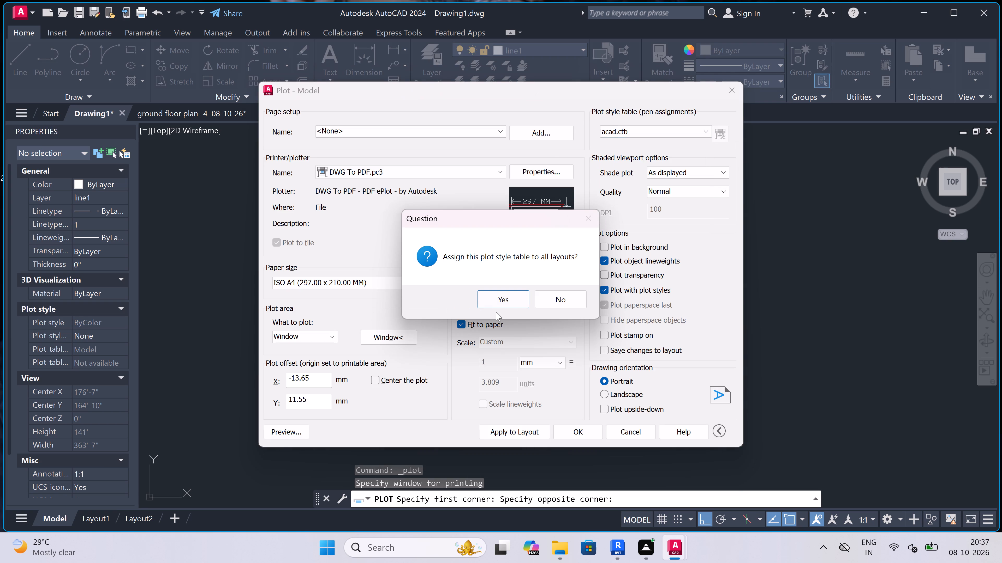
pyautogui.click(494, 300)
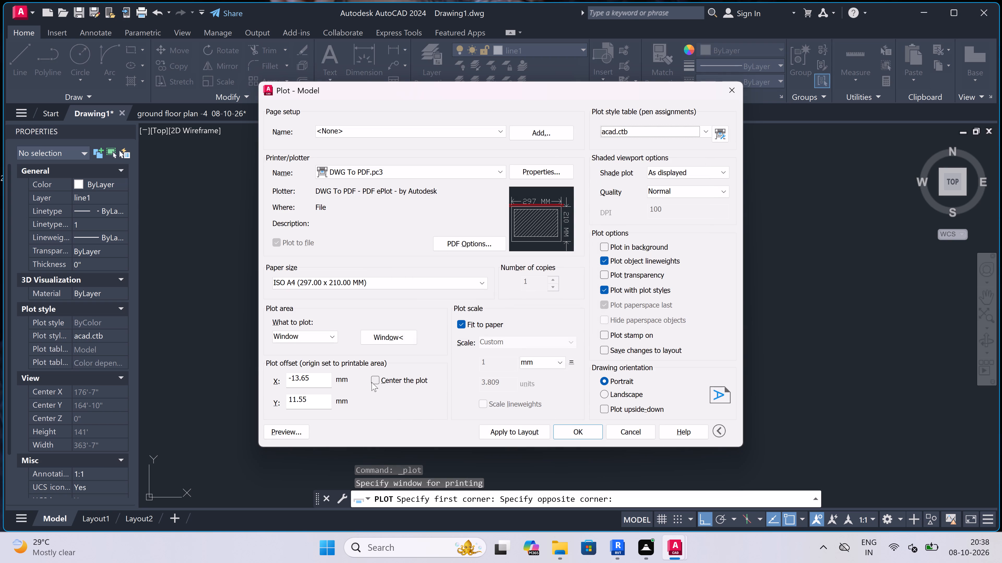
pyautogui.click(375, 380)
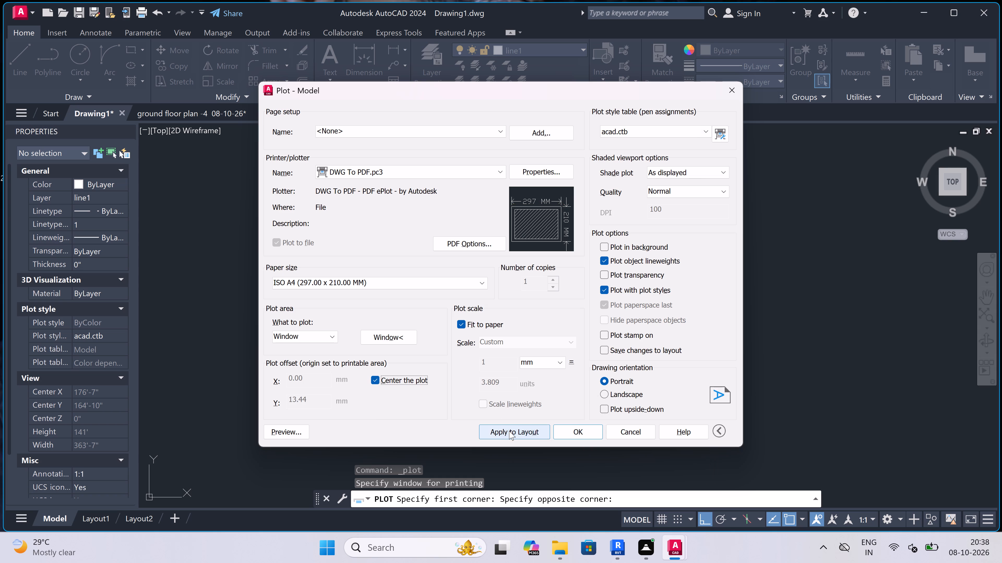
pyautogui.click(508, 430)
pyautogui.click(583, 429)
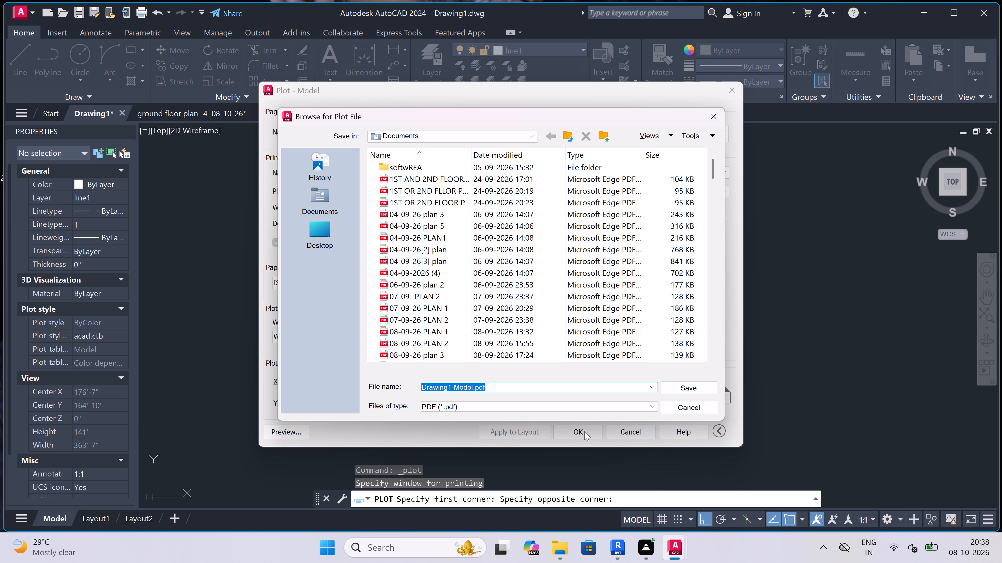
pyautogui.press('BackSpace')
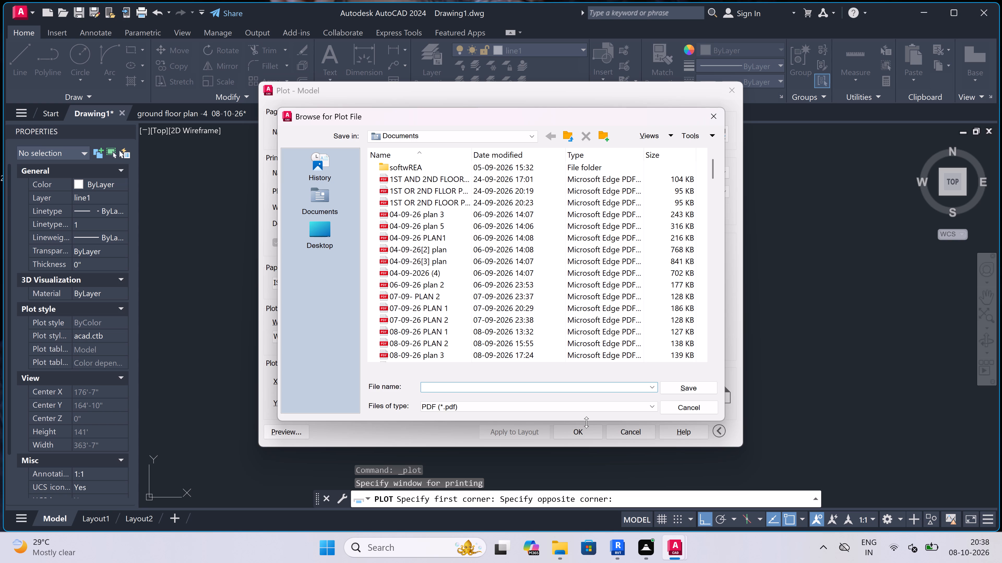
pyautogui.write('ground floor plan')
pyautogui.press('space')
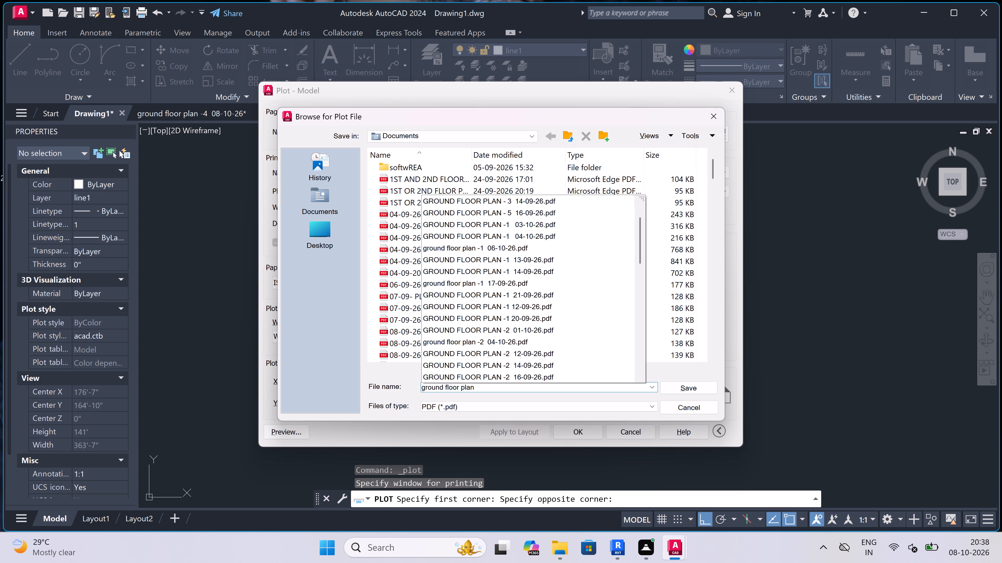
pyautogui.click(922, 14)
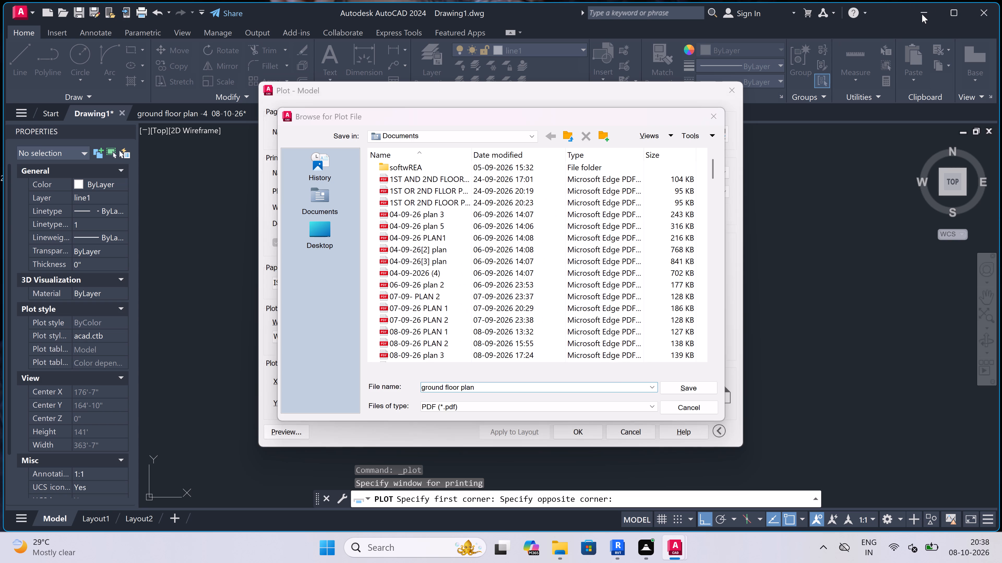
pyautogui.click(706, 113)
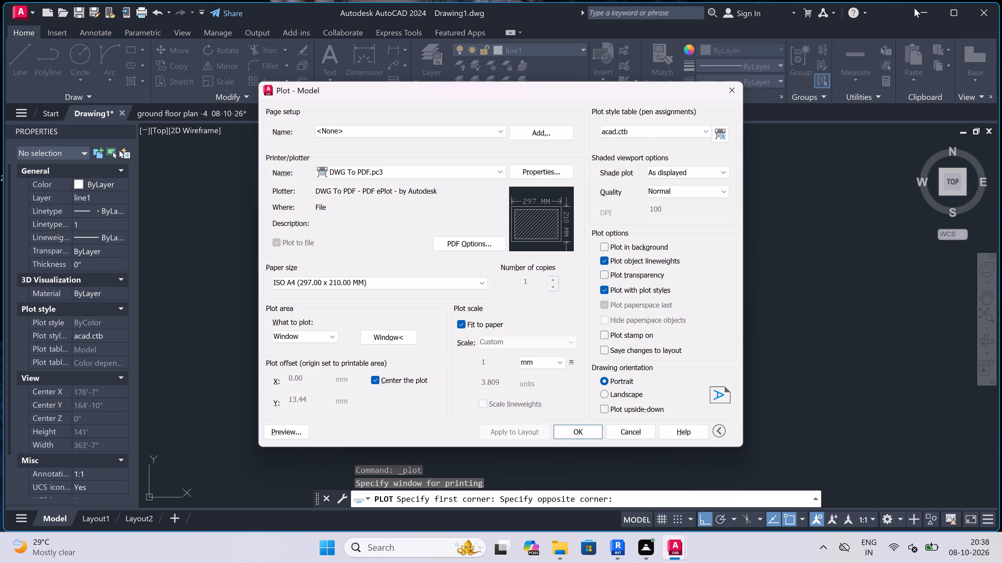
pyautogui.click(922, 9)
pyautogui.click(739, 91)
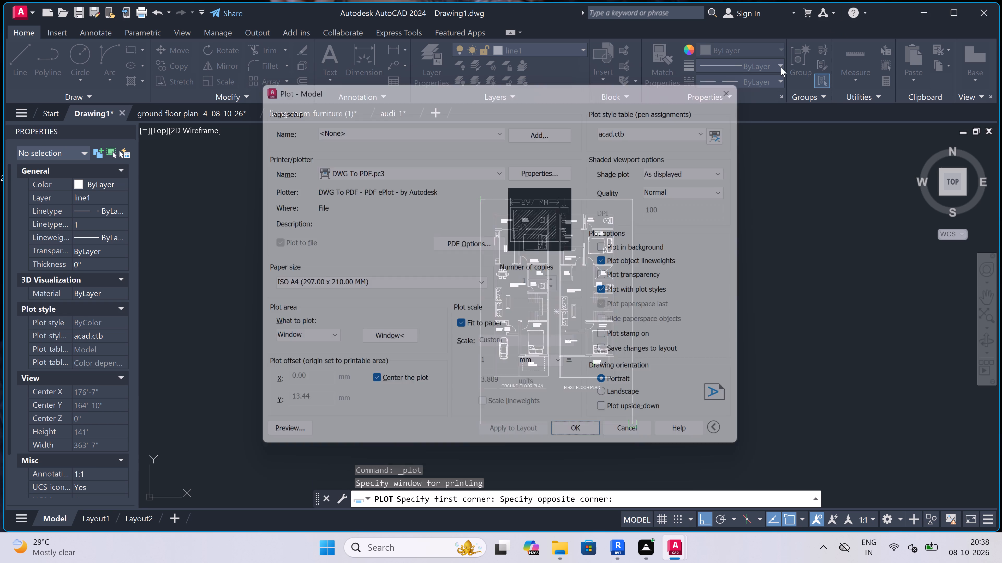
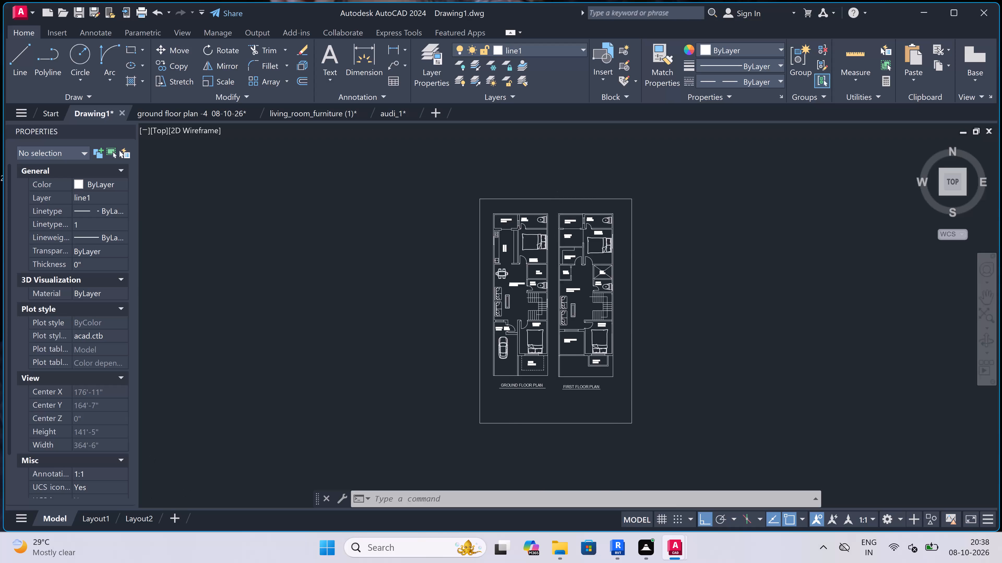
# Plot the two floor plans to a PDF named "ground floor plan -5 08-10-26" in Documents, and close the opened PDF.
pyautogui.scroll(-1, 560, 218)
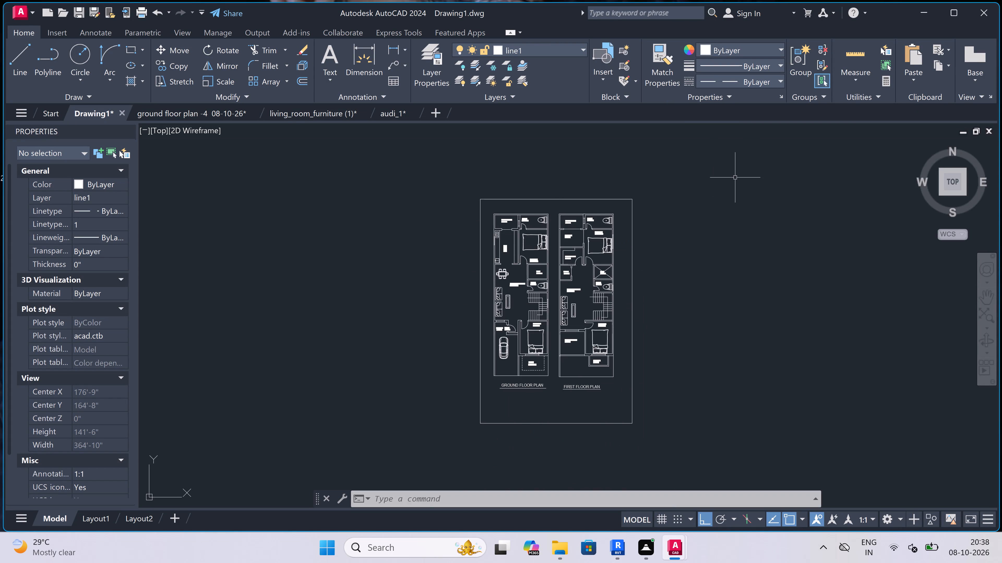
pyautogui.hotkey('ctrl', 'p')
pyautogui.press('Escape')
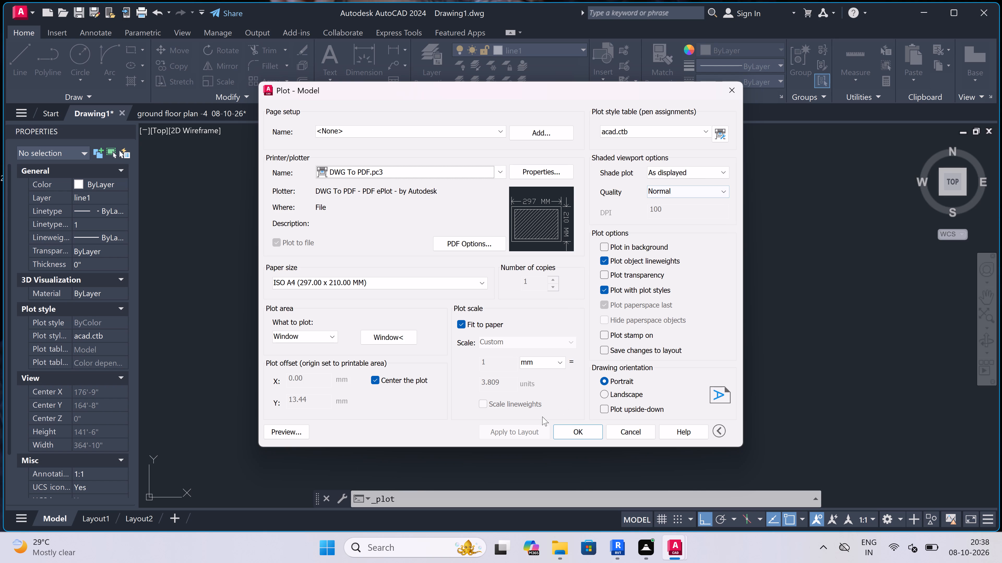
pyautogui.click(569, 434)
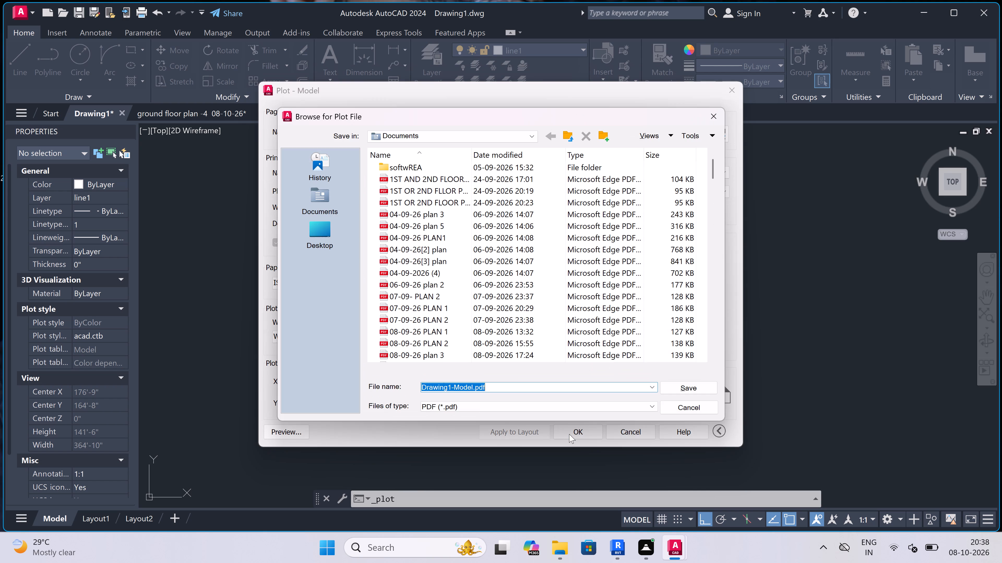
pyautogui.press('BackSpace')
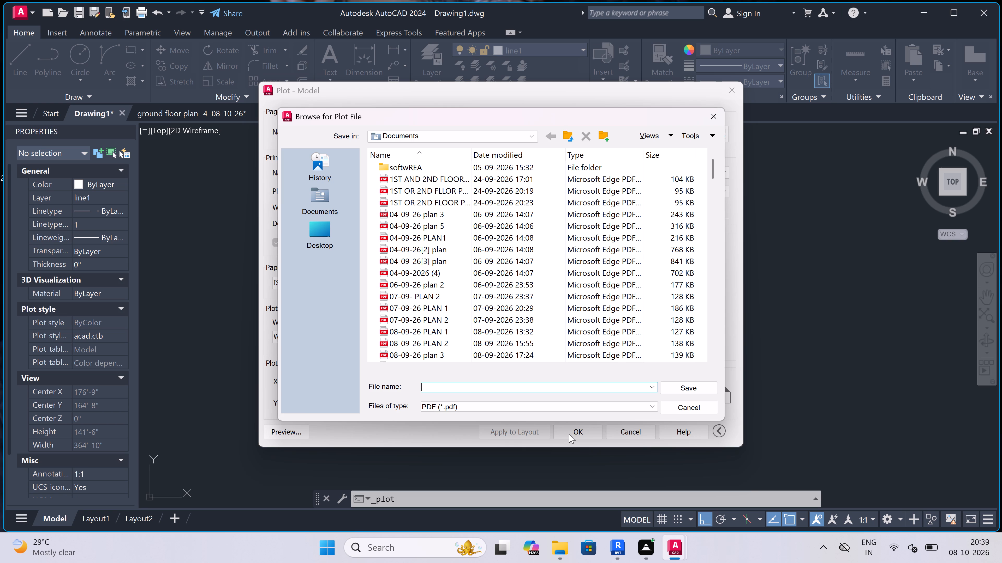
pyautogui.write('ground floor')
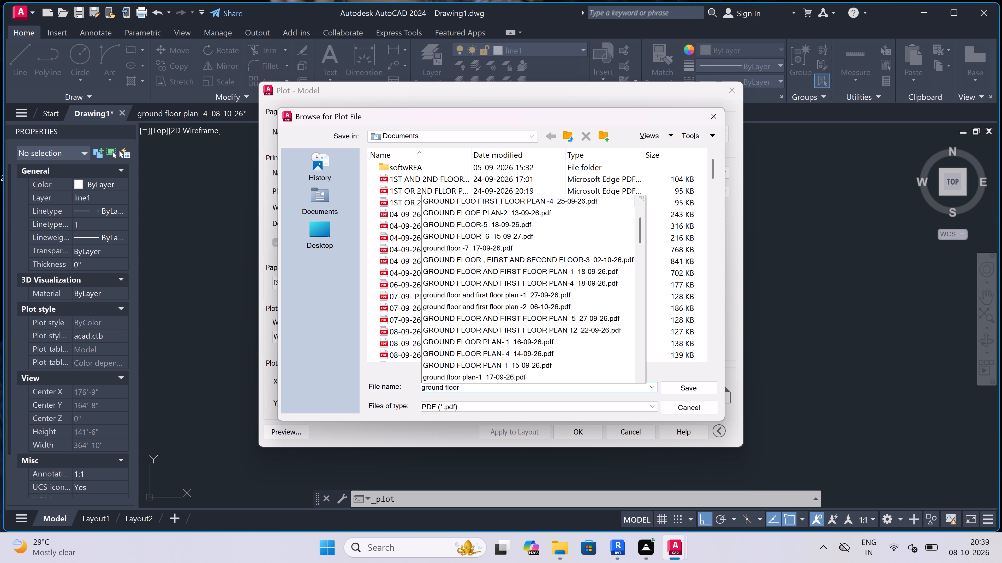
pyautogui.press('space')
pyautogui.write('plan -5')
pyautogui.press('space')
pyautogui.press('space')
pyautogui.press('0')
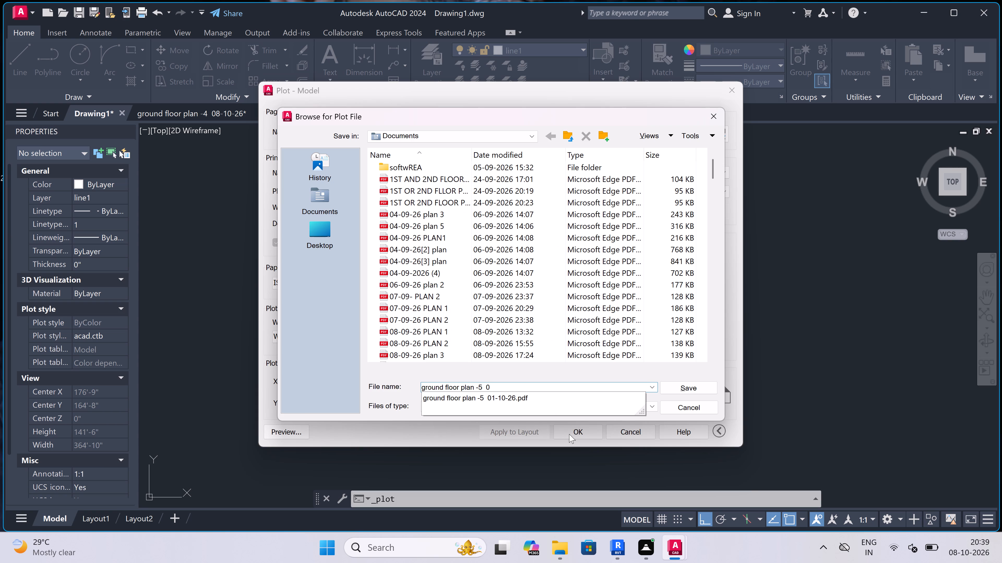
pyautogui.write('8-')
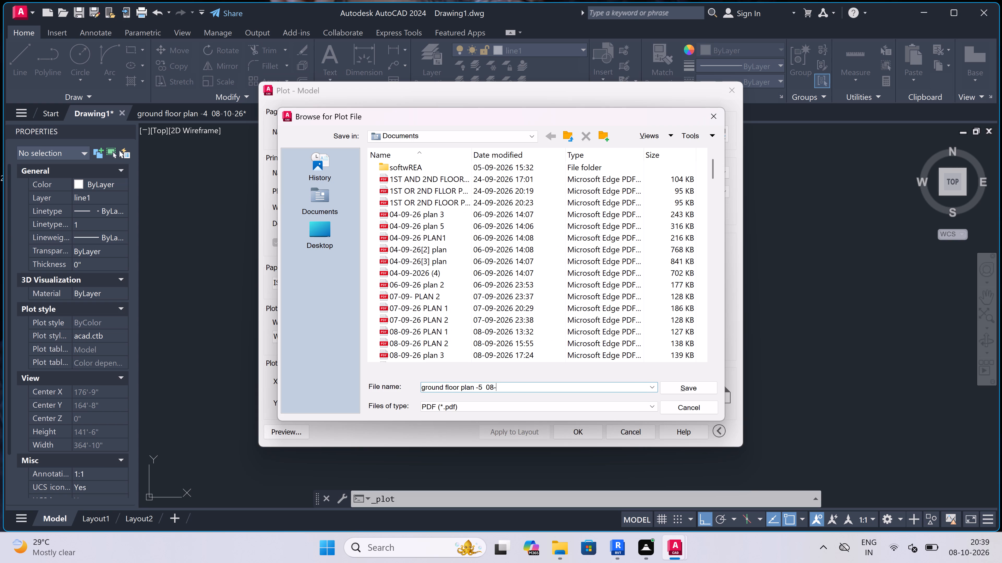
pyautogui.write('10-26')
pyautogui.click(686, 388)
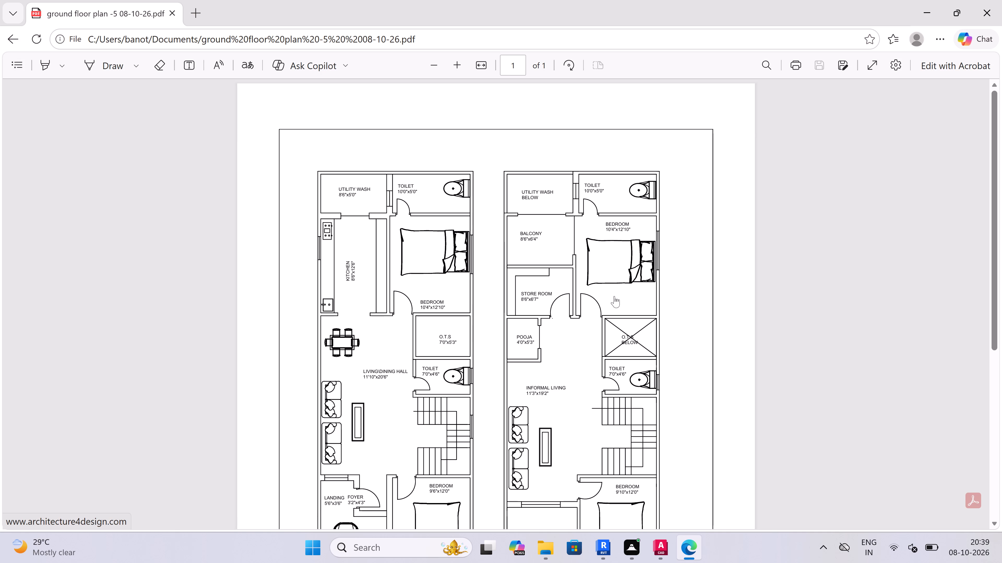
pyautogui.click(1001, 0)
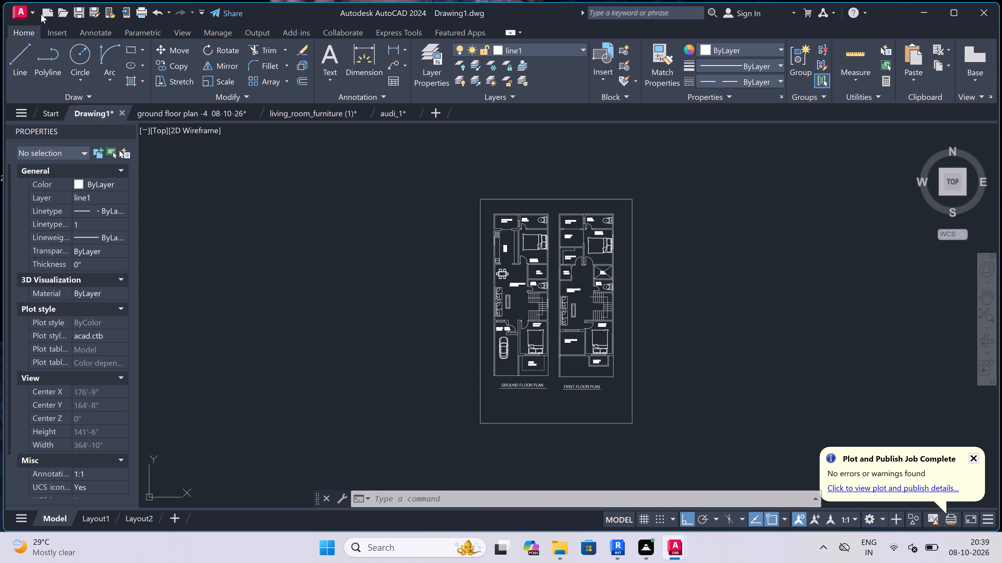
# Save the drawing as "ground floor plan -5 08-10-26" in the Downloads folder in AutoCAD 2018 Drawing format.
pyautogui.click(22, 10)
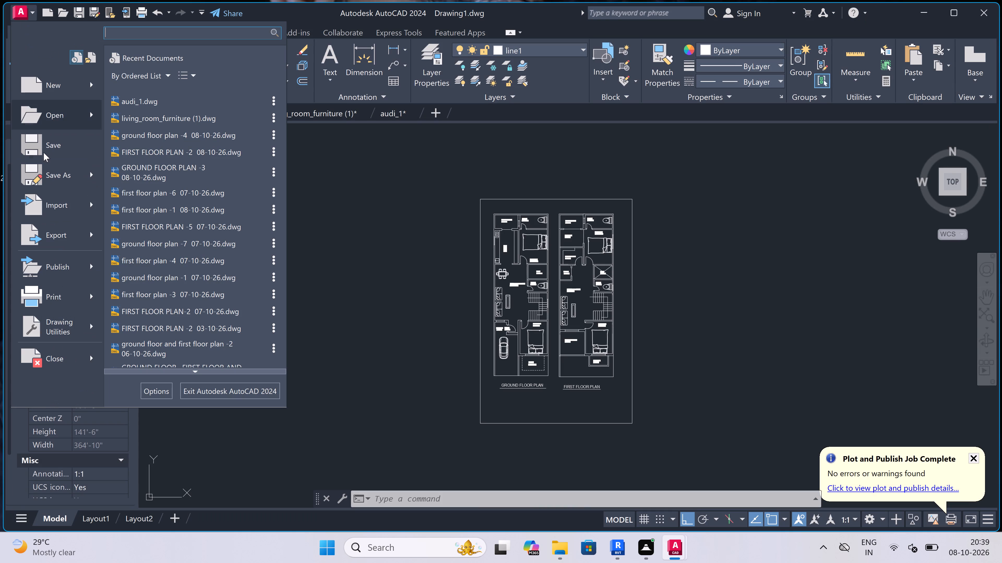
pyautogui.click(50, 175)
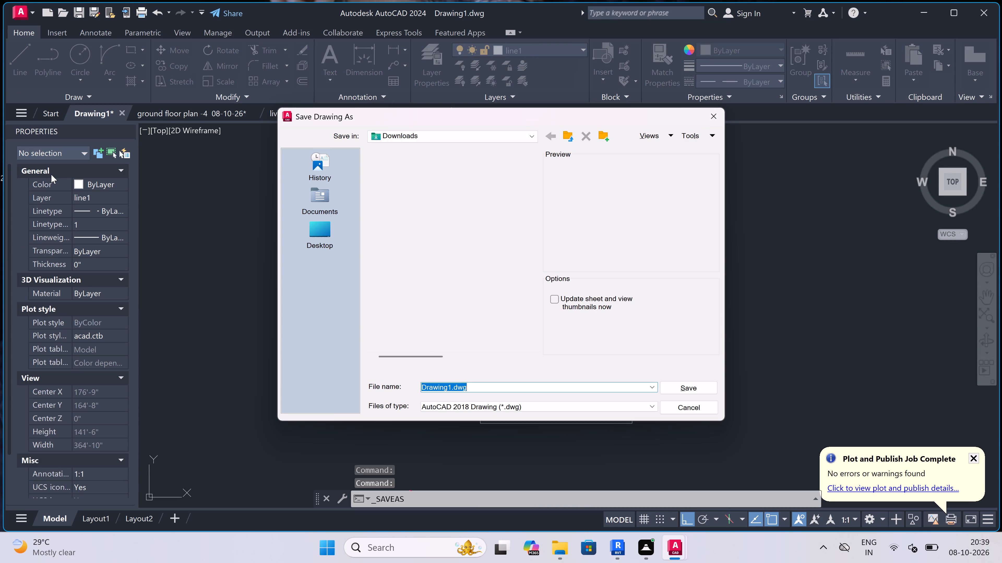
pyautogui.press('BackSpace')
pyautogui.write('ground floor plan -')
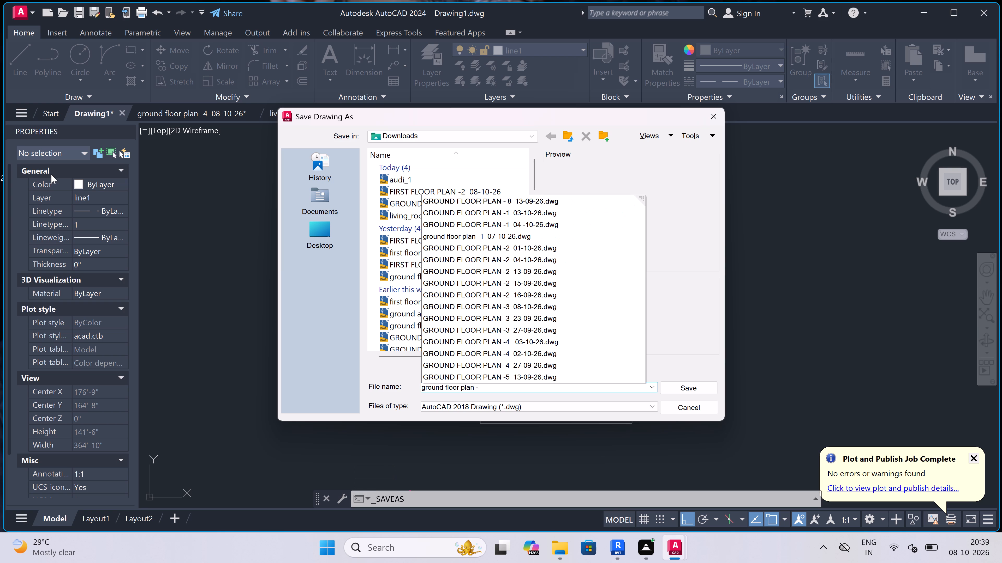
pyautogui.press('5')
pyautogui.press('space')
pyautogui.press('space')
pyautogui.write('08-10-26')
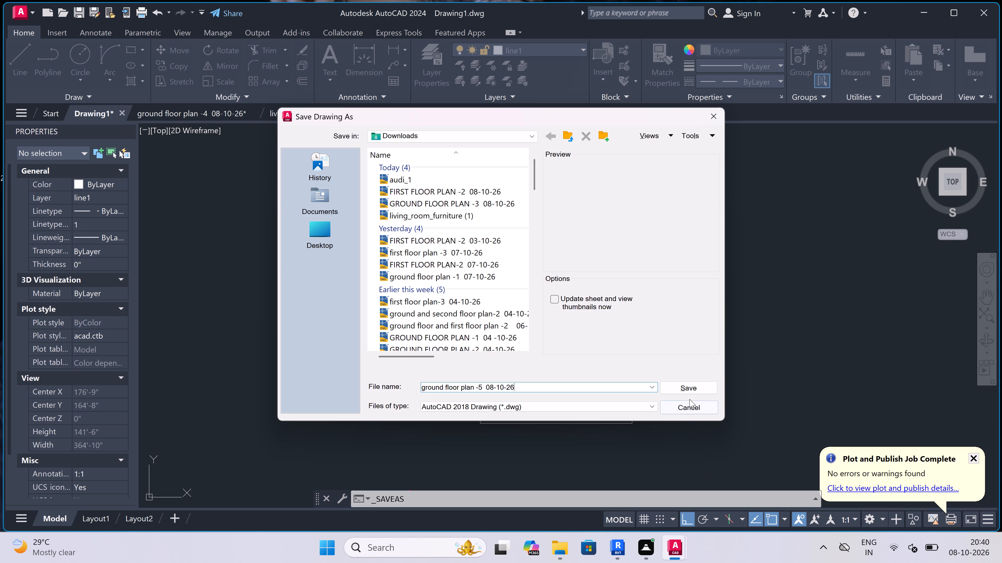
pyautogui.click(692, 390)
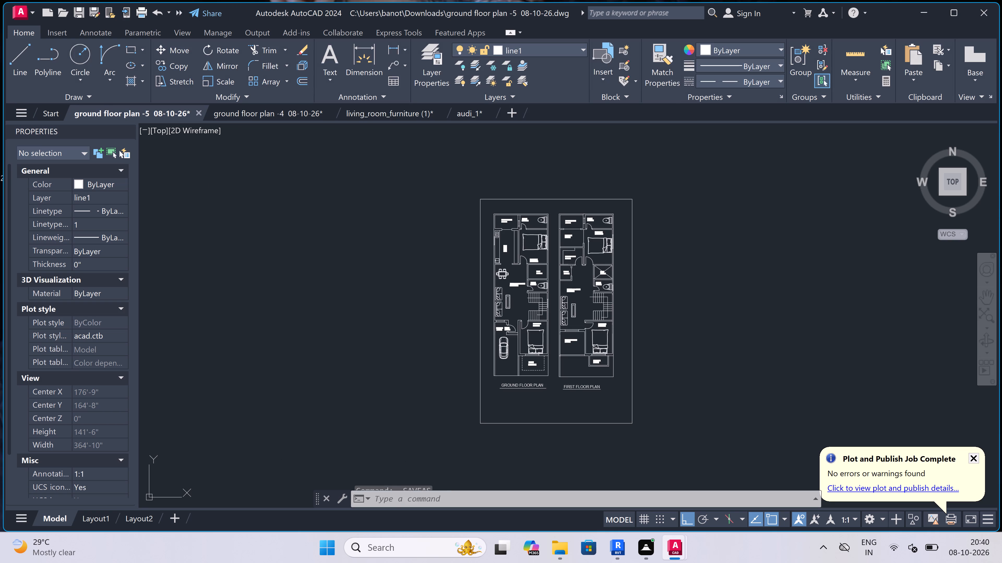
# Exit AutoCAD, closing all open drawings, including ground floor plan -4, living_room_furniture (1) and audi_1.
pyautogui.click(984, 12)
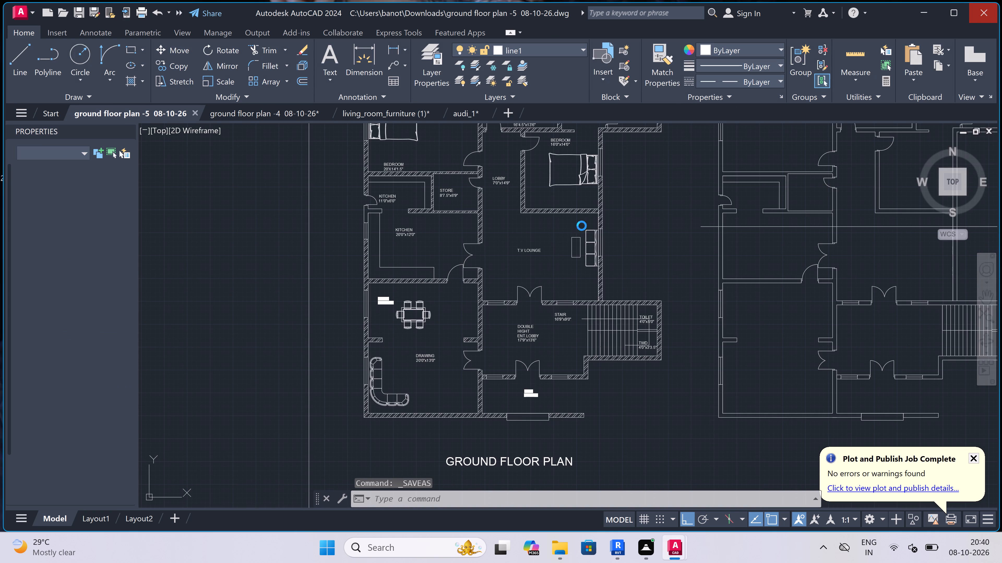
pyautogui.click(491, 297)
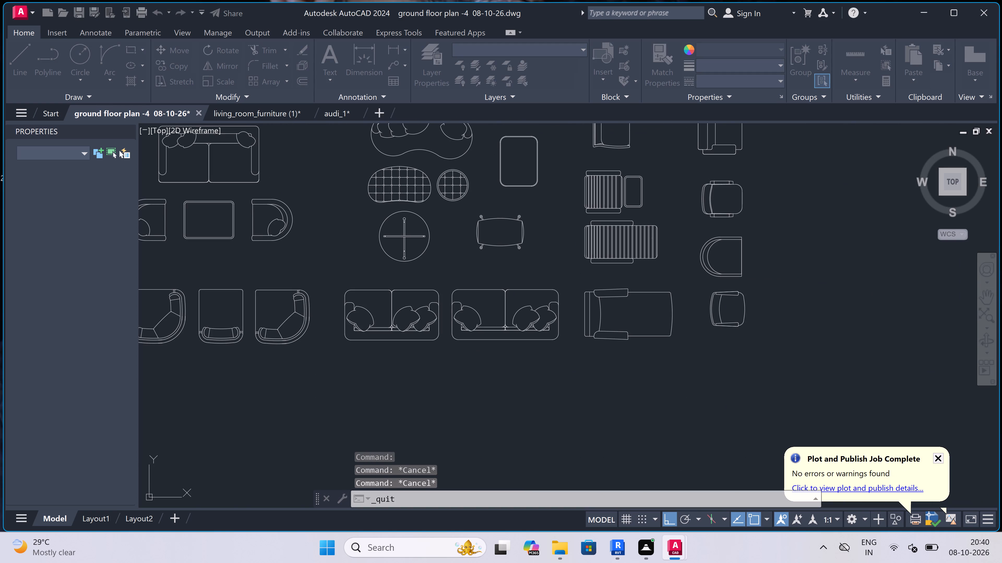
pyautogui.click(492, 298)
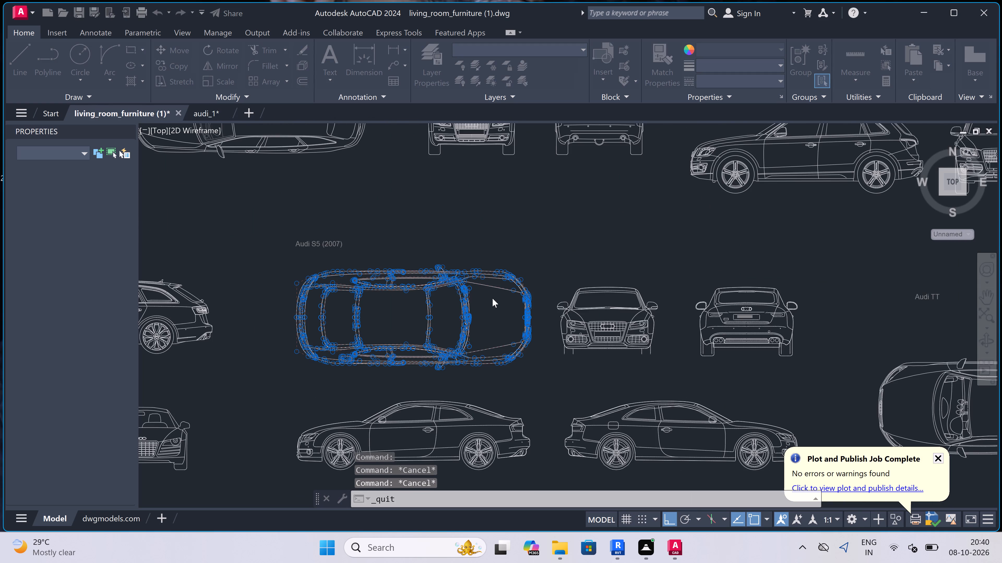
pyautogui.click(492, 298)
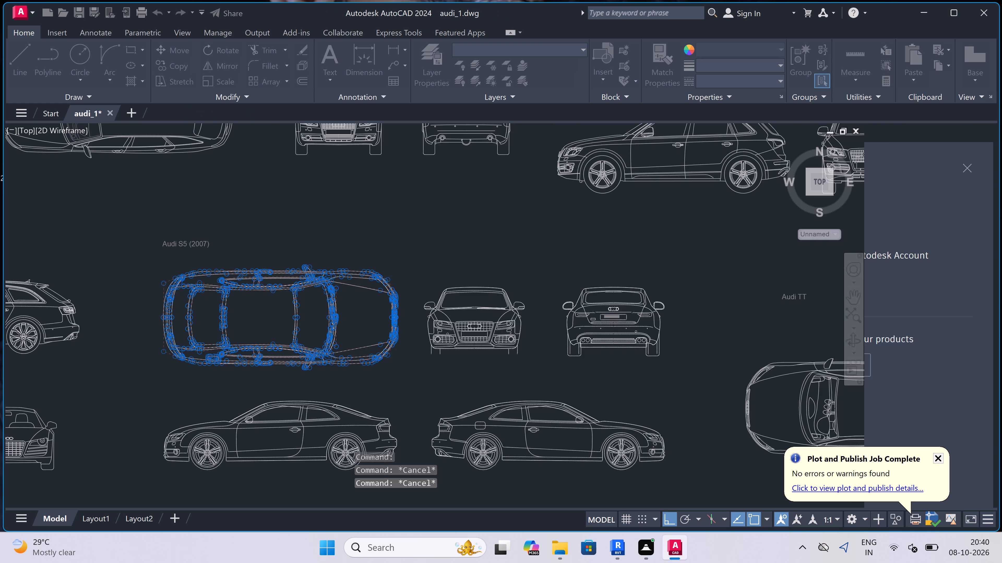